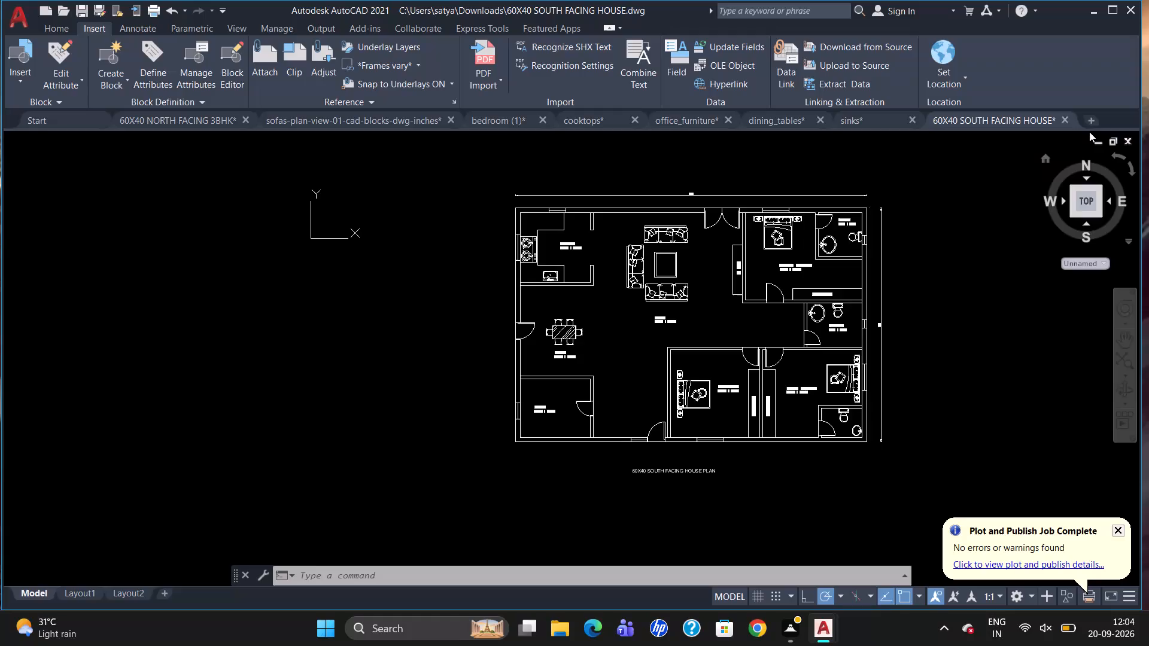
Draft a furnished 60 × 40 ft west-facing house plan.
Start a new blank drawing and turn off its grid display.
{"action": "left_click", "coordinate": [1090, 124]}
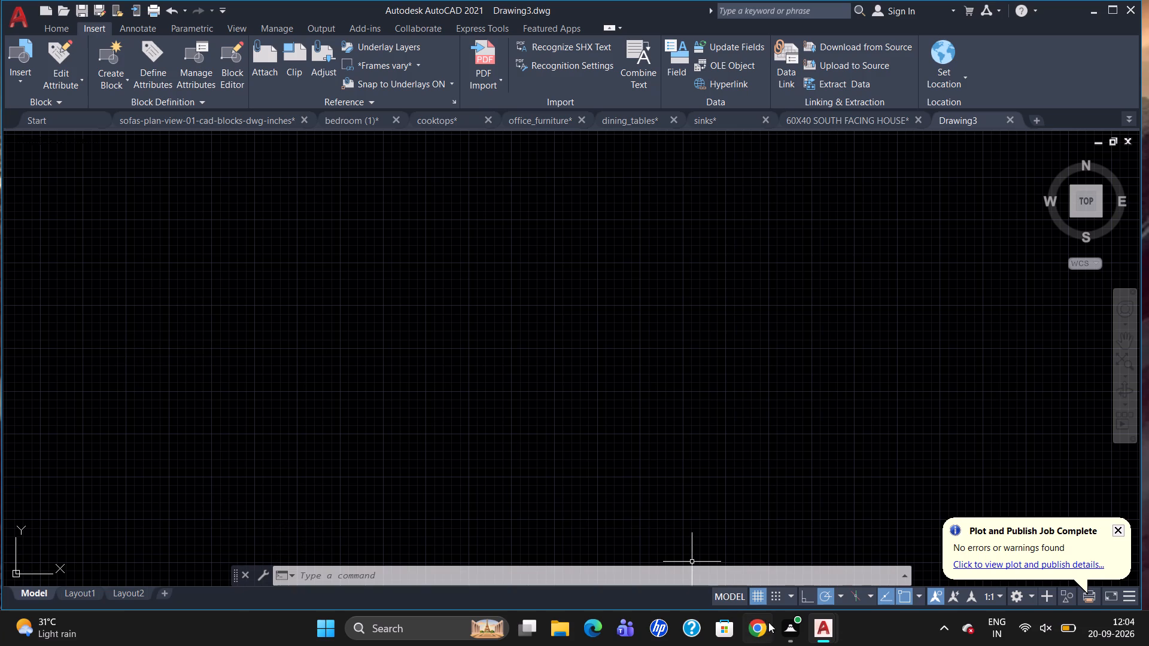
{"action": "left_click", "coordinate": [753, 601]}
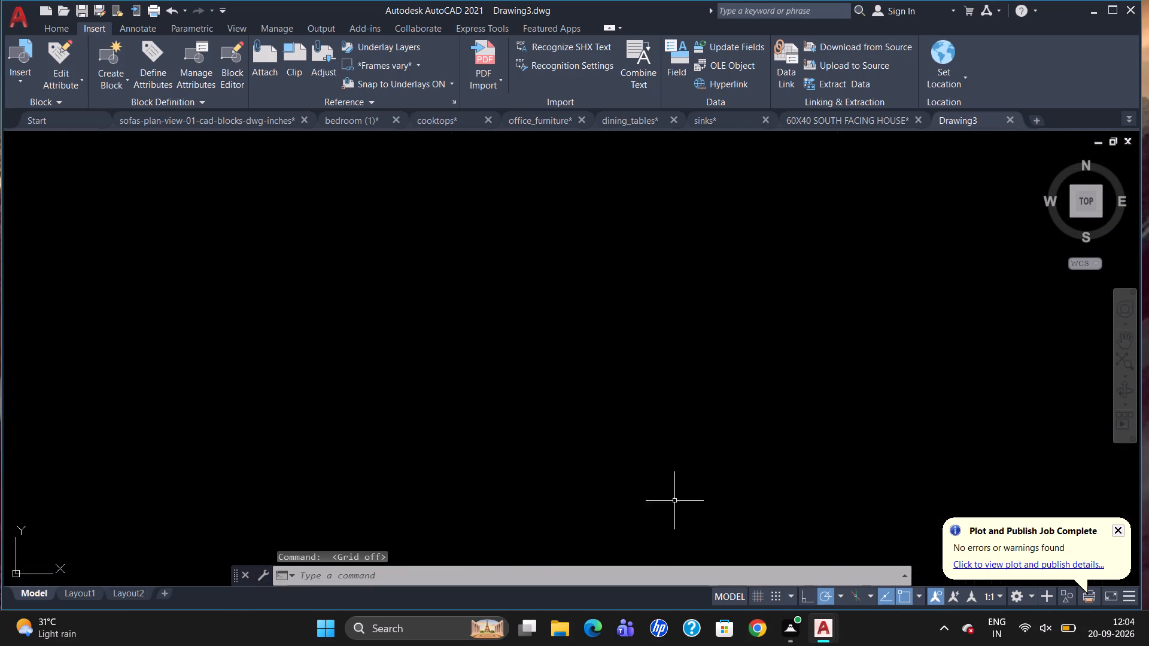
Review the Open and Save settings in the program options.
{"action": "left_click", "coordinate": [653, 569]}
{"action": "type", "text": "OPTIONS"}
{"action": "key", "text": "Return"}
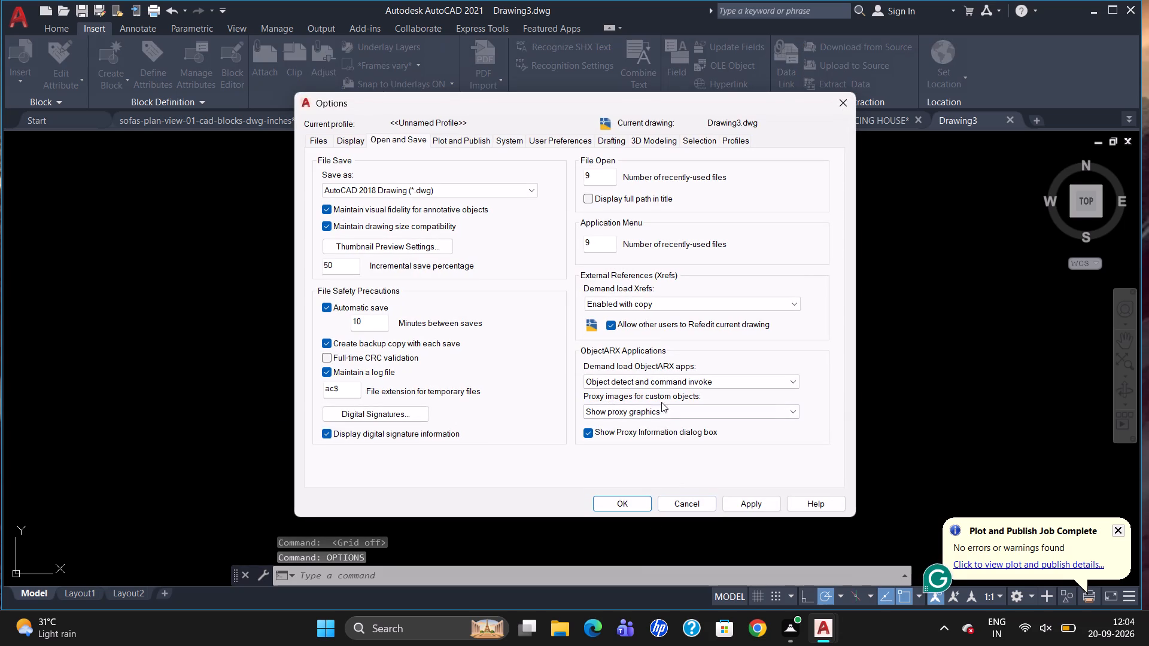
{"action": "left_click", "coordinate": [612, 502]}
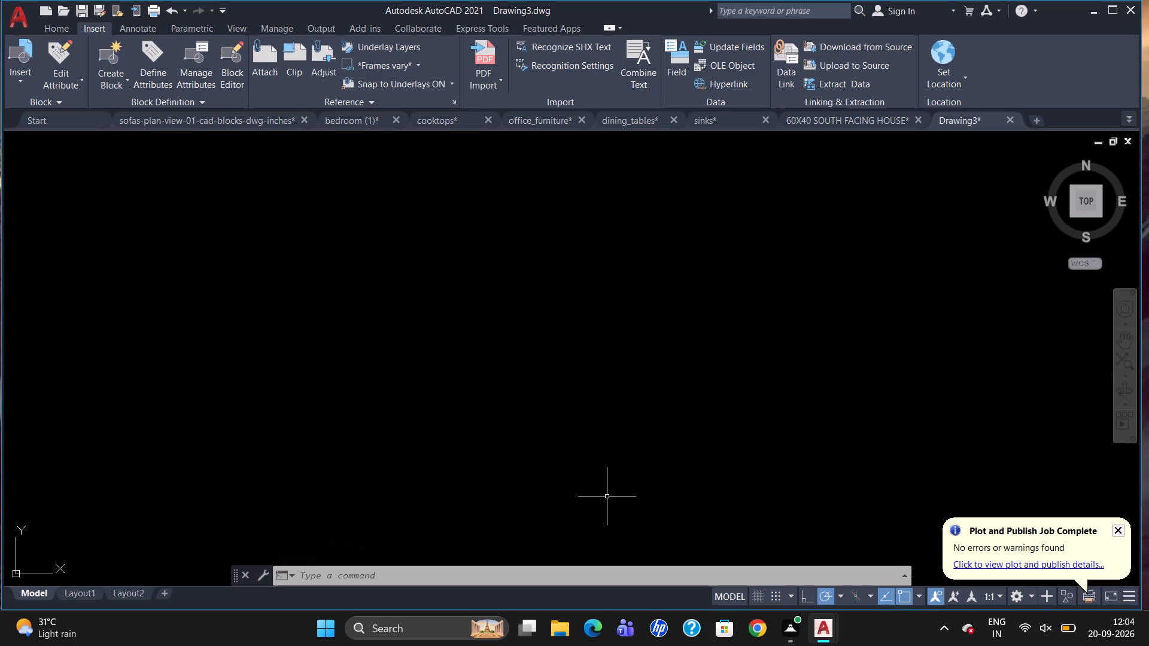
Configure the drawing units as Engineering length with 0'-0.00" precision and an insertion scale in inches.
{"action": "type", "text": "UN"}
{"action": "key", "text": "Return"}
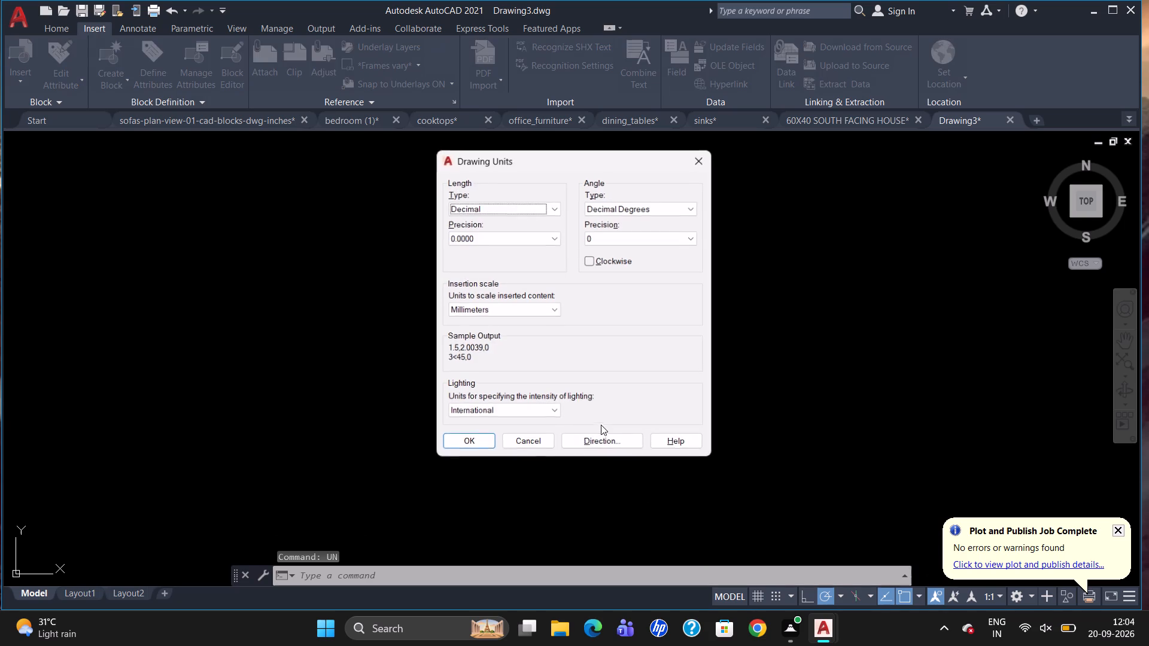
{"action": "left_click", "coordinate": [553, 203]}
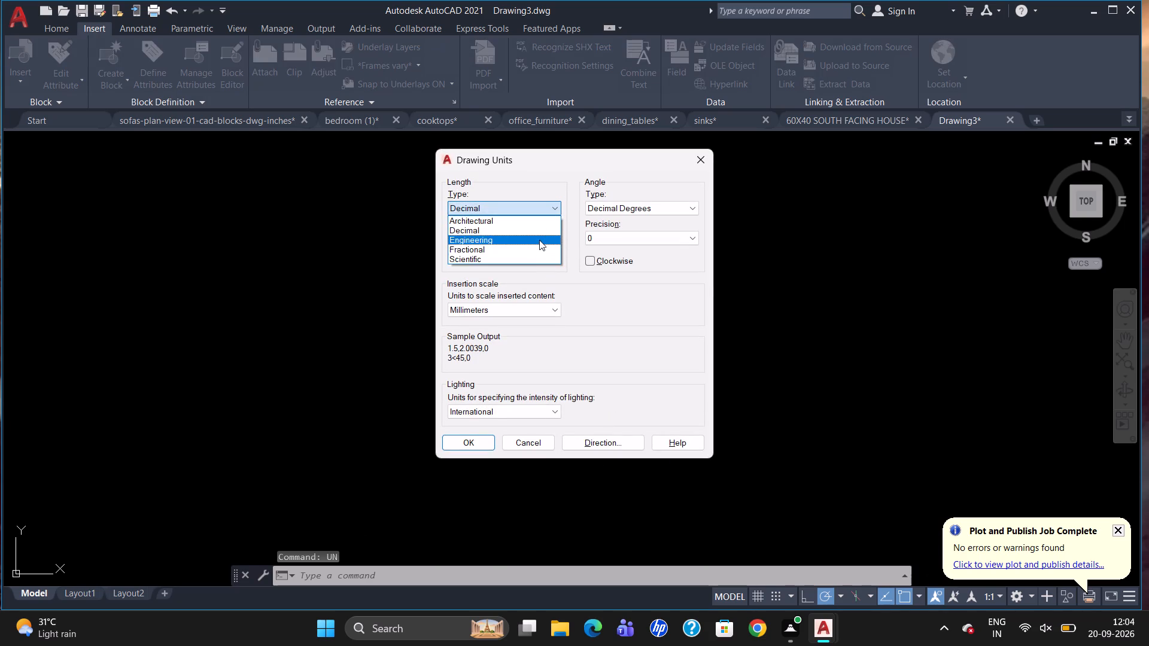
{"action": "left_click", "coordinate": [540, 239]}
{"action": "left_click", "coordinate": [545, 236]}
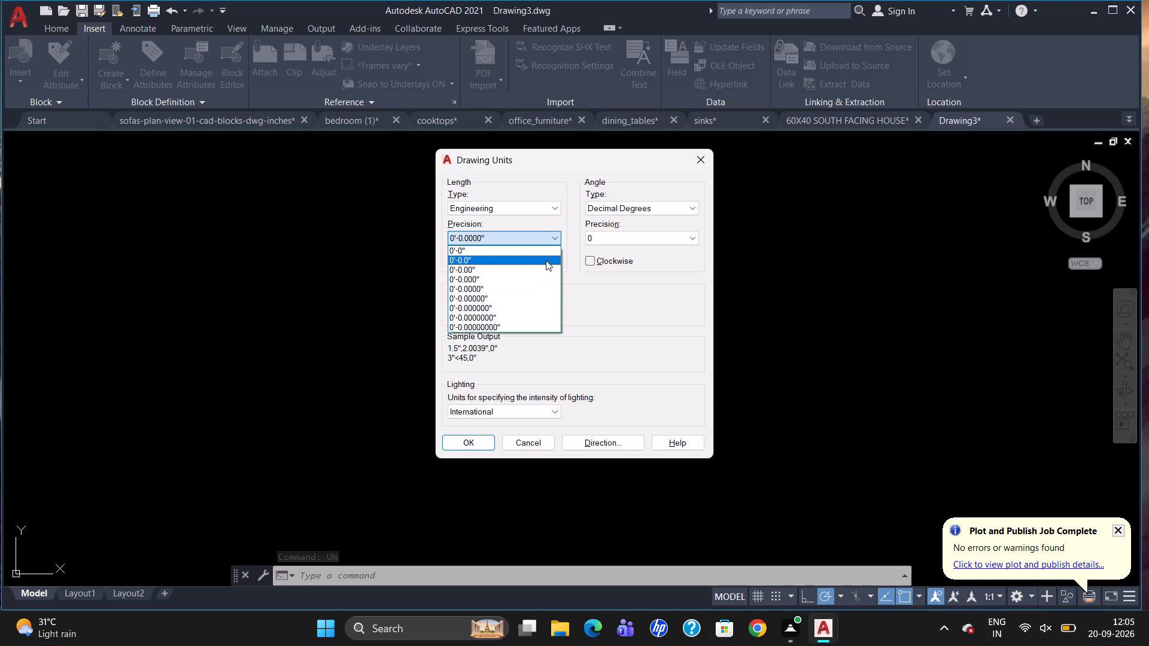
{"action": "left_click", "coordinate": [546, 270]}
{"action": "left_click", "coordinate": [545, 308]}
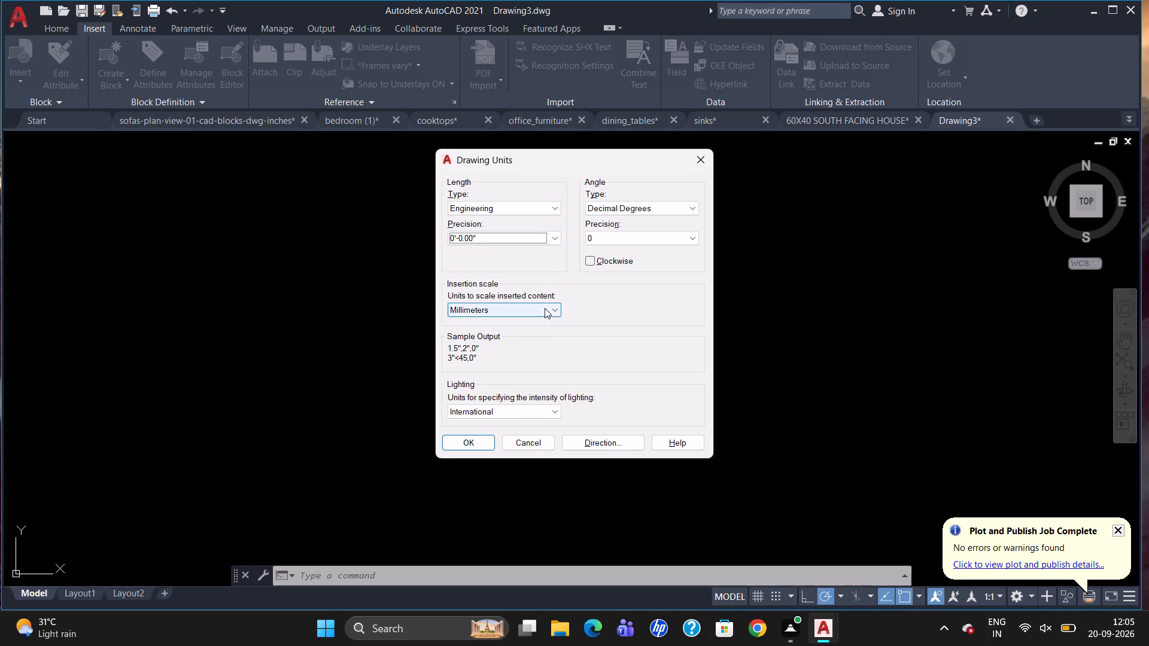
{"action": "left_click", "coordinate": [537, 337]}
{"action": "left_click", "coordinate": [548, 309]}
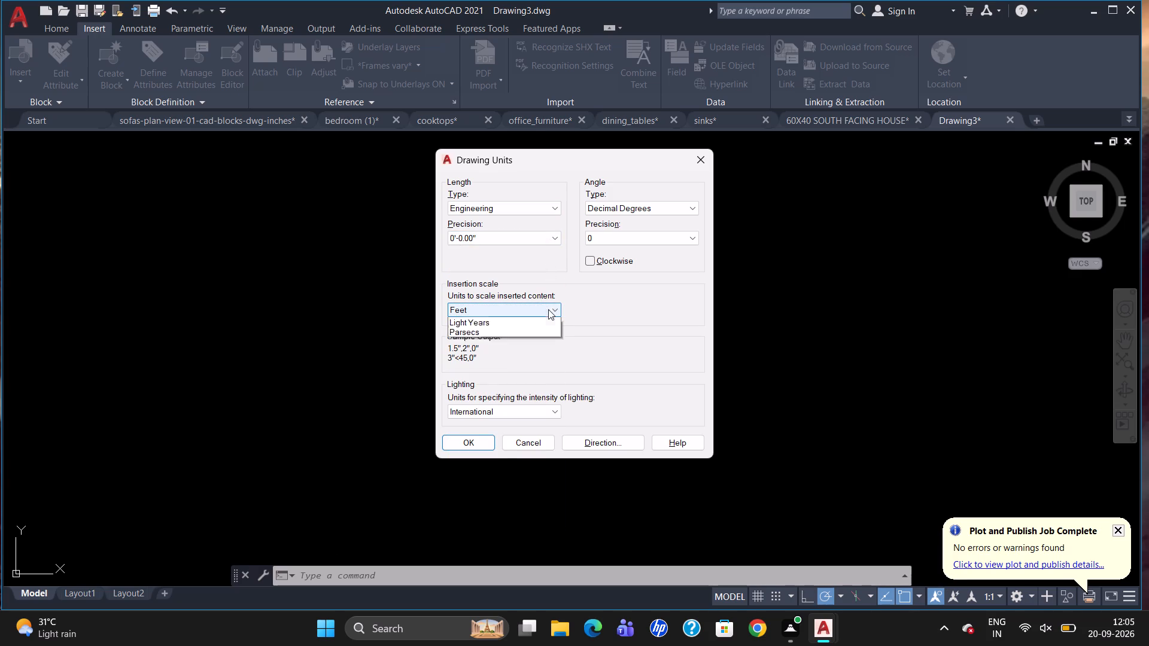
{"action": "left_click", "coordinate": [536, 331]}
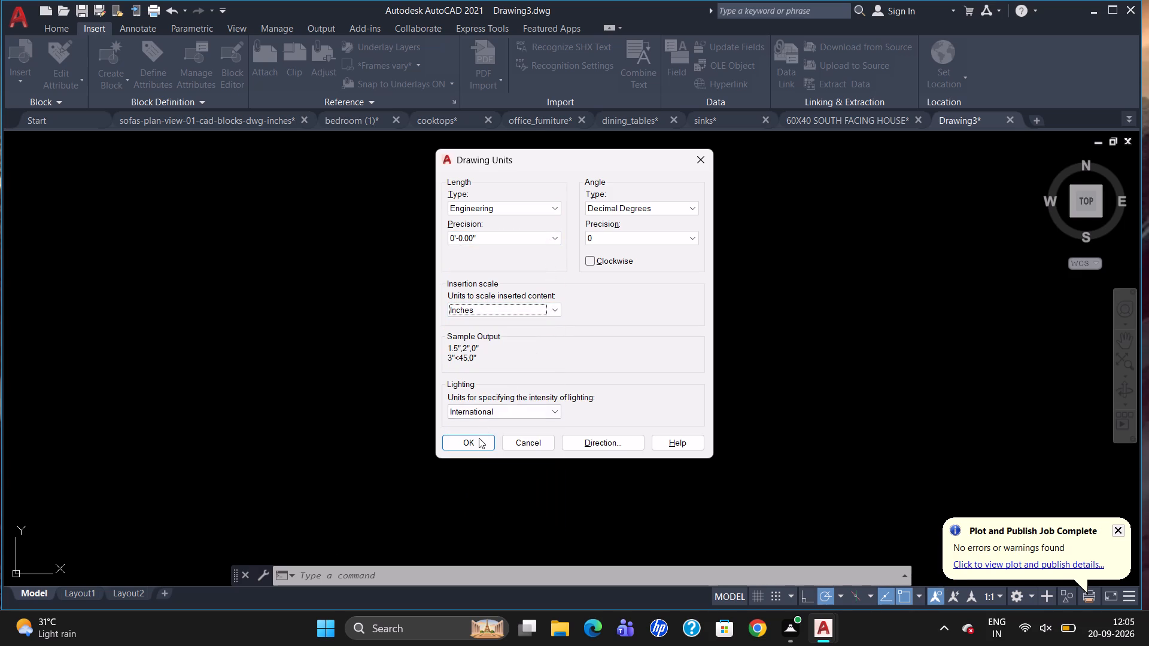
{"action": "left_click", "coordinate": [479, 440]}
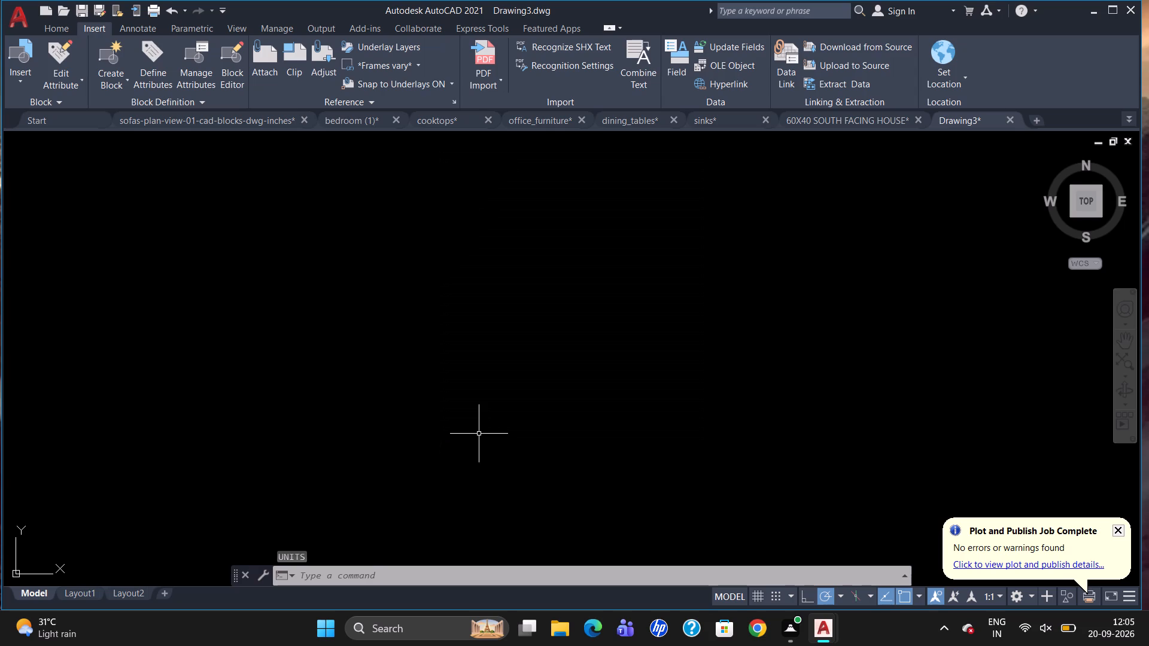
Modify the ISO-25 dimension style so its primary linear unit format is Engineering.
{"action": "key", "text": "d"}
{"action": "key", "text": "Return"}
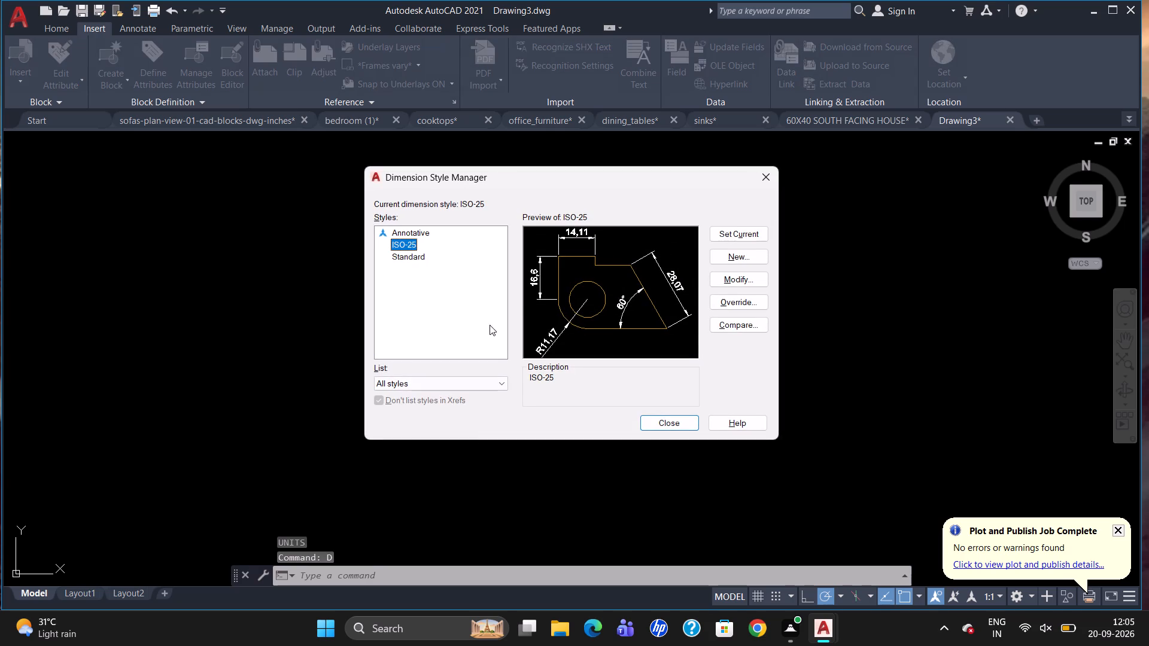
{"action": "left_click", "coordinate": [712, 277]}
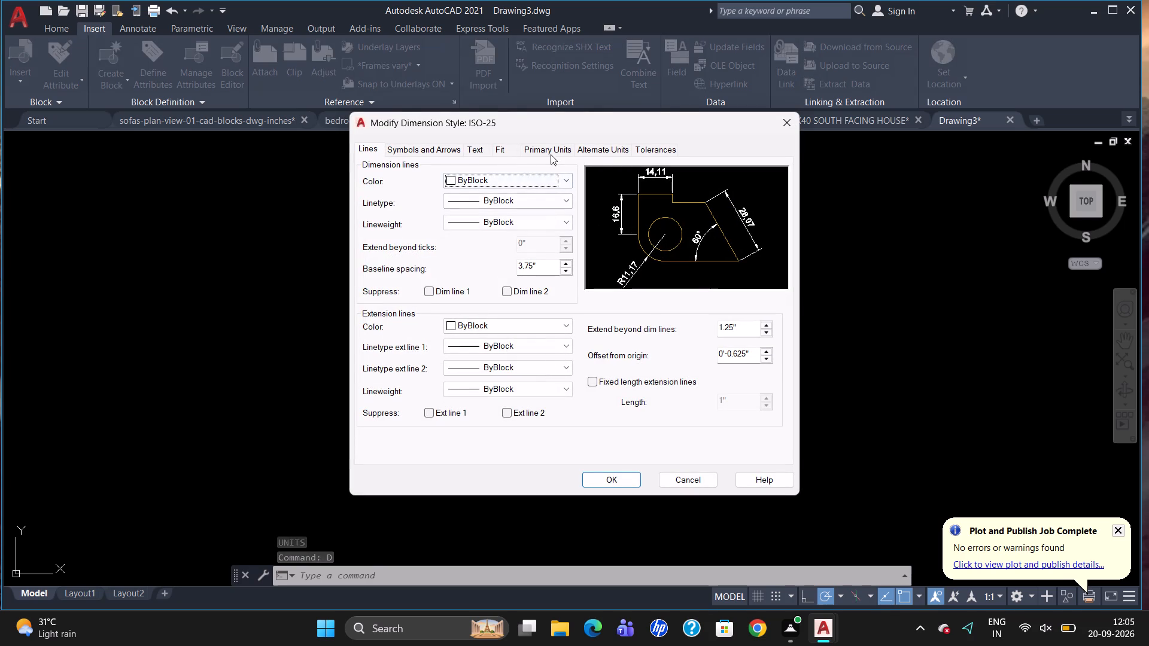
{"action": "left_click", "coordinate": [552, 146]}
{"action": "left_click", "coordinate": [544, 175]}
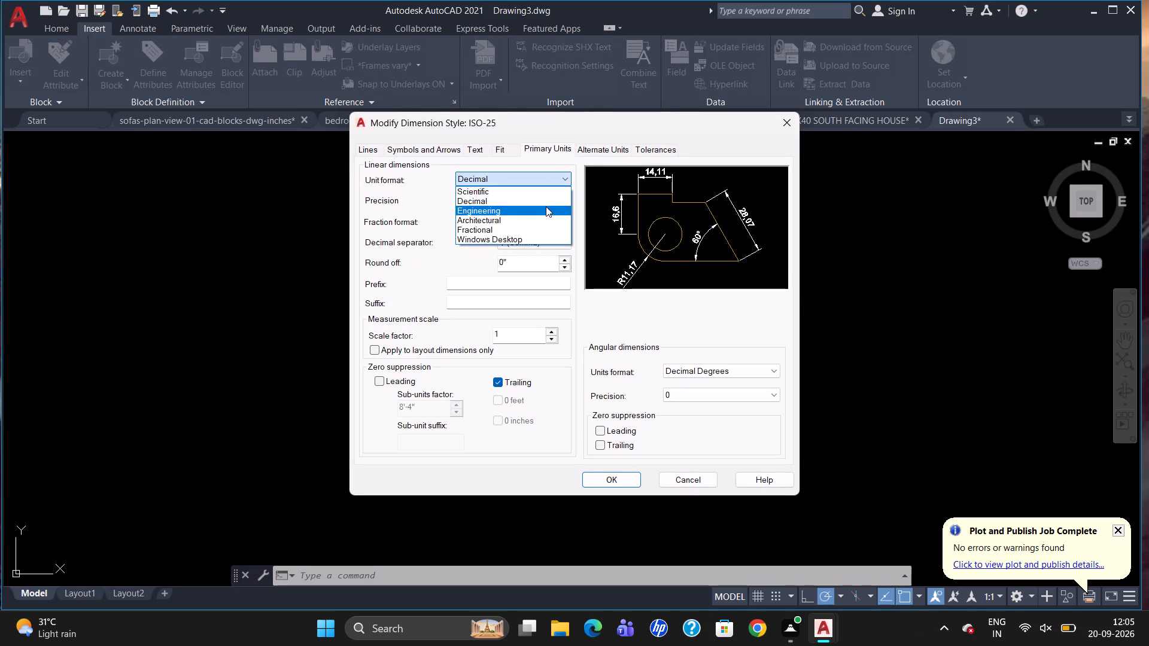
{"action": "left_click", "coordinate": [544, 211]}
Set both the text height and the arrow size of the ISO-25 dimension style to 5.
{"action": "left_click", "coordinate": [472, 153]}
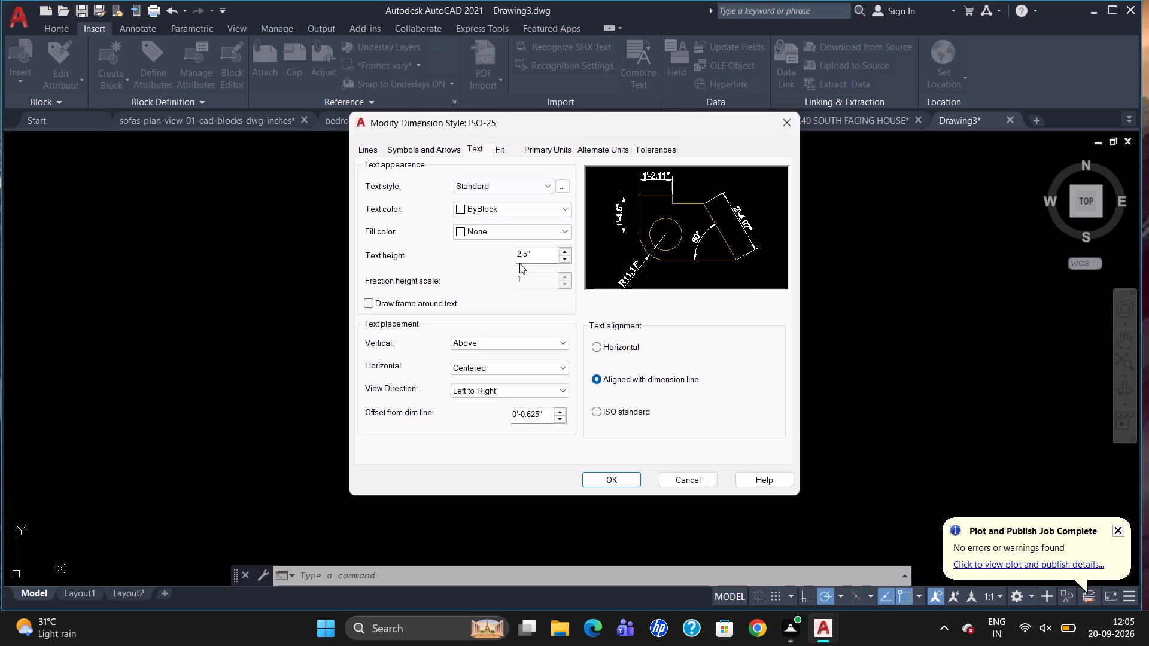
{"action": "left_click_drag", "start_coordinate": [537, 253], "coordinate": [505, 269]}
{"action": "key", "text": "BackSpace"}
{"action": "key", "text": "5"}
{"action": "left_click", "coordinate": [442, 151]}
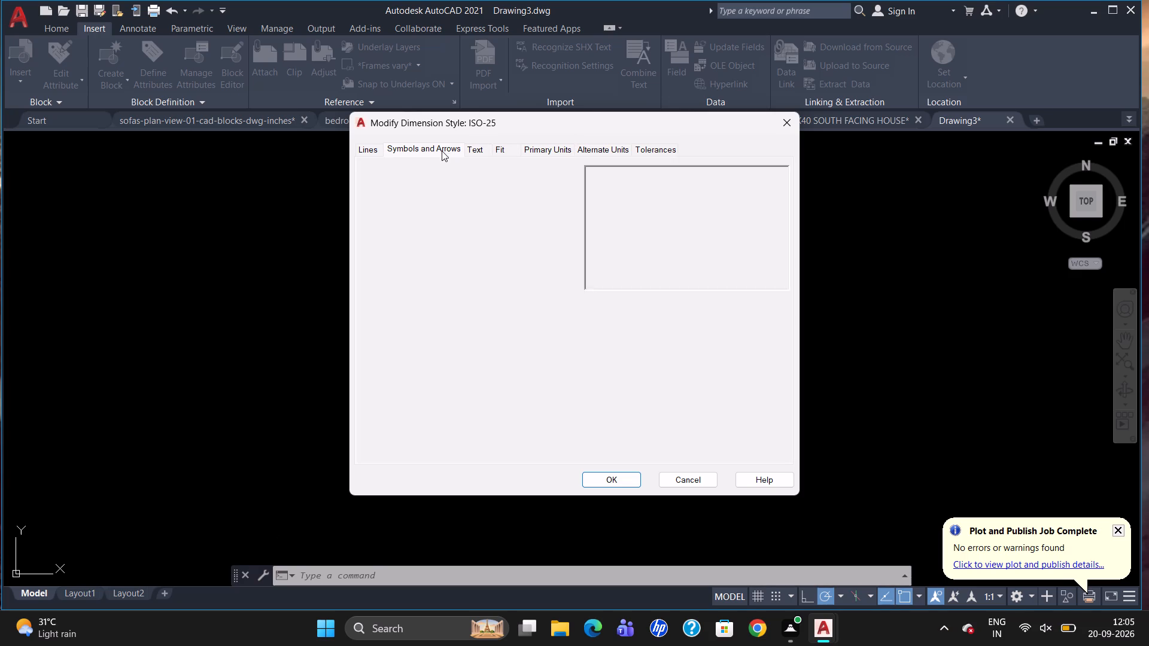
{"action": "left_click_drag", "start_coordinate": [396, 297], "coordinate": [337, 309]}
{"action": "key", "text": "BackSpace"}
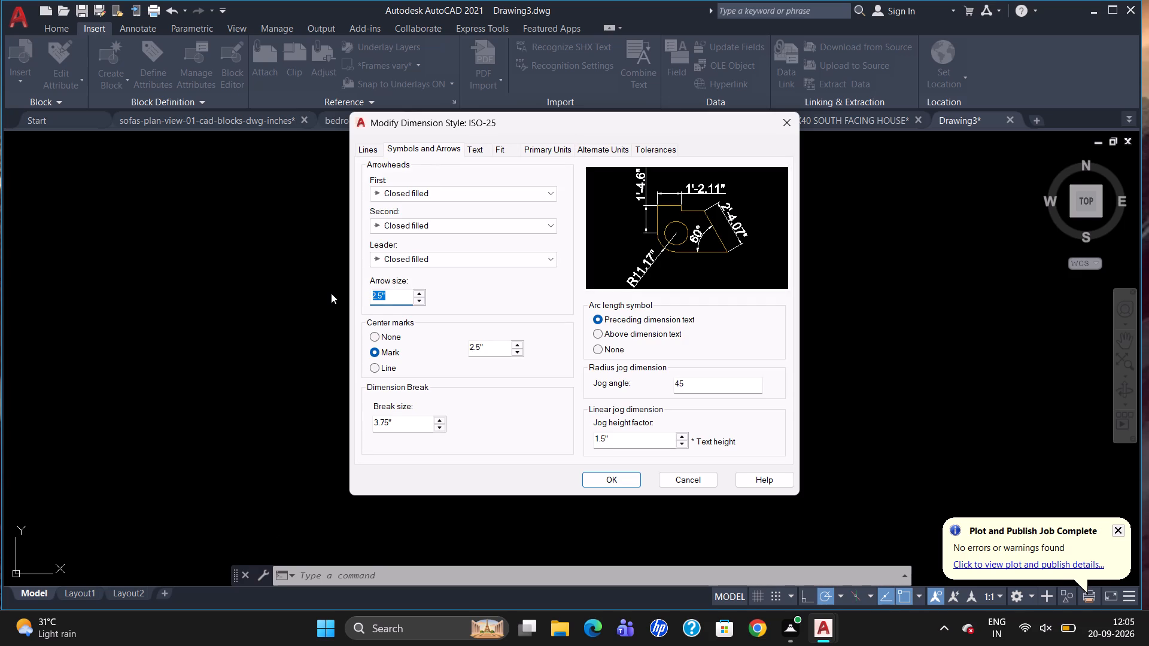
{"action": "key", "text": "5"}
Enable fixed length extension lines for the ISO-25 dimension style, save it and make it the current style.
{"action": "left_click", "coordinate": [364, 154]}
{"action": "left_click", "coordinate": [586, 382]}
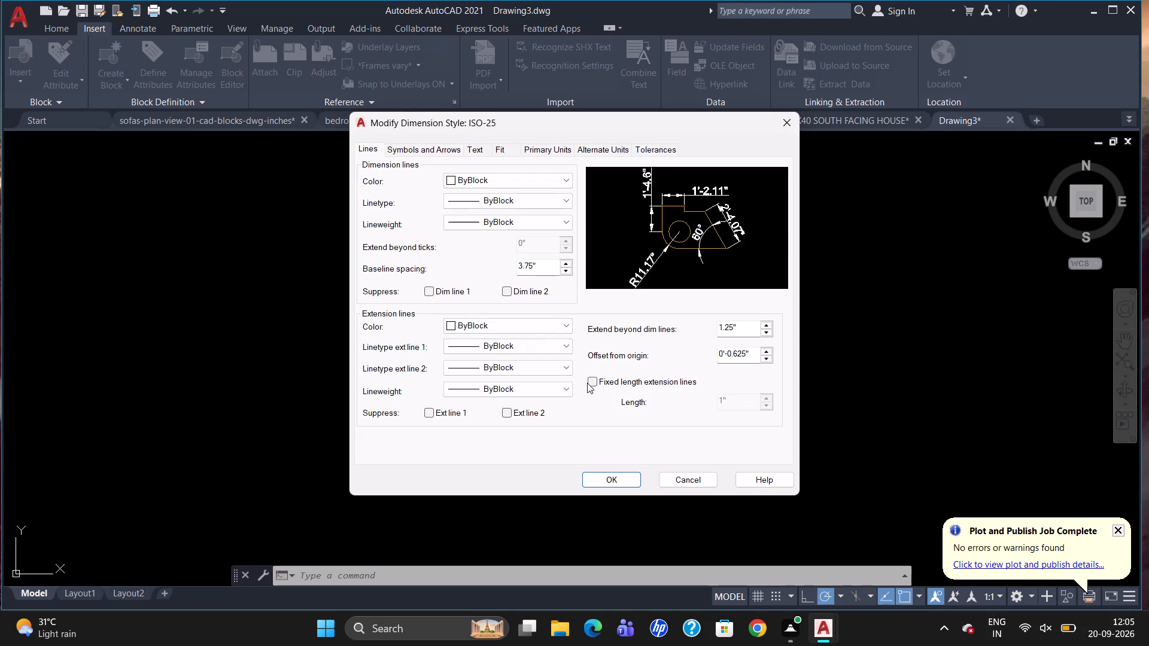
{"action": "left_click", "coordinate": [588, 383]}
{"action": "left_click", "coordinate": [597, 477]}
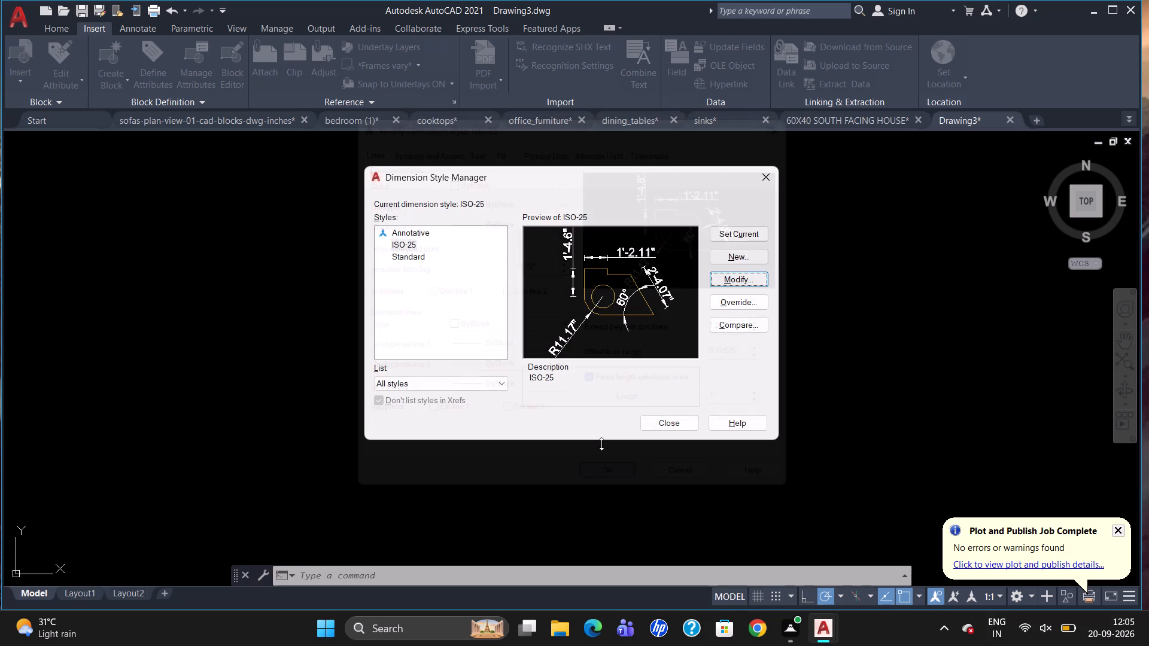
{"action": "left_click", "coordinate": [734, 232]}
{"action": "left_click", "coordinate": [653, 426]}
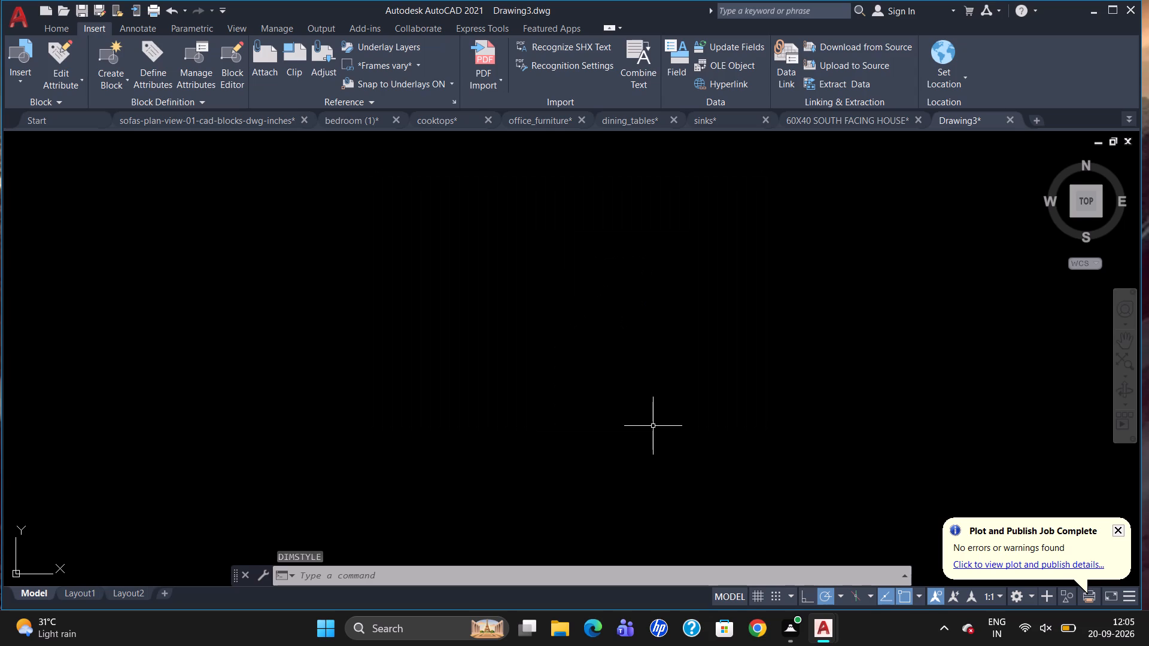
Set the model space limits with lower left corner 0,0 and upper right corner 11.7,16.5.
{"action": "type", "text": "LIMITS"}
{"action": "key", "text": "Return"}
{"action": "type", "text": "0,0"}
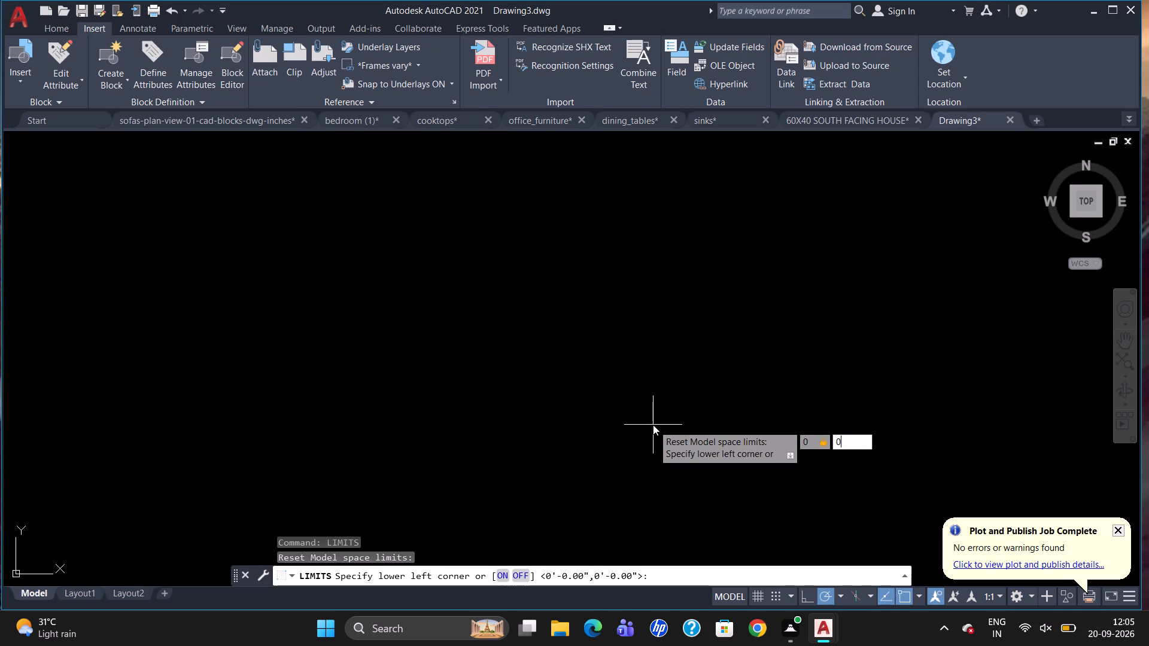
{"action": "key", "text": "Return"}
{"action": "type", "text": "11.7,16.5"}
{"action": "key", "text": "Return"}
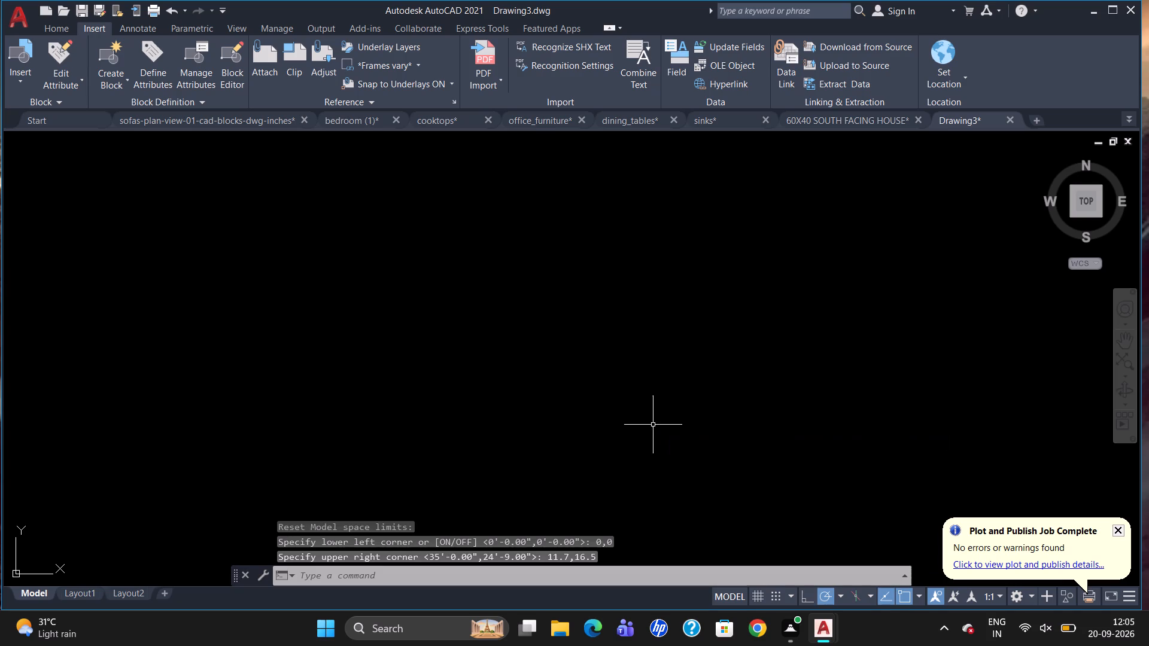
{"action": "key", "text": "z"}
{"action": "key", "text": "Return"}
{"action": "key", "text": "a"}
{"action": "key", "text": "Return"}
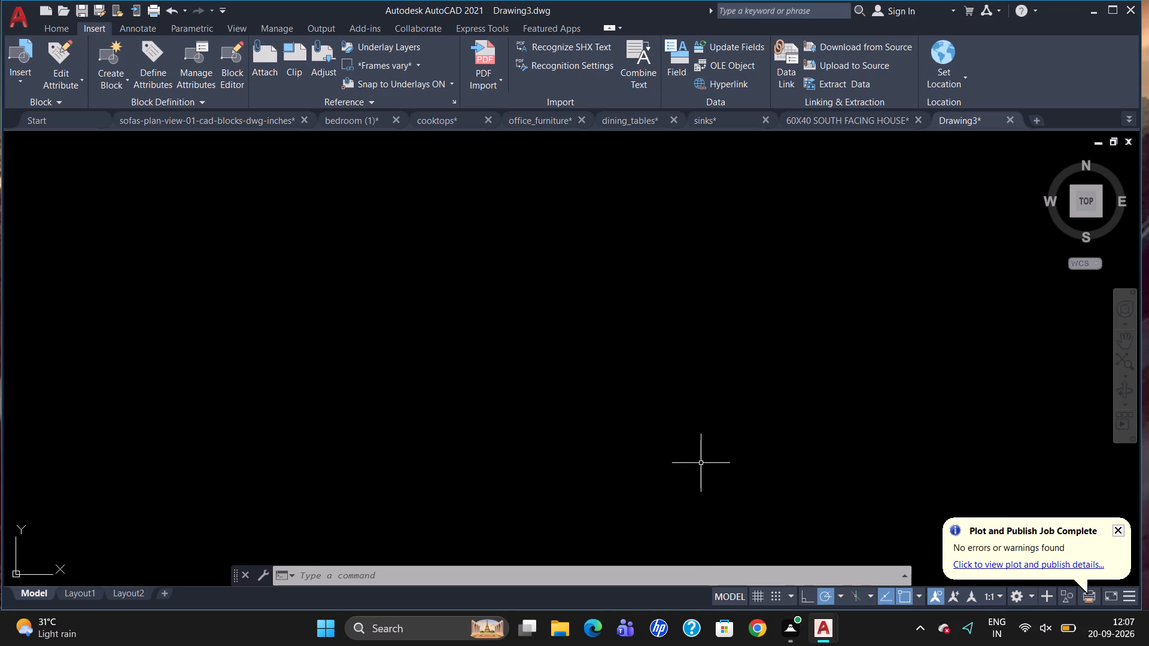
Draw a rectangle 60' wide and 40' high as the plot outline.
{"action": "type", "text": "REC"}
{"action": "key", "text": "Return"}
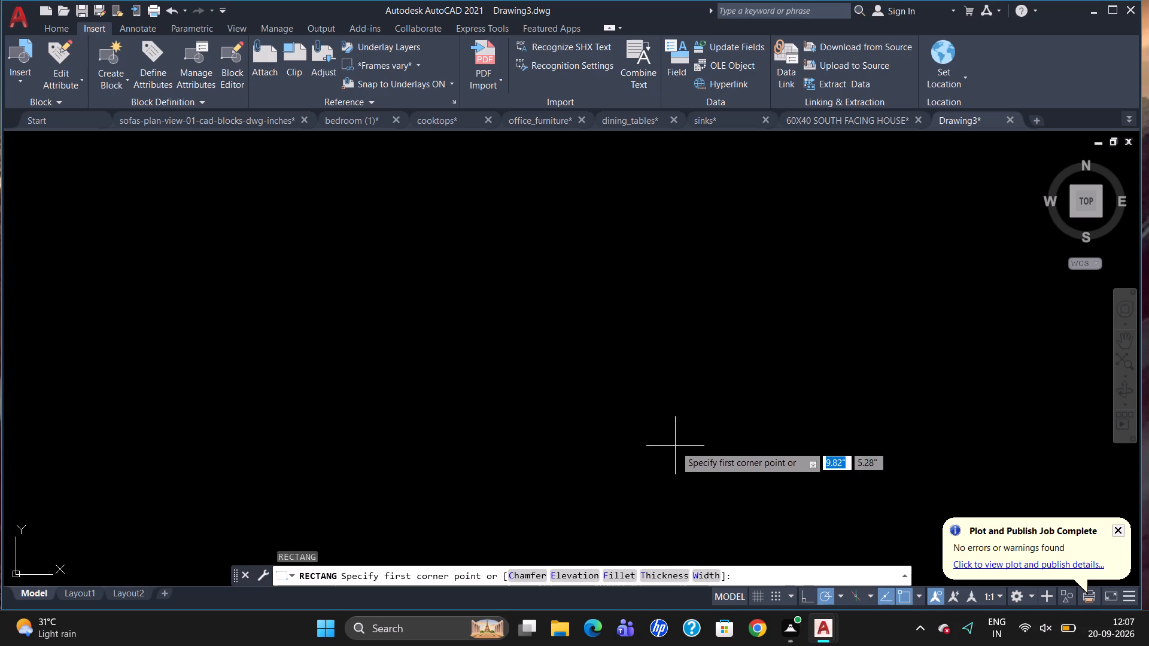
{"action": "left_click_drag", "start_coordinate": [483, 230], "coordinate": [491, 252]}
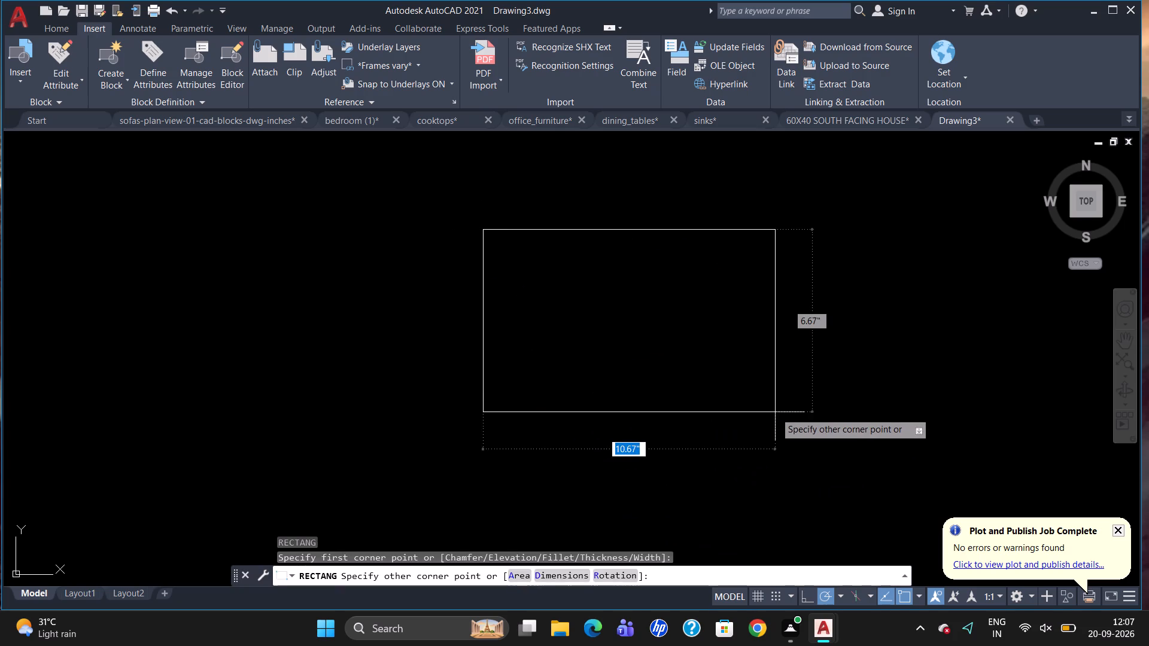
{"action": "type", "text": "60'X40'"}
{"action": "key", "text": "Return"}
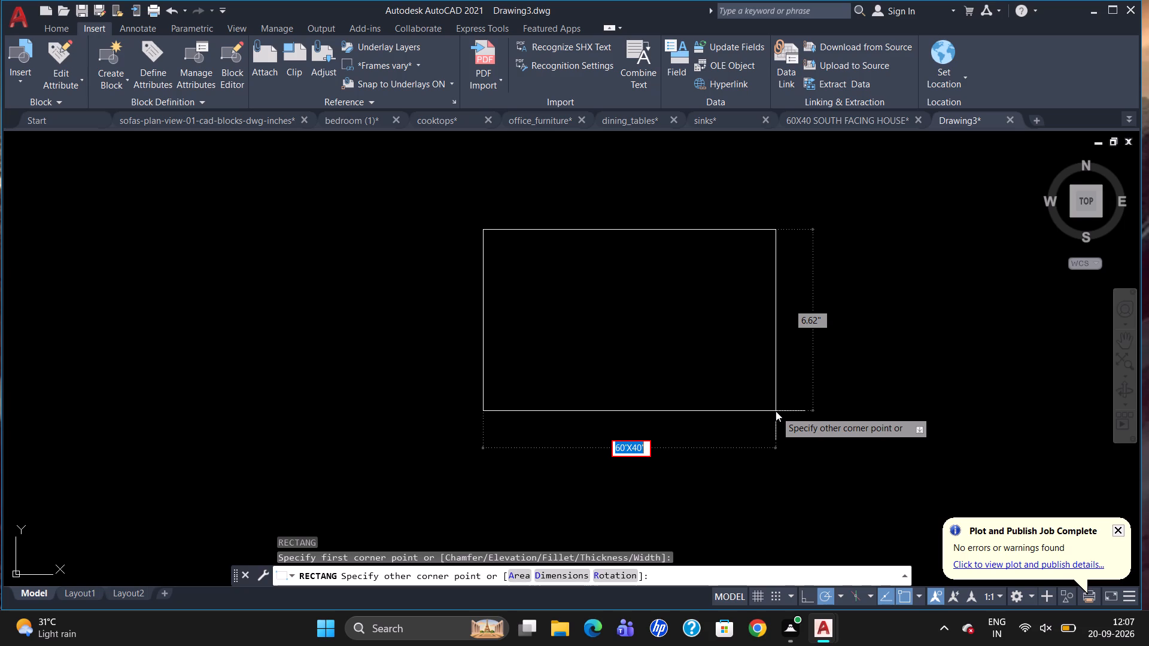
{"action": "key", "text": "Escape"}
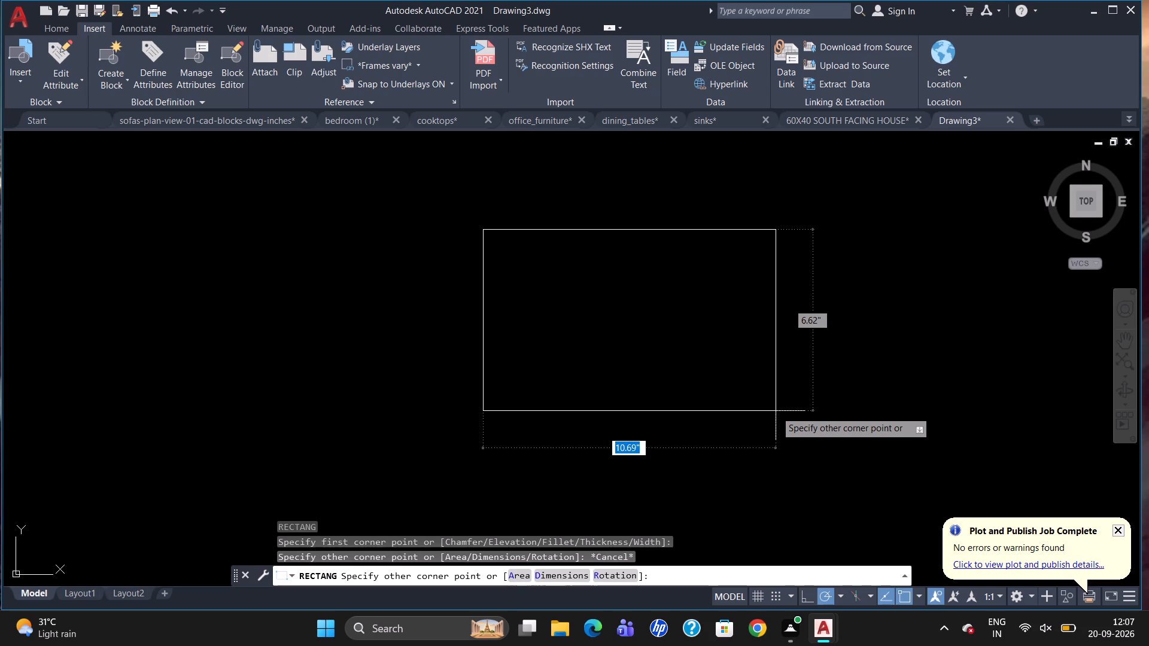
{"action": "type", "text": "60'"}
{"action": "key", "text": "Tab"}
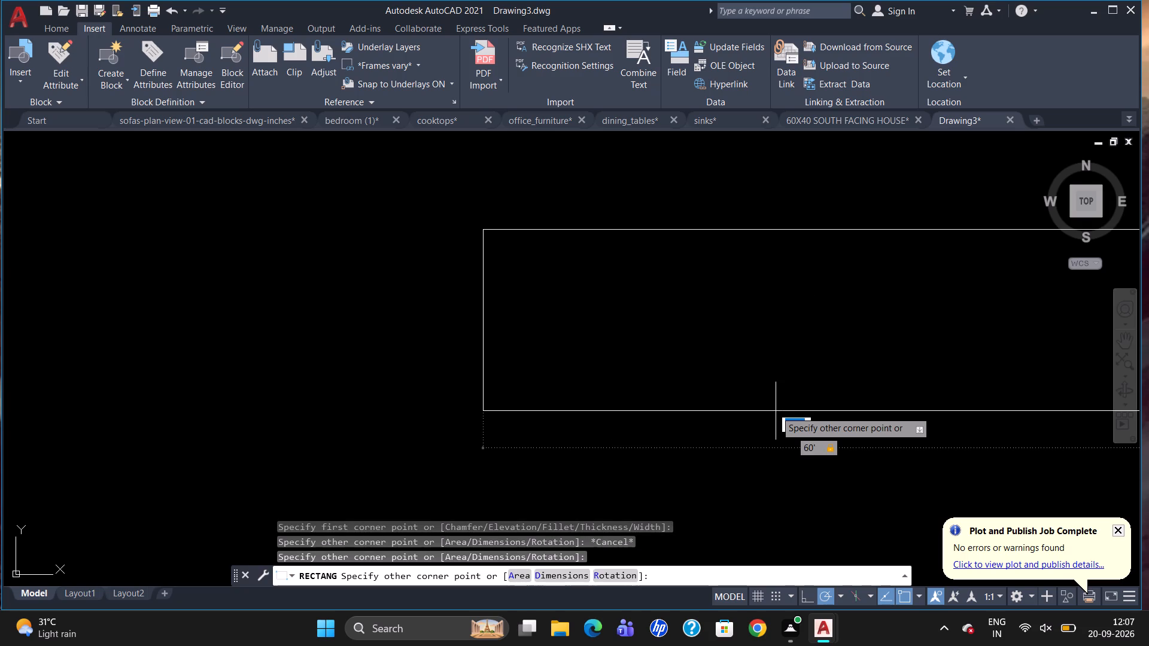
{"action": "type", "text": "40'"}
{"action": "key", "text": "Return"}
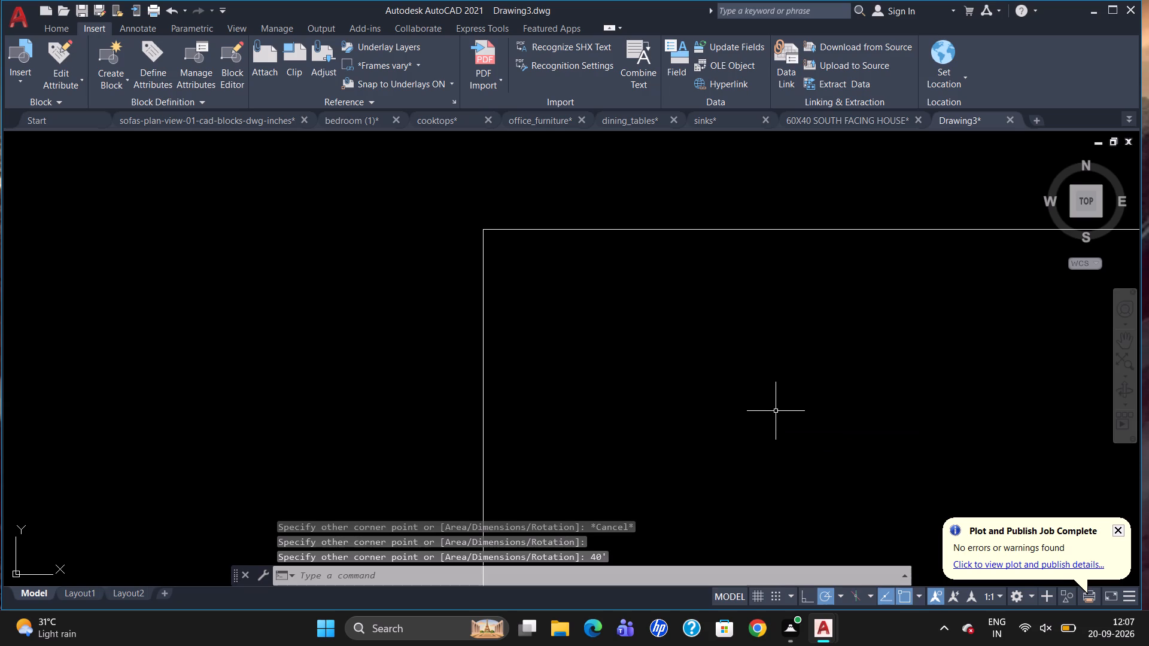
{"action": "key", "text": "Escape"}
Move the UCS origin away from the rectangle's upper-left corner to empty space left of the outline.
{"action": "scroll", "coordinate": [394, 212], "scroll_direction": "down", "scroll_amount": 2}
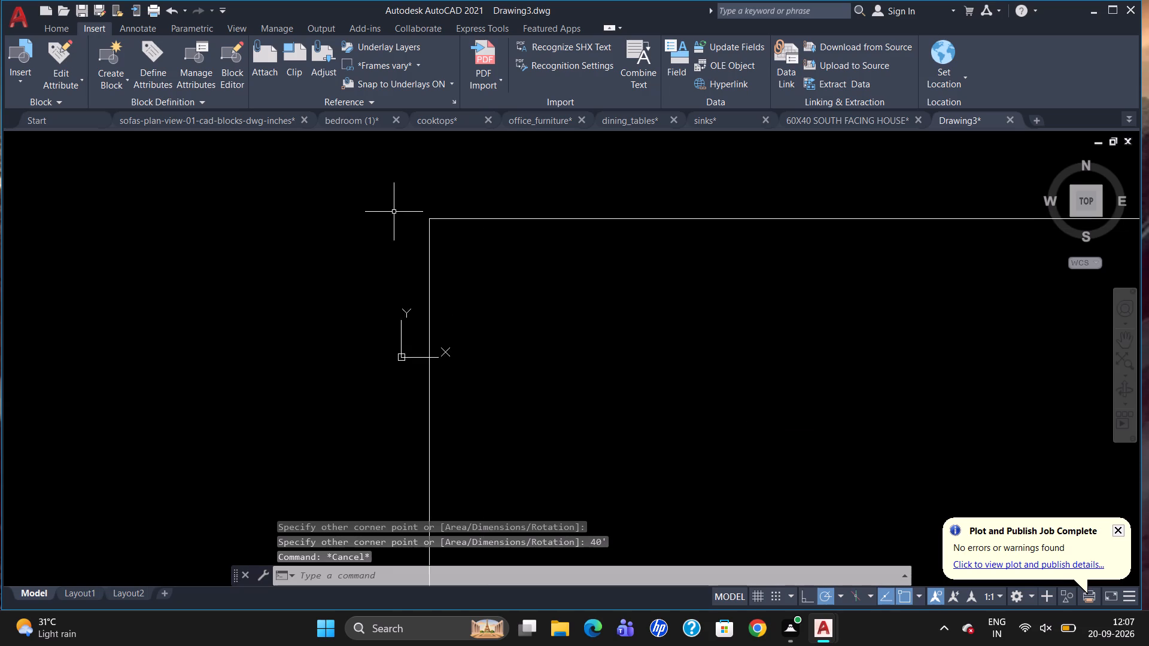
{"action": "scroll", "coordinate": [394, 212], "scroll_direction": "down", "scroll_amount": 1}
{"action": "scroll", "coordinate": [470, 224], "scroll_direction": "down", "scroll_amount": 7}
{"action": "scroll", "coordinate": [549, 269], "scroll_direction": "up", "scroll_amount": 1}
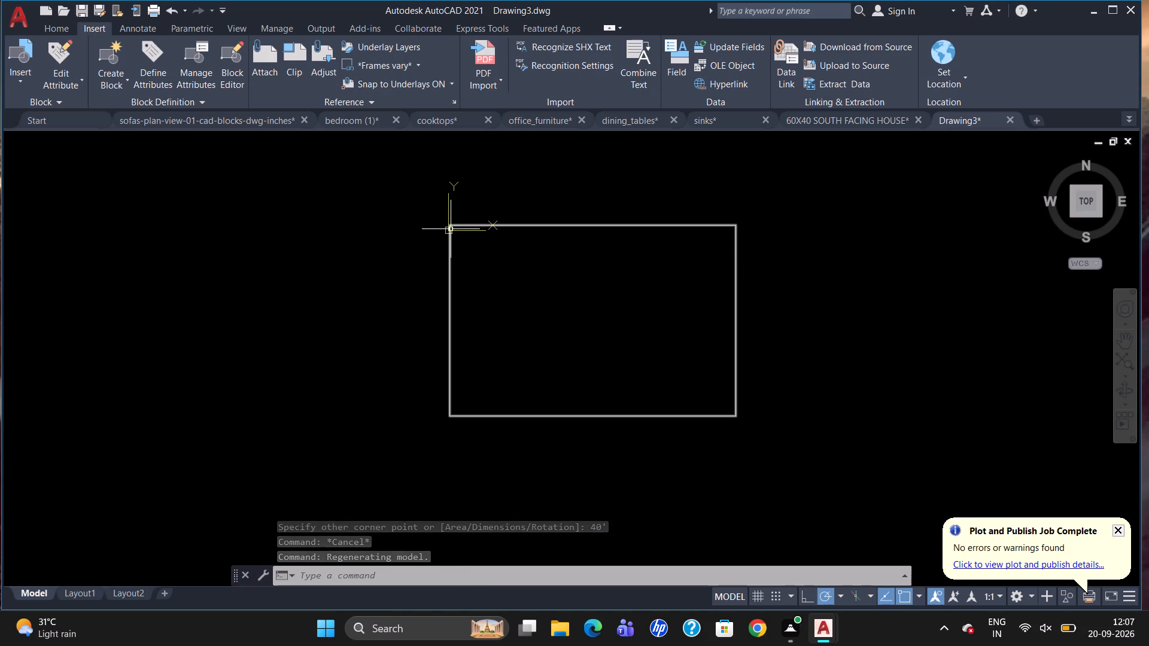
{"action": "left_click", "coordinate": [451, 229]}
{"action": "left_click", "coordinate": [448, 226]}
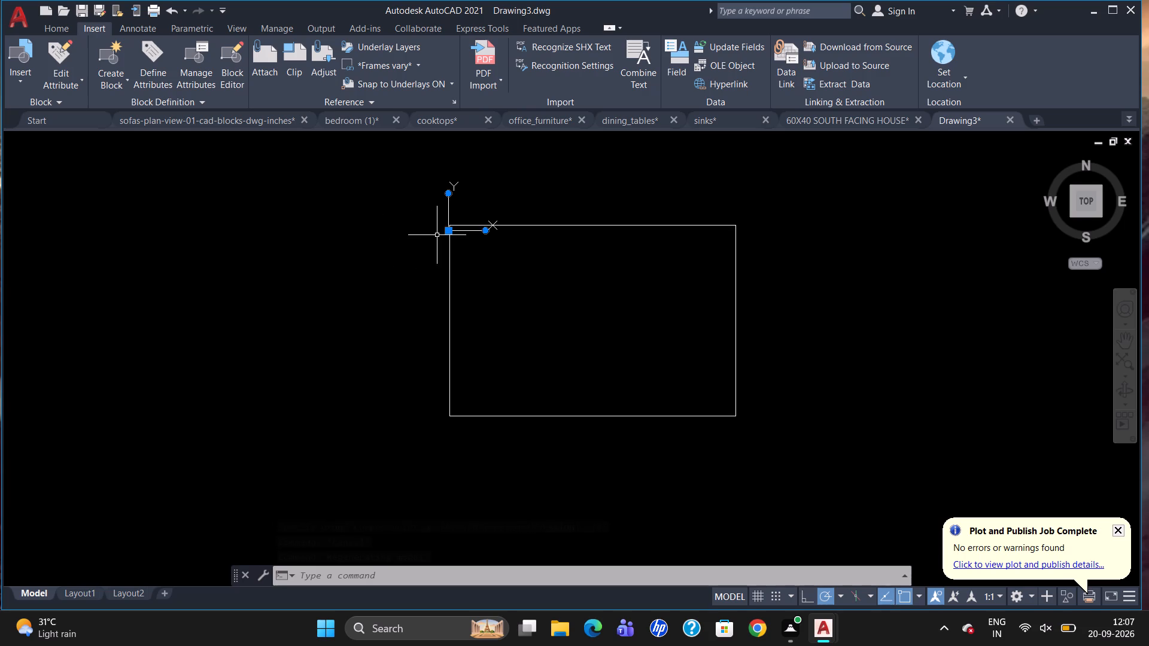
{"action": "left_click", "coordinate": [449, 230]}
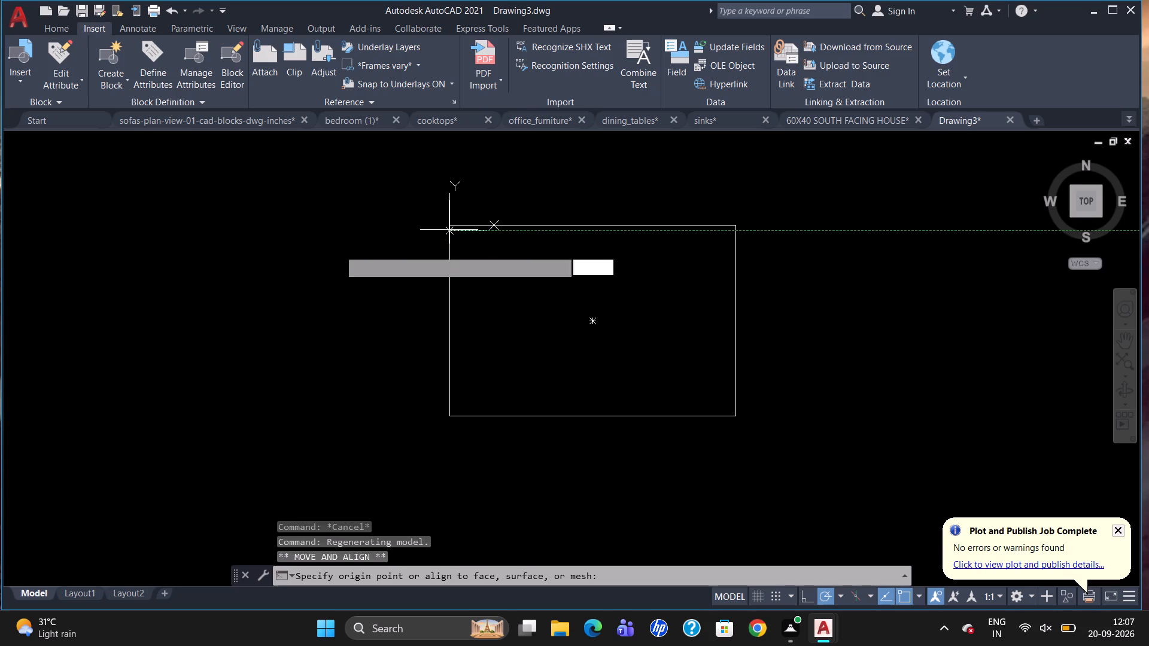
{"action": "left_click", "coordinate": [286, 244]}
{"action": "key", "text": "Escape"}
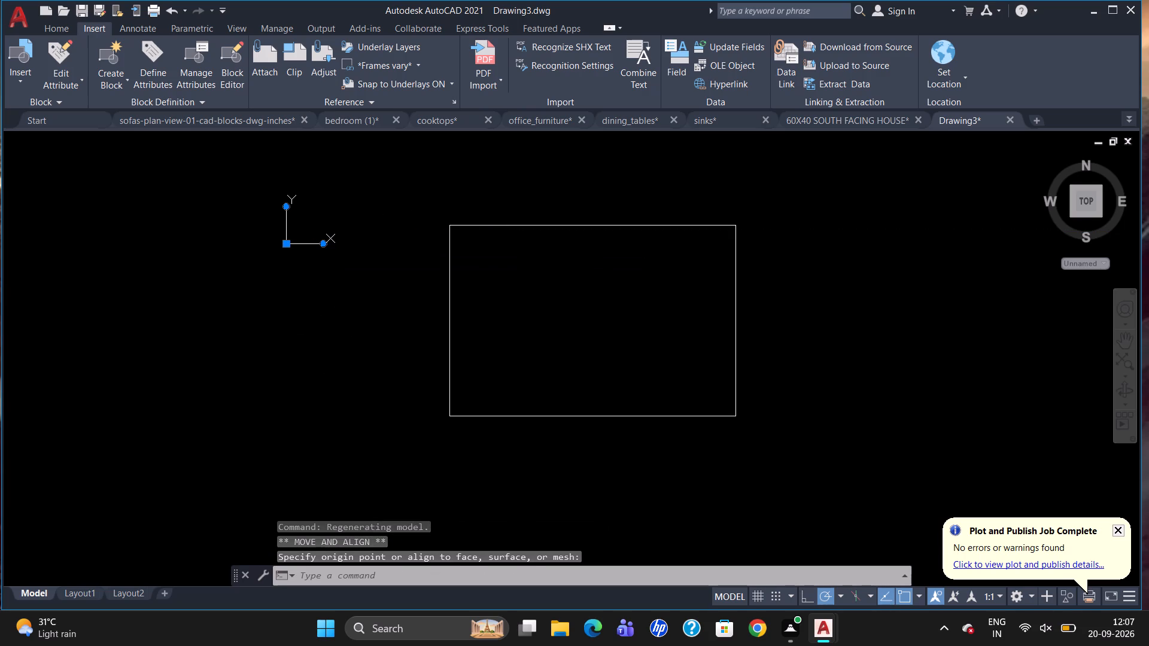
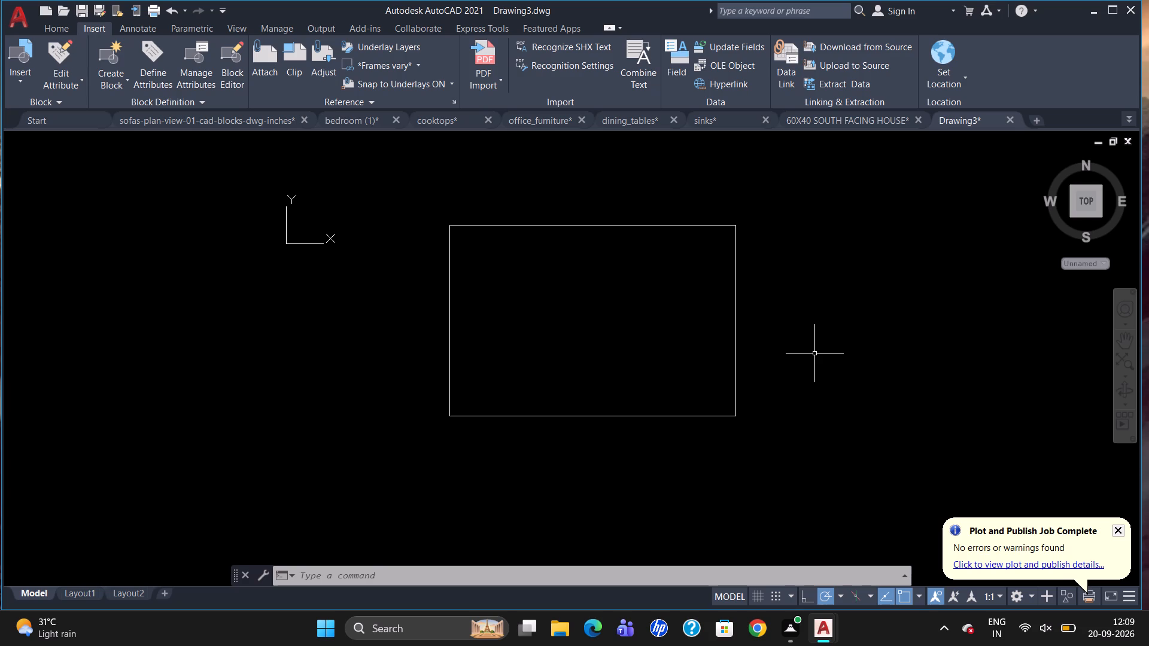
Offset the 60' by 40' plot outline inward by 9 inches to form the outer wall thickness.
{"action": "left_click", "coordinate": [814, 354]}
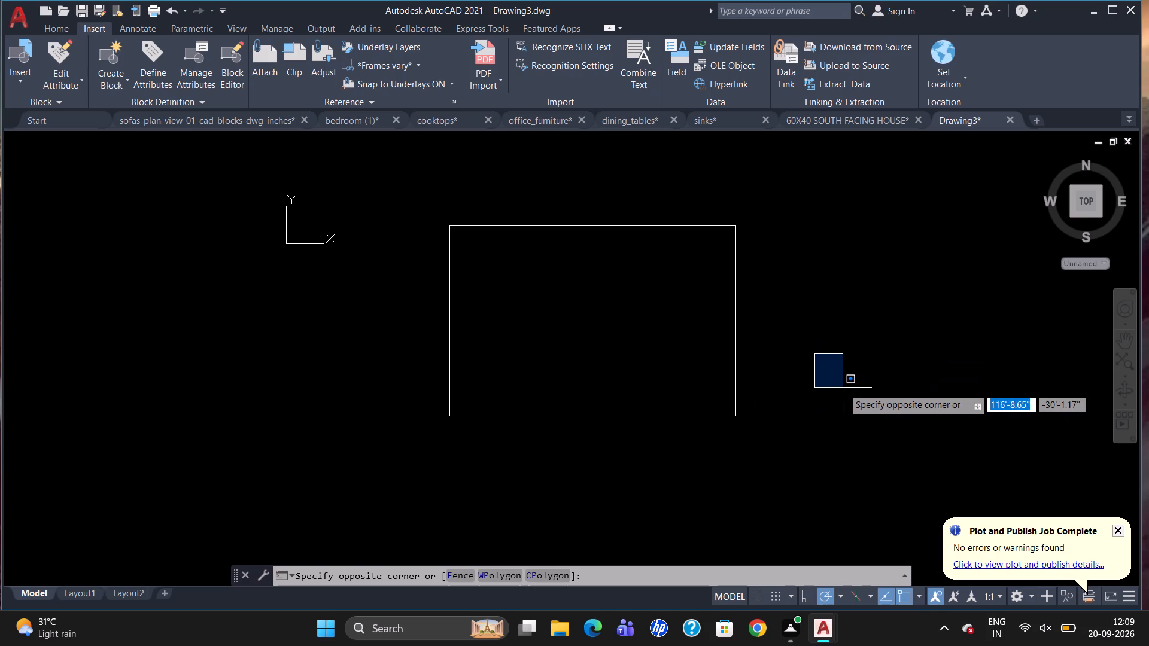
{"action": "key", "text": "Escape"}
{"action": "key", "text": "o"}
{"action": "key", "text": "Return"}
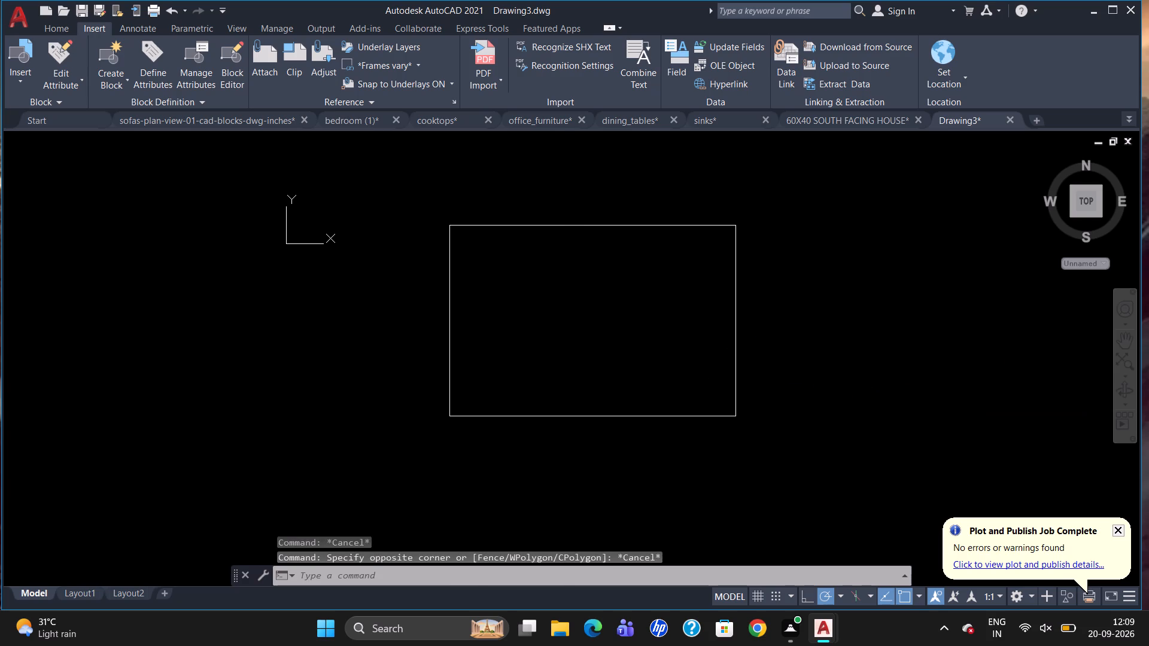
{"action": "key", "text": "9"}
{"action": "key", "text": "Return"}
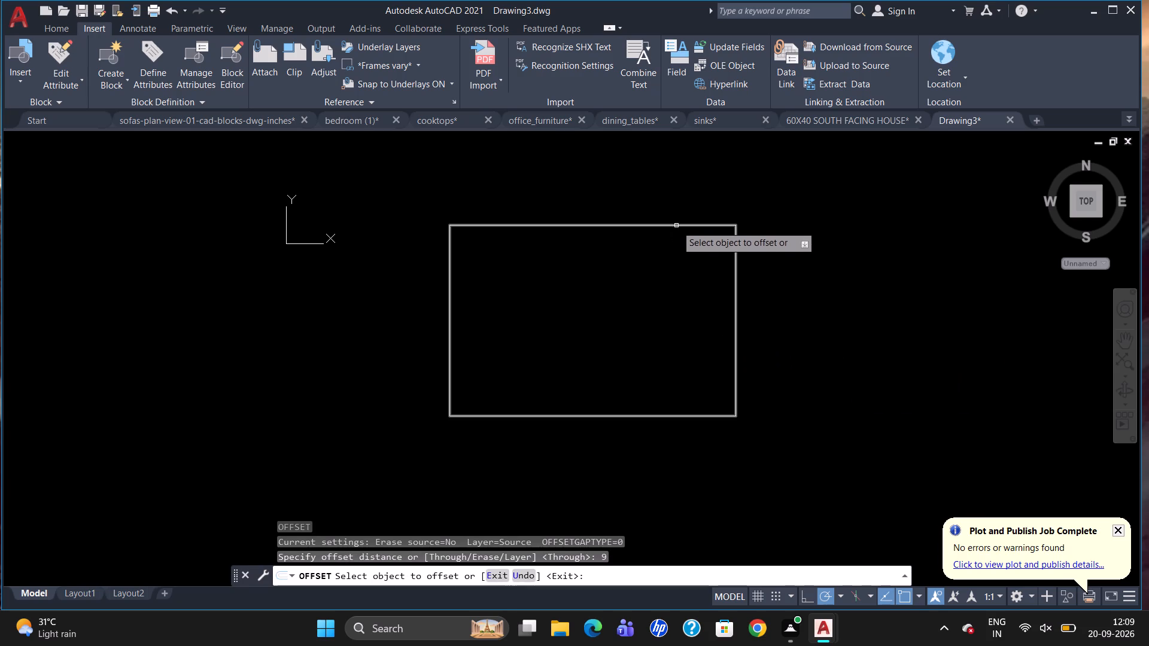
{"action": "left_click_drag", "start_coordinate": [677, 224], "coordinate": [676, 257]}
{"action": "left_click", "coordinate": [674, 270]}
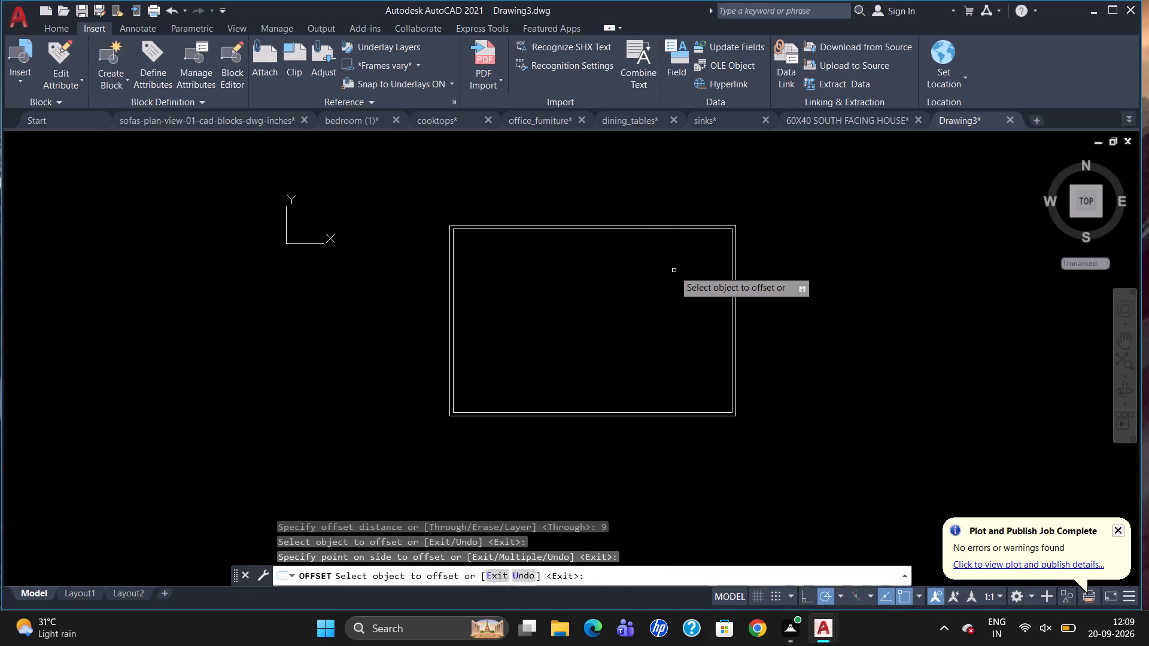
{"action": "key", "text": "Escape"}
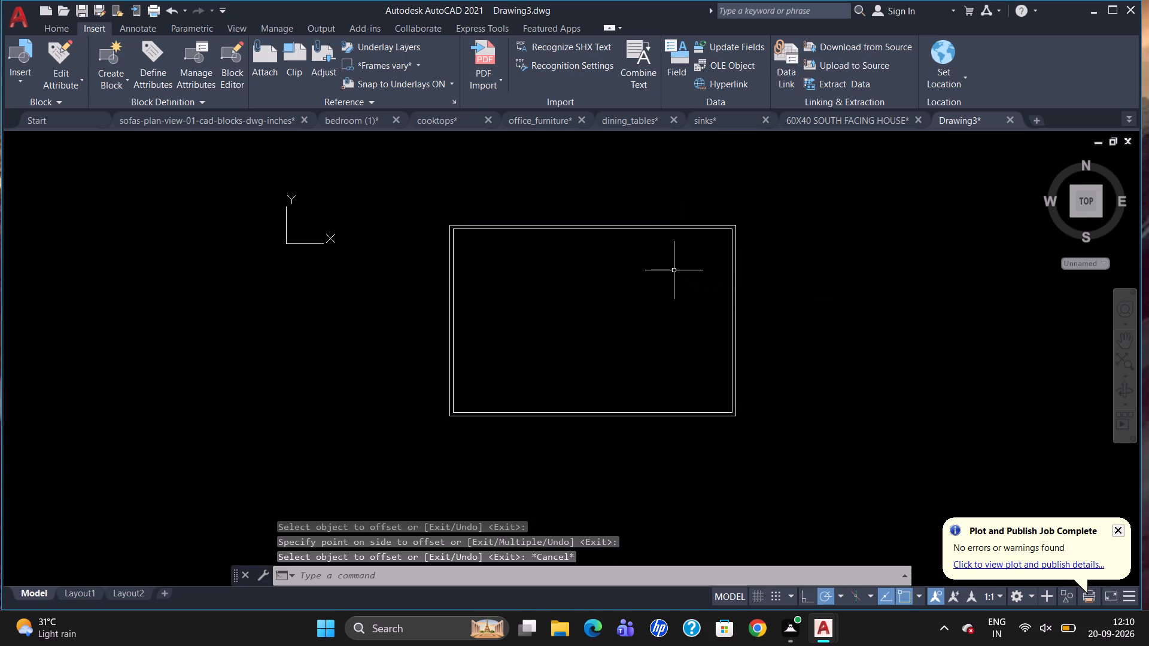
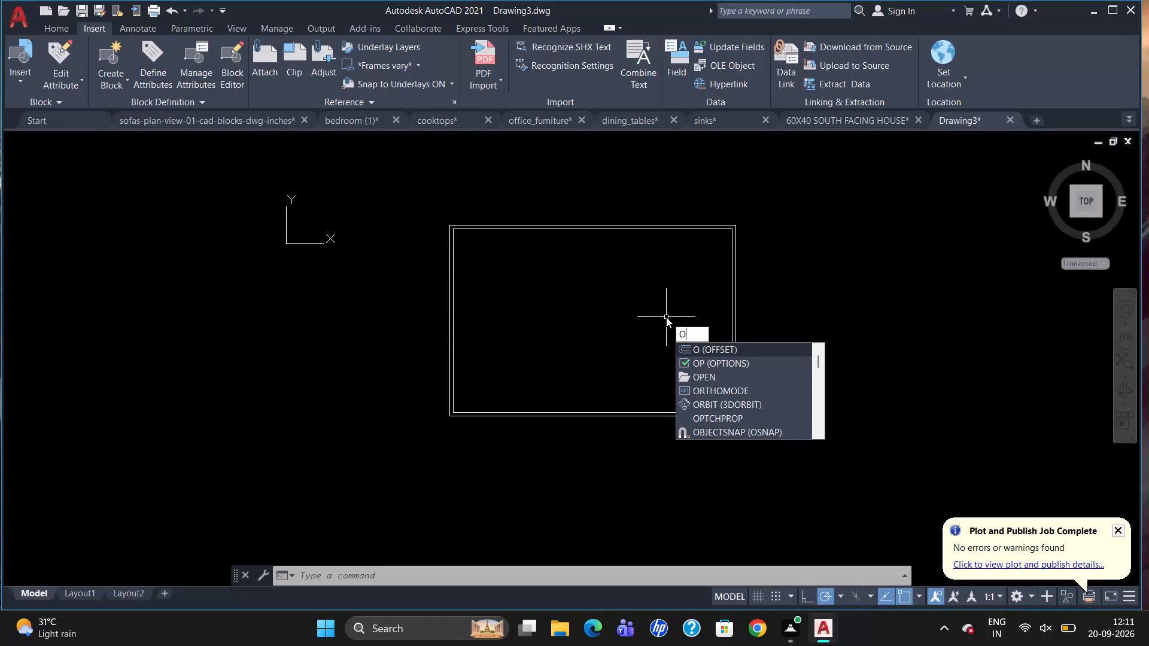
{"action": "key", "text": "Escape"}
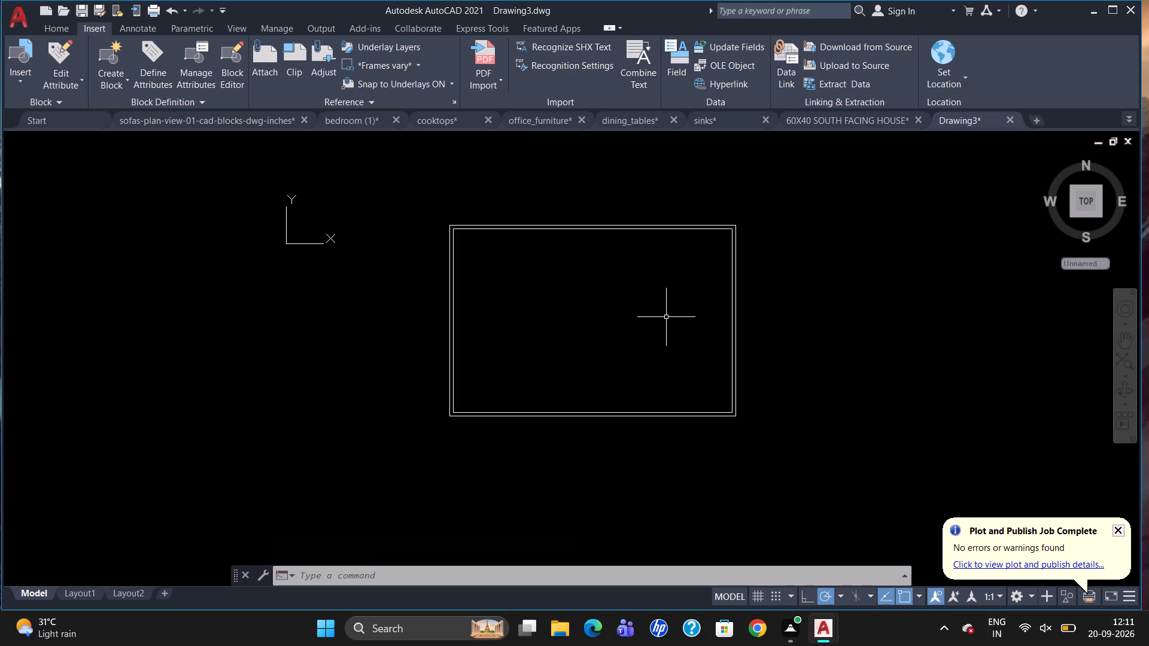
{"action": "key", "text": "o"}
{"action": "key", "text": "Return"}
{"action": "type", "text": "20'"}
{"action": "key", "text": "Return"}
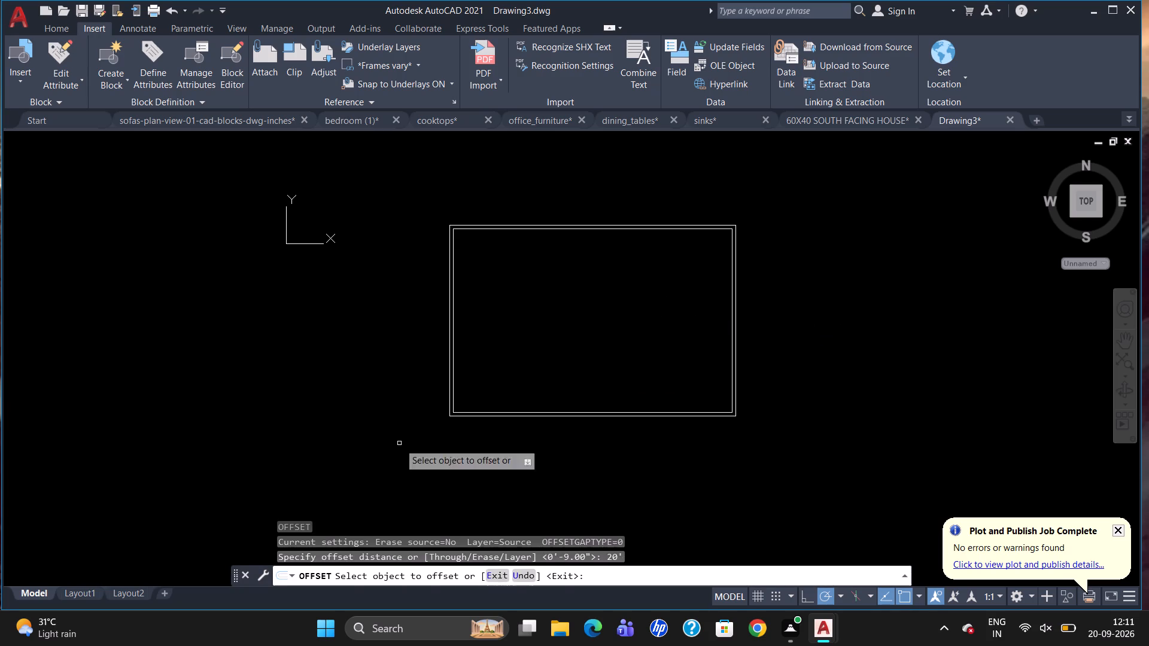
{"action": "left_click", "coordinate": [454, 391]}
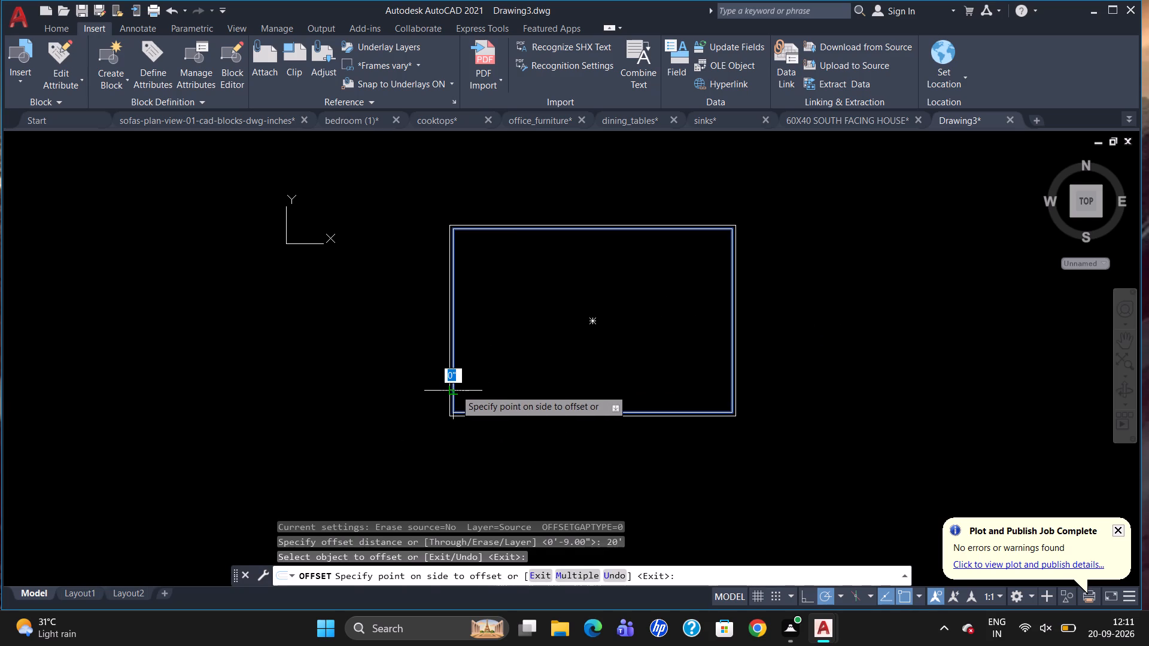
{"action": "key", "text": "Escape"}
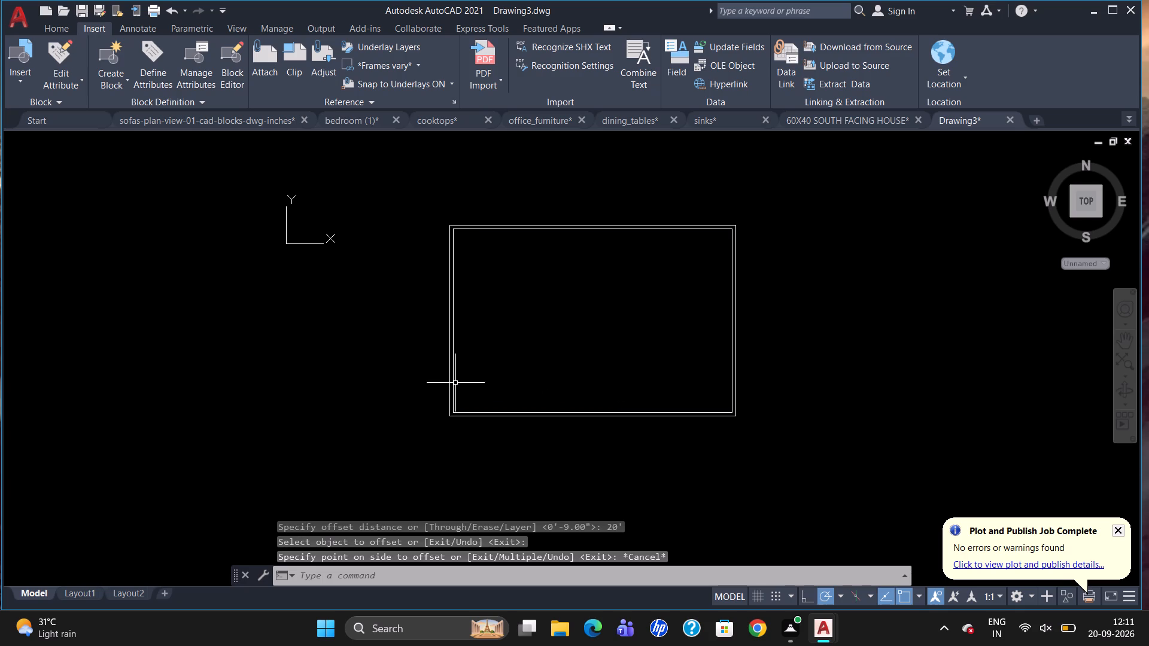
Explode the inner and outer wall rectangles into separate lines.
{"action": "left_click", "coordinate": [455, 380]}
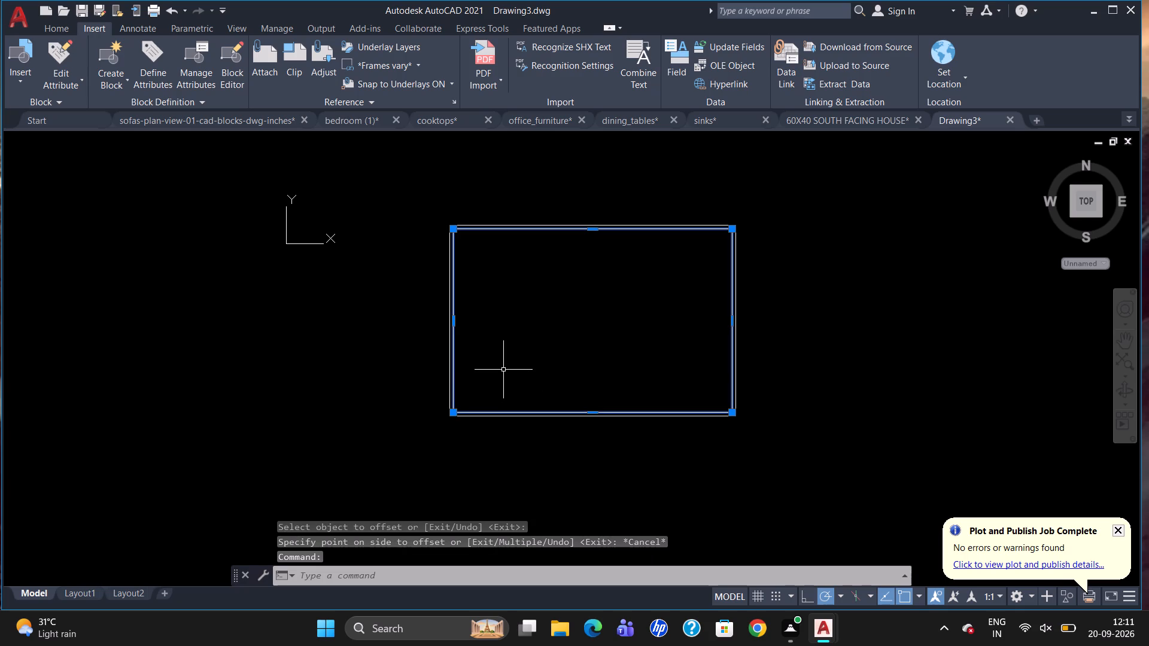
{"action": "key", "text": "x"}
{"action": "key", "text": "Return"}
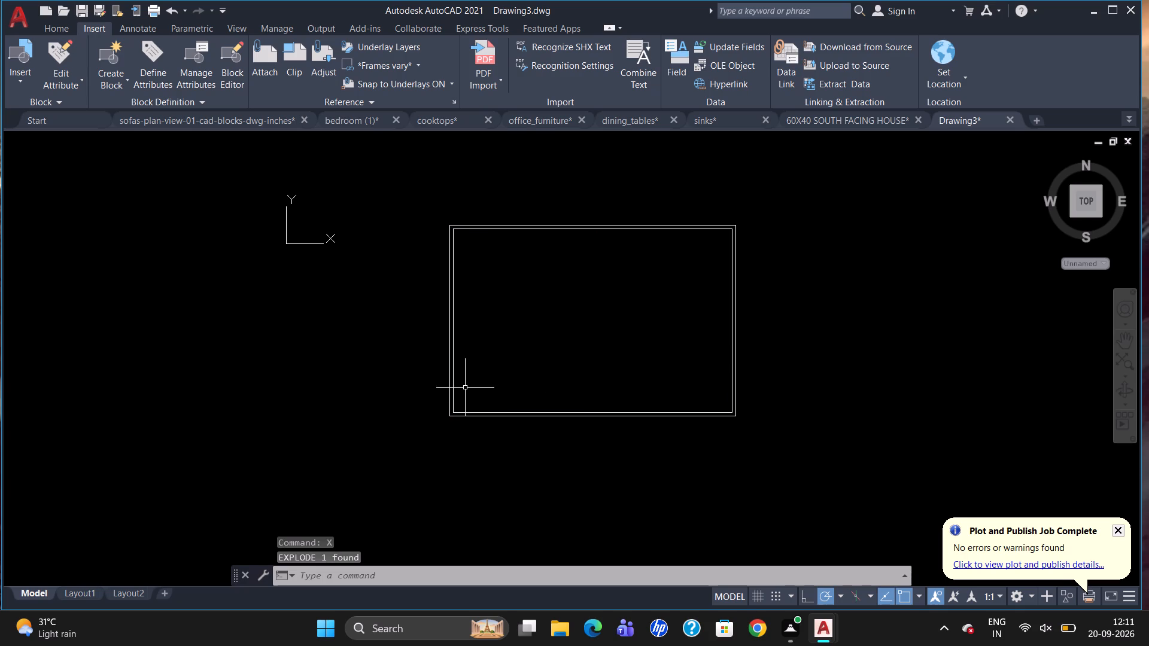
{"action": "left_click", "coordinate": [449, 383]}
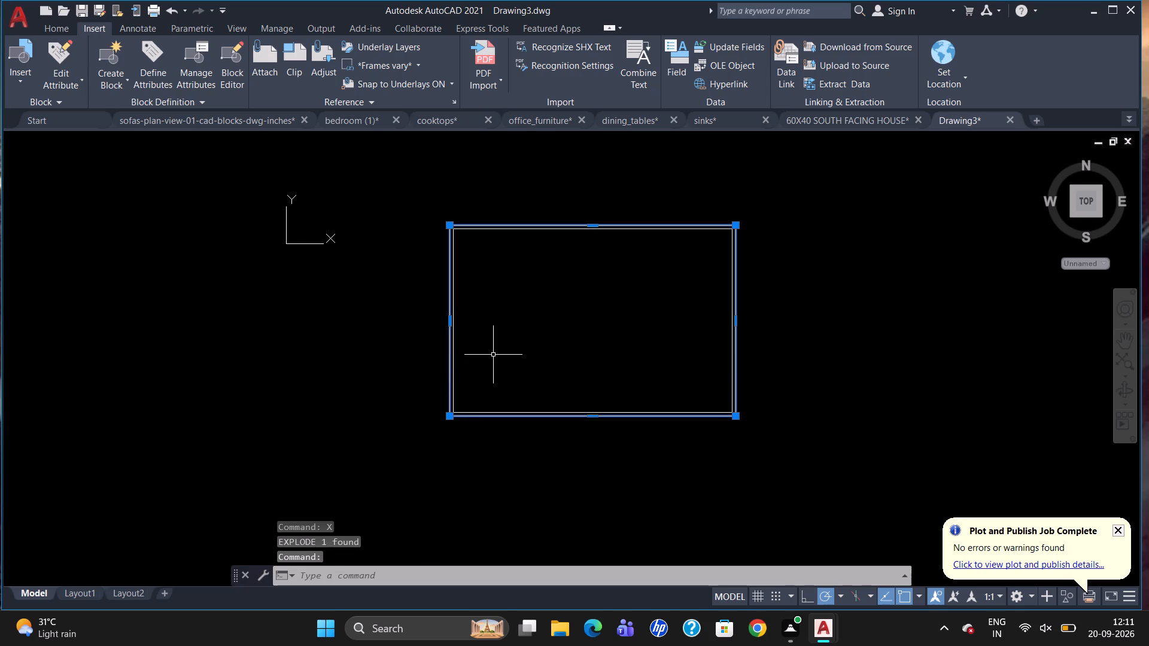
{"action": "key", "text": "x"}
{"action": "key", "text": "Return"}
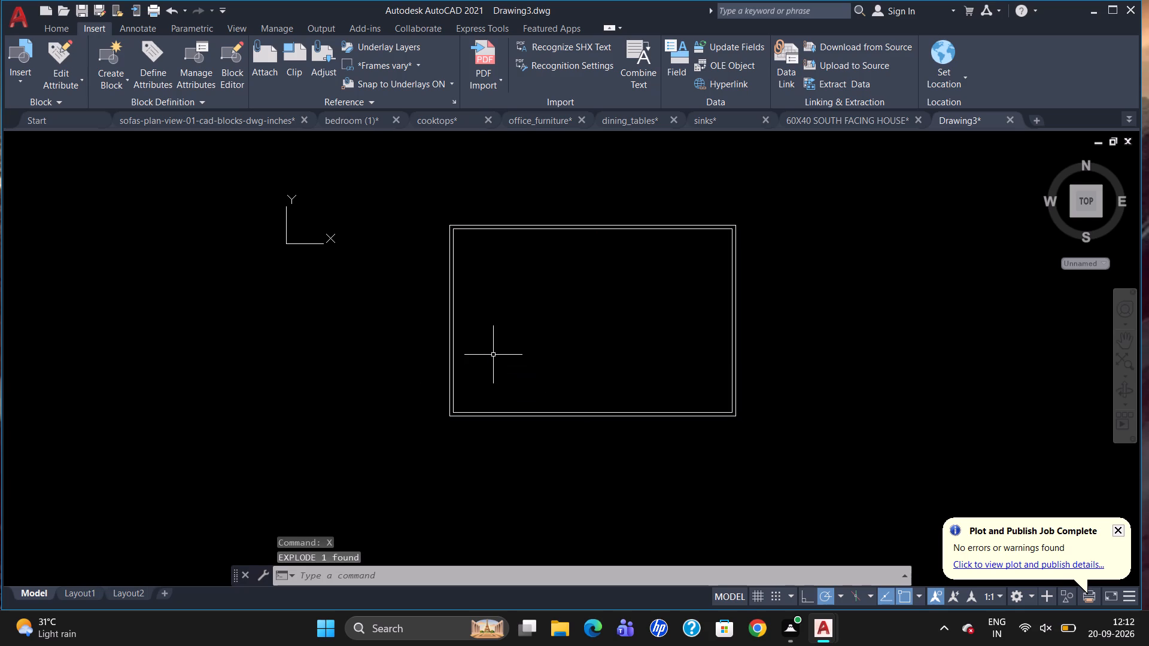
Offset the plan's left inner wall line 20' inward, and offset the resulting line 6" further right to form a vertical partition.
{"action": "key", "text": "o"}
{"action": "key", "text": "Return"}
{"action": "key", "text": "3"}
{"action": "key", "text": "BackSpace"}
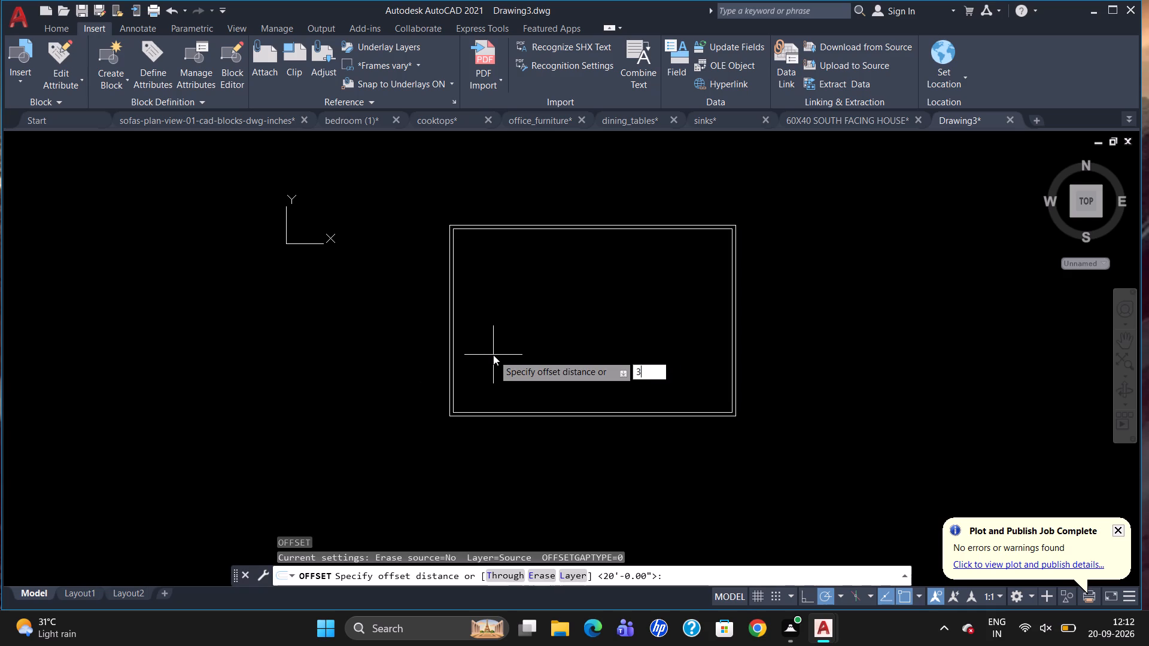
{"action": "type", "text": "20'"}
{"action": "key", "text": "Return"}
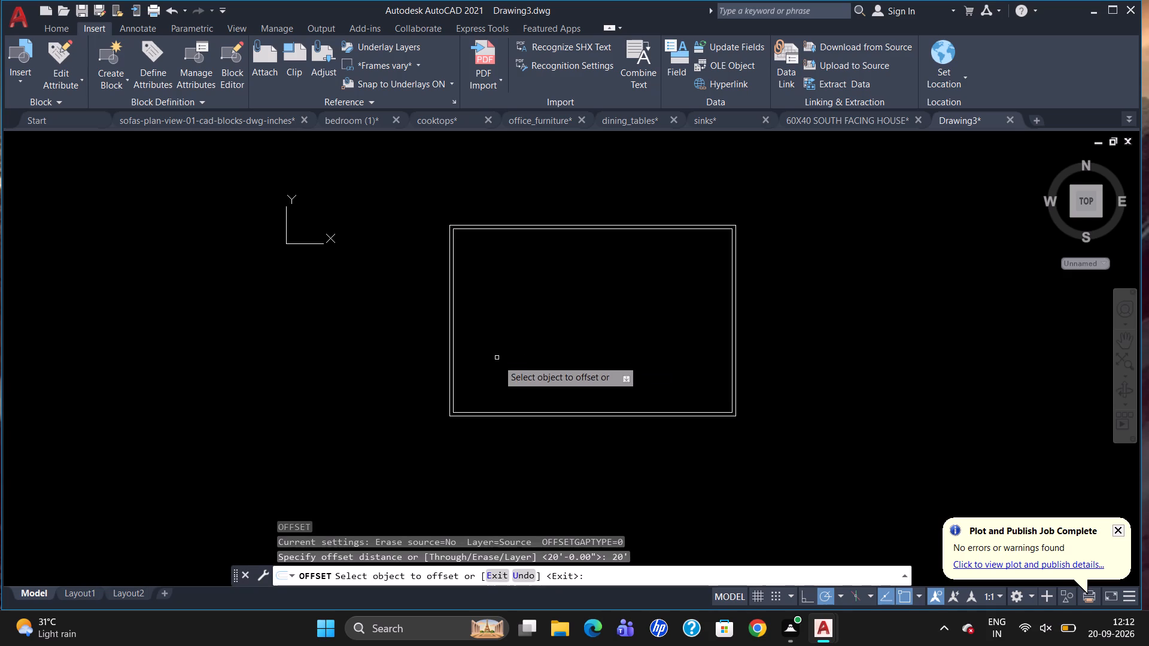
{"action": "left_click_drag", "start_coordinate": [454, 387], "coordinate": [477, 392]}
{"action": "left_click", "coordinate": [503, 389]}
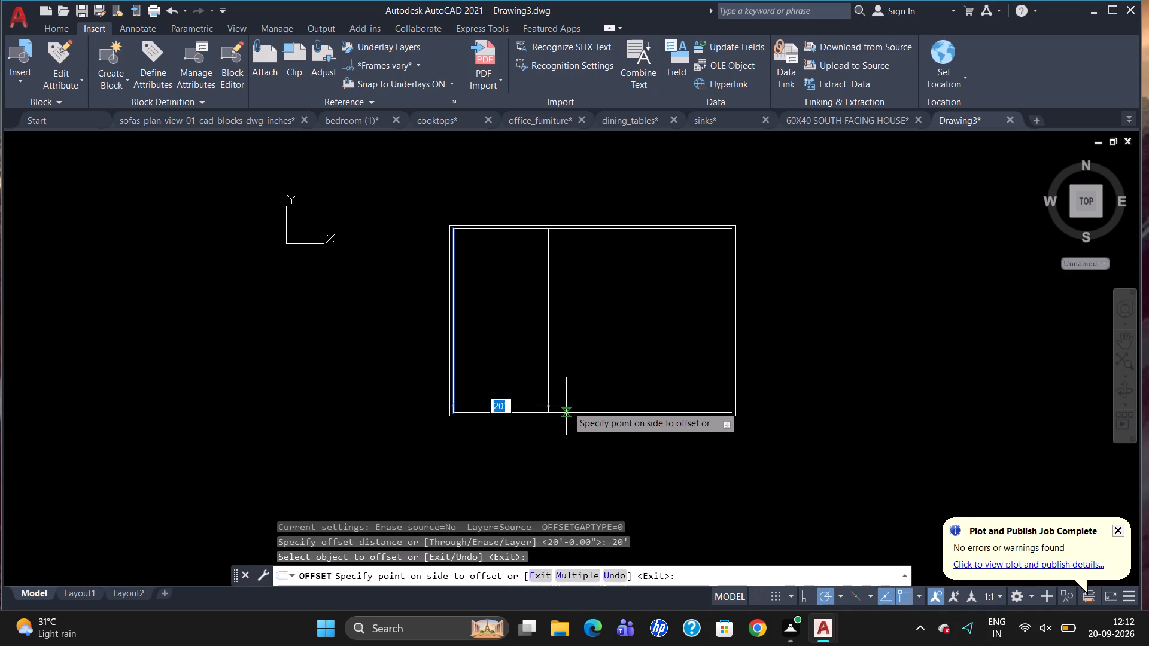
{"action": "left_click", "coordinate": [549, 393]}
{"action": "left_click_drag", "start_coordinate": [548, 391], "coordinate": [563, 391]}
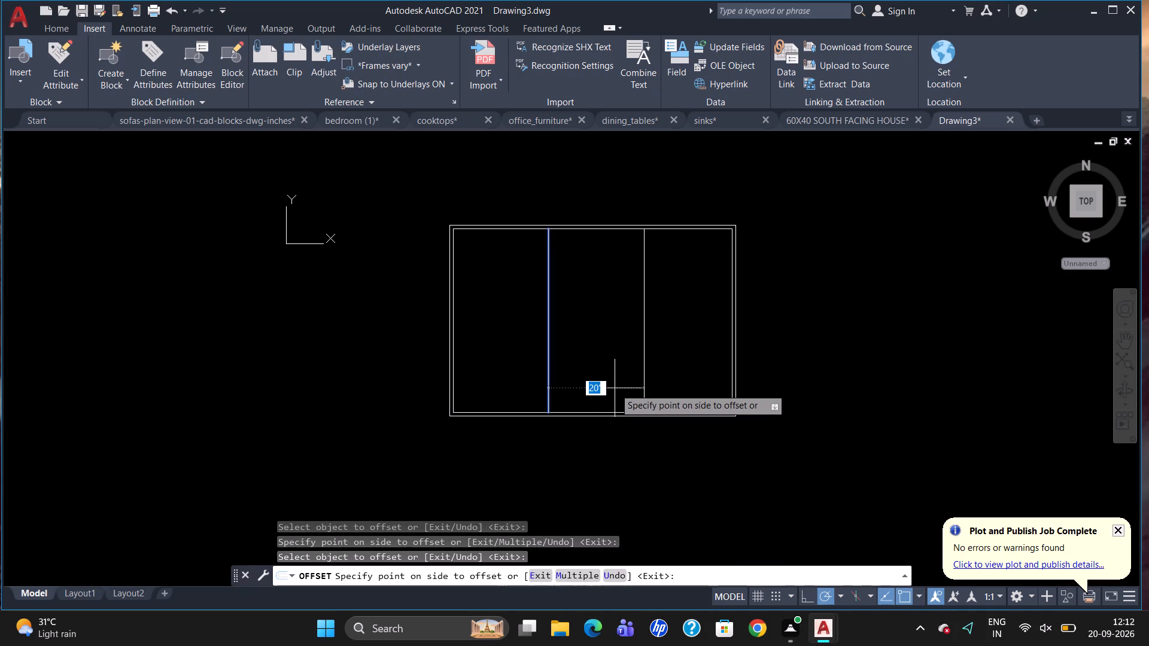
{"action": "key", "text": "6"}
{"action": "key", "text": "Return"}
{"action": "key", "text": "Escape"}
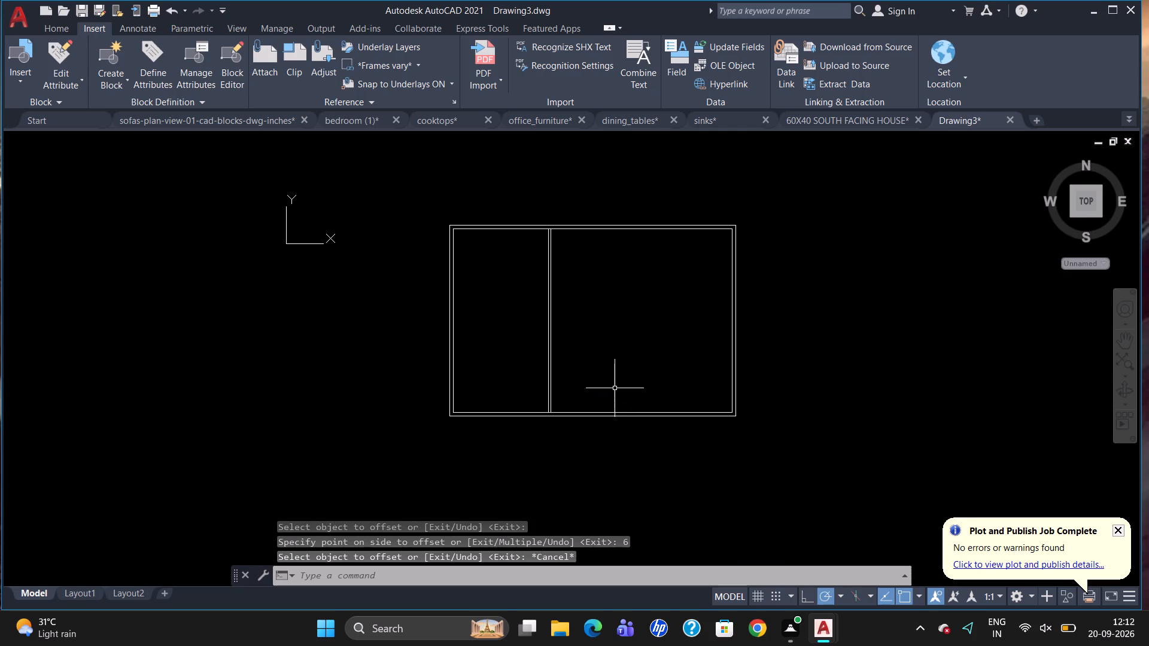
Break the upper inner wall line at the point where the partition's left line meets it.
{"action": "type", "text": "BR"}
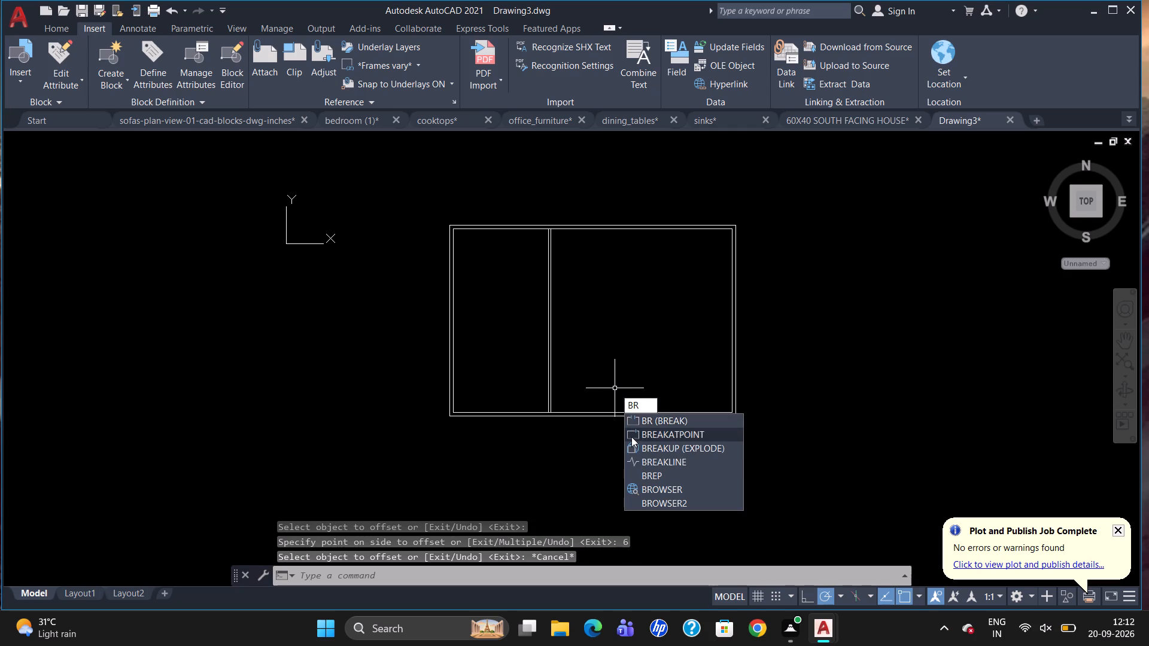
{"action": "left_click", "coordinate": [633, 434]}
{"action": "left_click", "coordinate": [527, 230]}
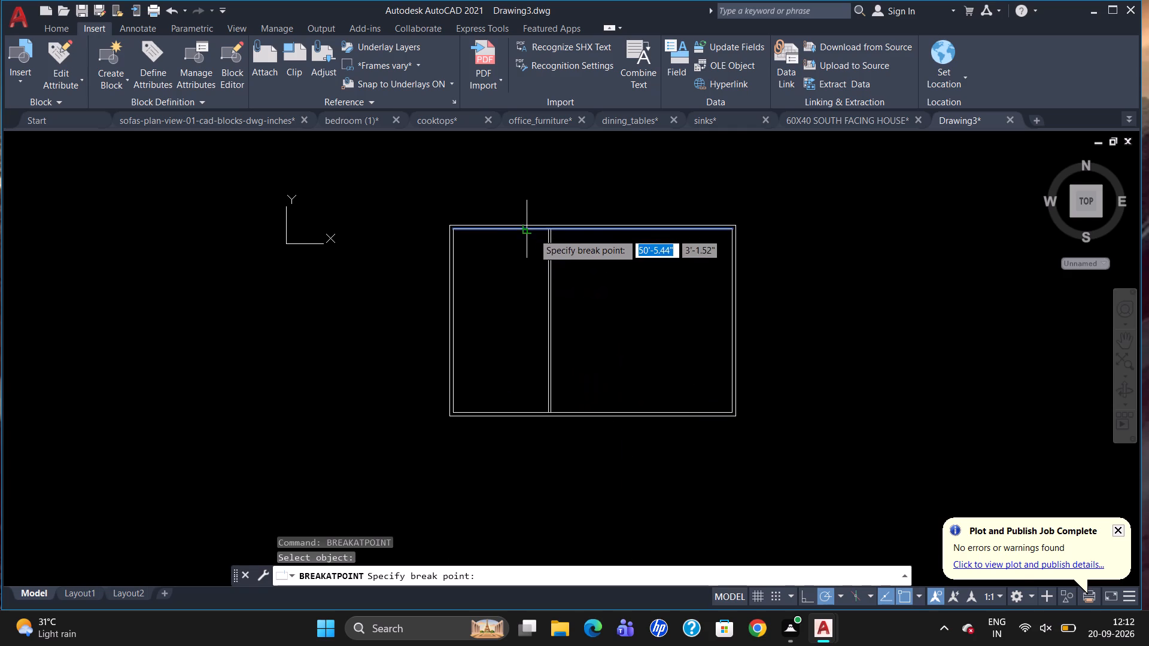
{"action": "scroll", "coordinate": [548, 235], "scroll_direction": "up", "scroll_amount": 3}
{"action": "left_click", "coordinate": [547, 214]}
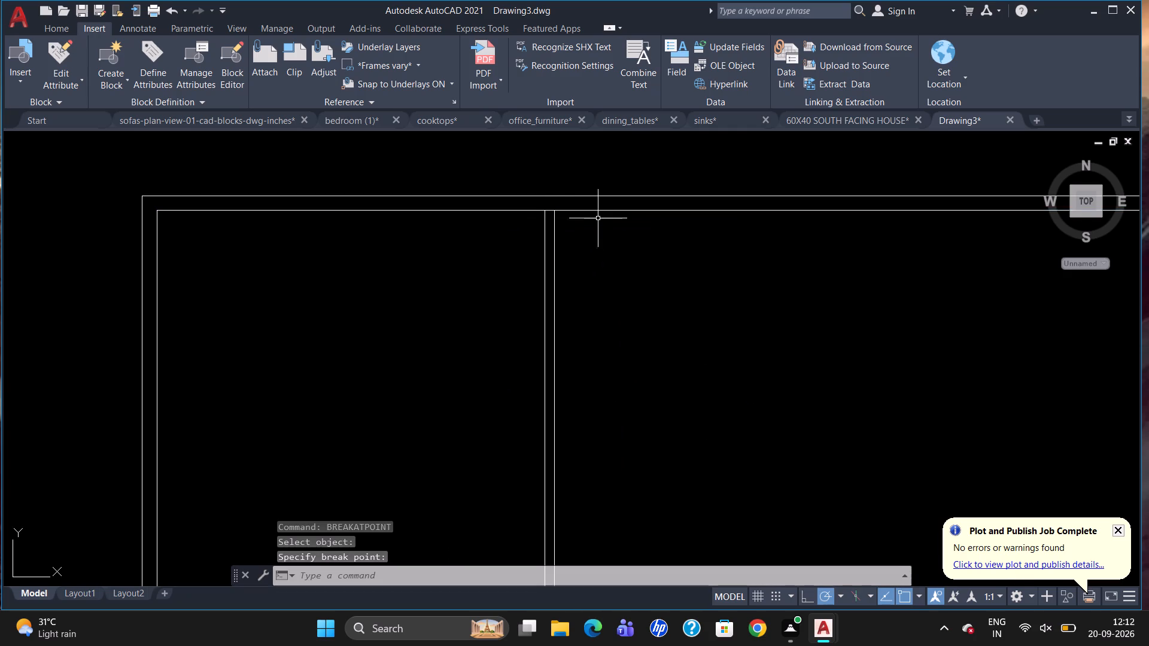
Offset the upper-left inner wall segment 15' downward, and offset the resulting line 6" further down to form the room's lower wall.
{"action": "scroll", "coordinate": [611, 215], "scroll_direction": "down", "scroll_amount": 3}
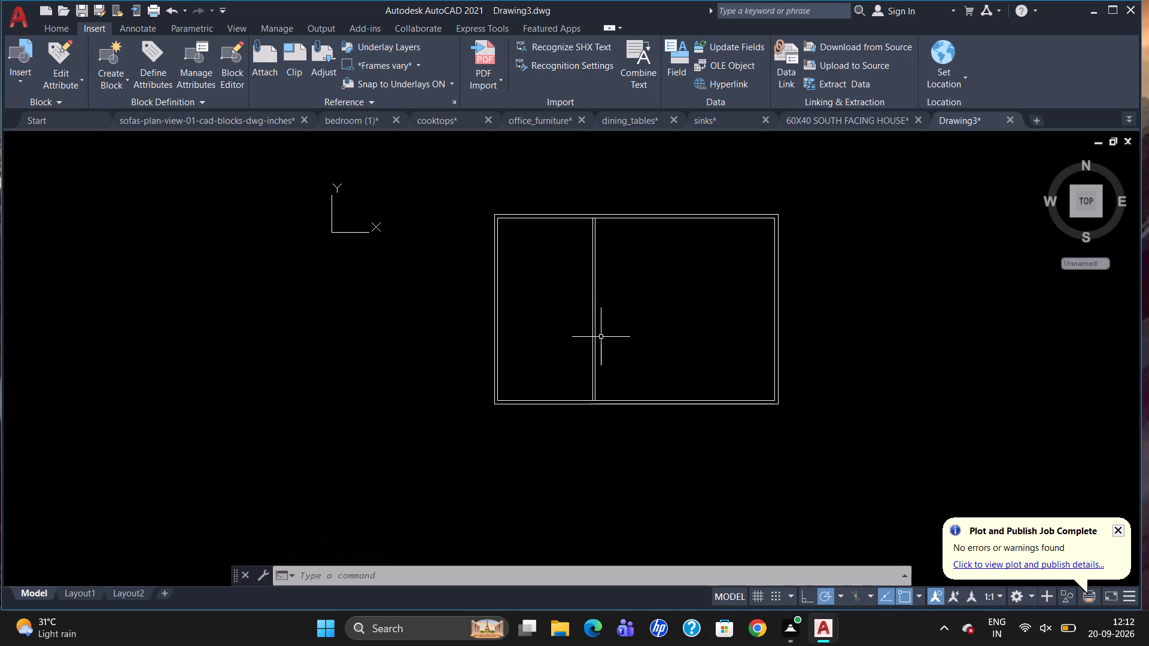
{"action": "key", "text": "o"}
{"action": "key", "text": "Return"}
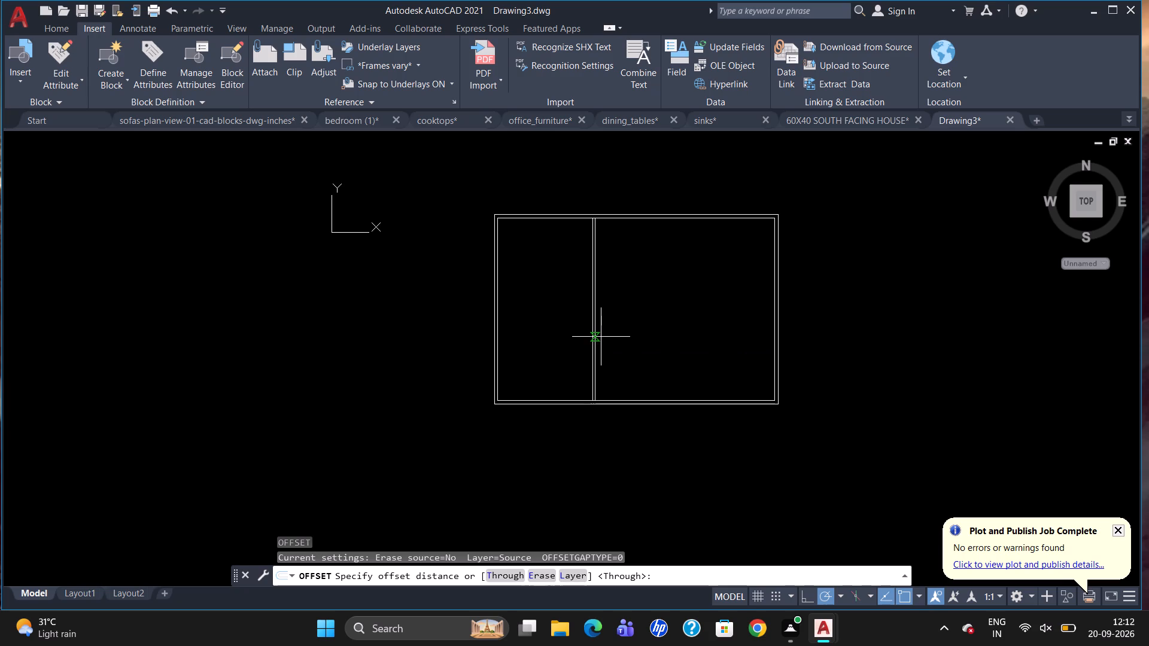
{"action": "type", "text": "15'"}
{"action": "key", "text": "Return"}
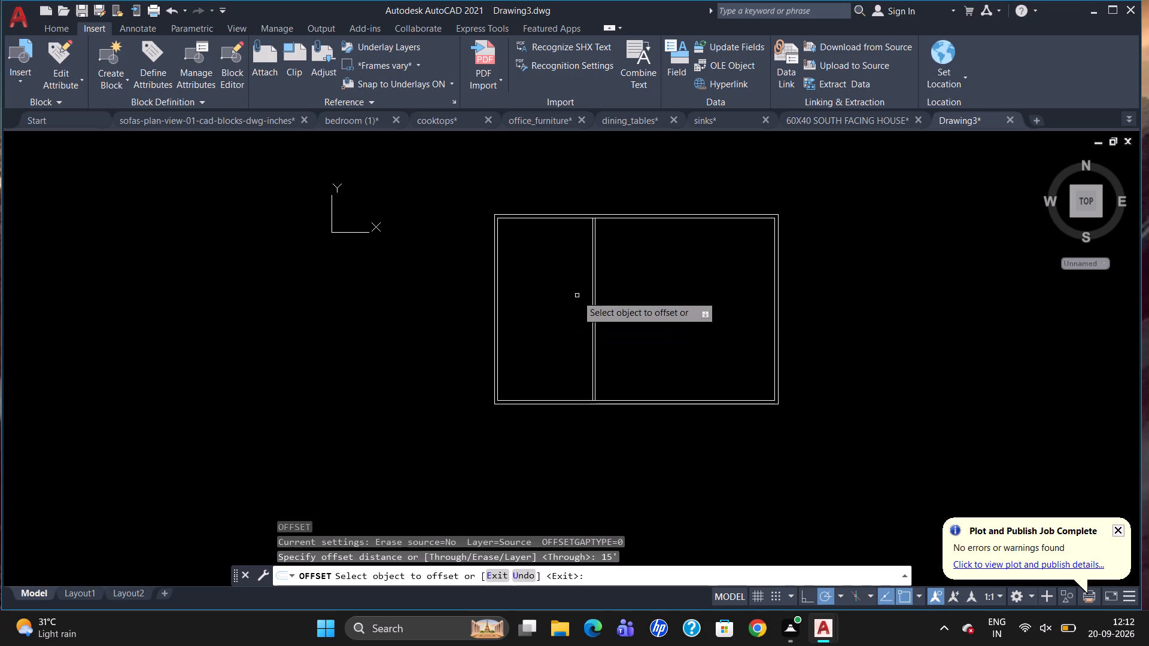
{"action": "left_click_drag", "start_coordinate": [566, 218], "coordinate": [569, 257]}
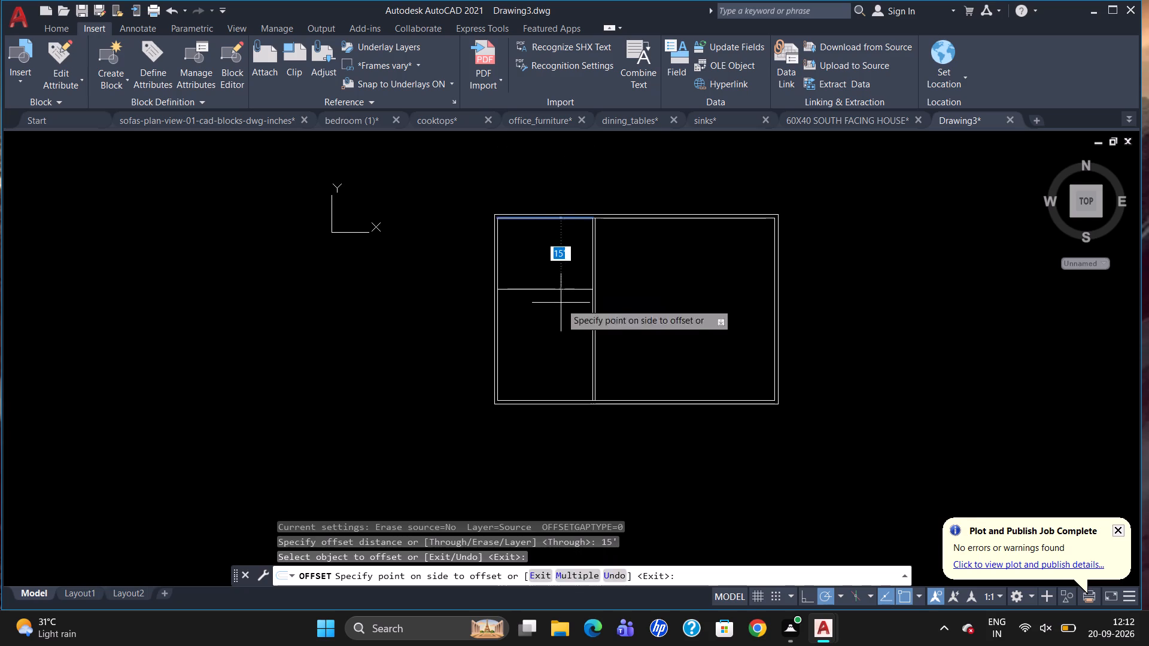
{"action": "left_click", "coordinate": [561, 300]}
{"action": "left_click_drag", "start_coordinate": [560, 288], "coordinate": [564, 316]}
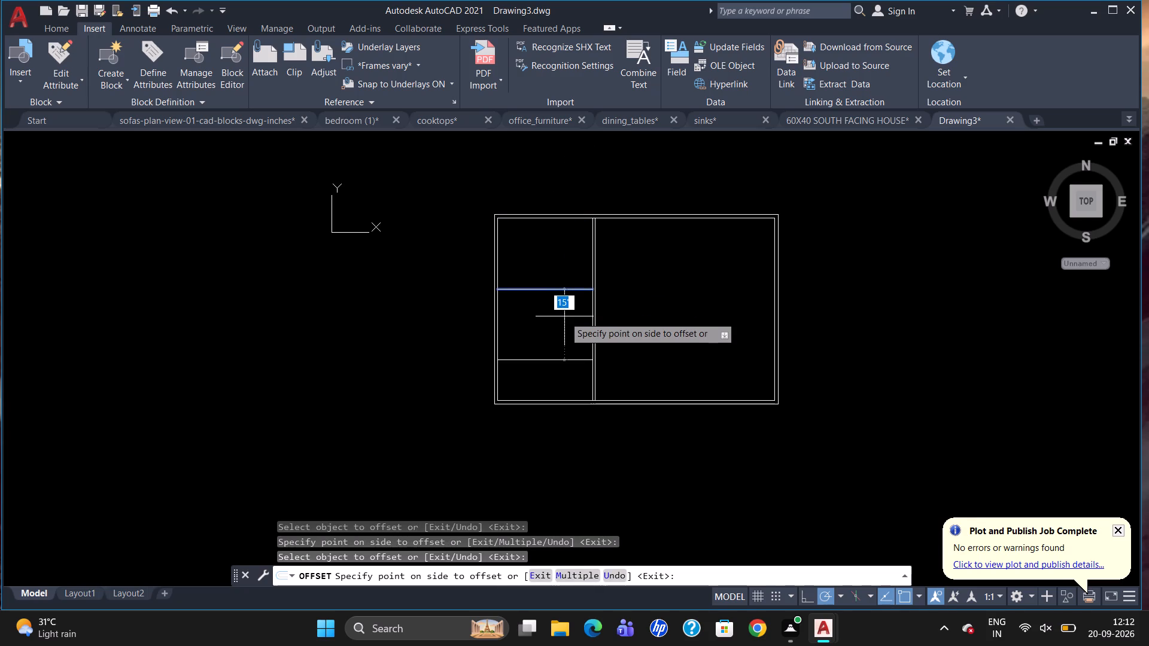
{"action": "key", "text": "6"}
{"action": "key", "text": "Return"}
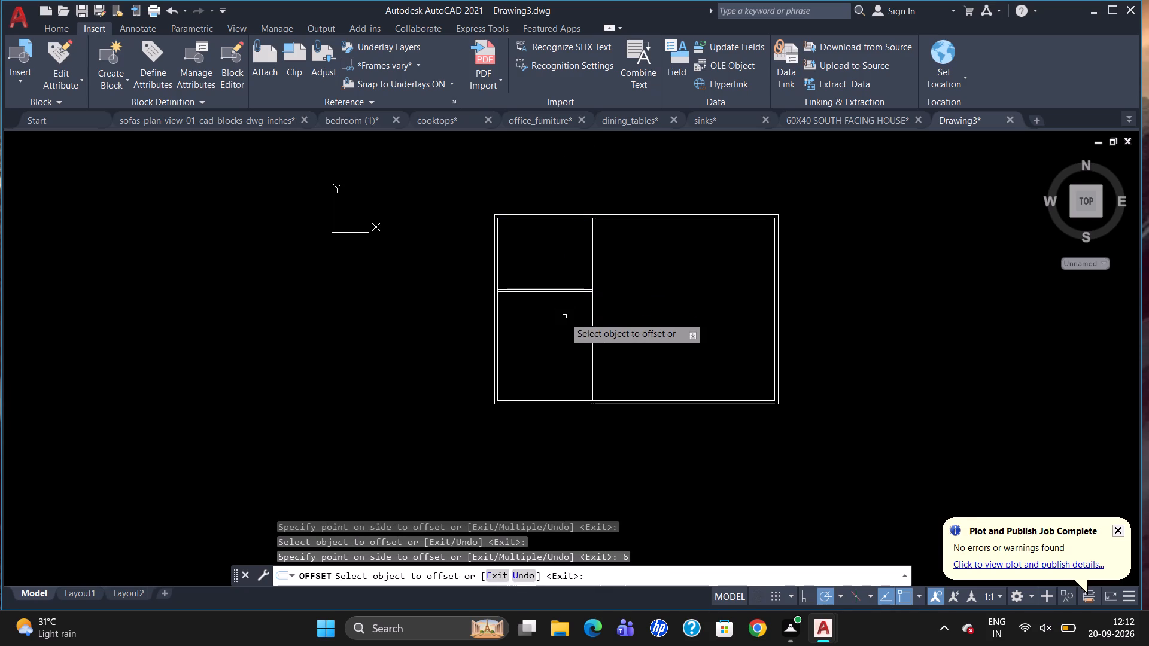
{"action": "key", "text": "Escape"}
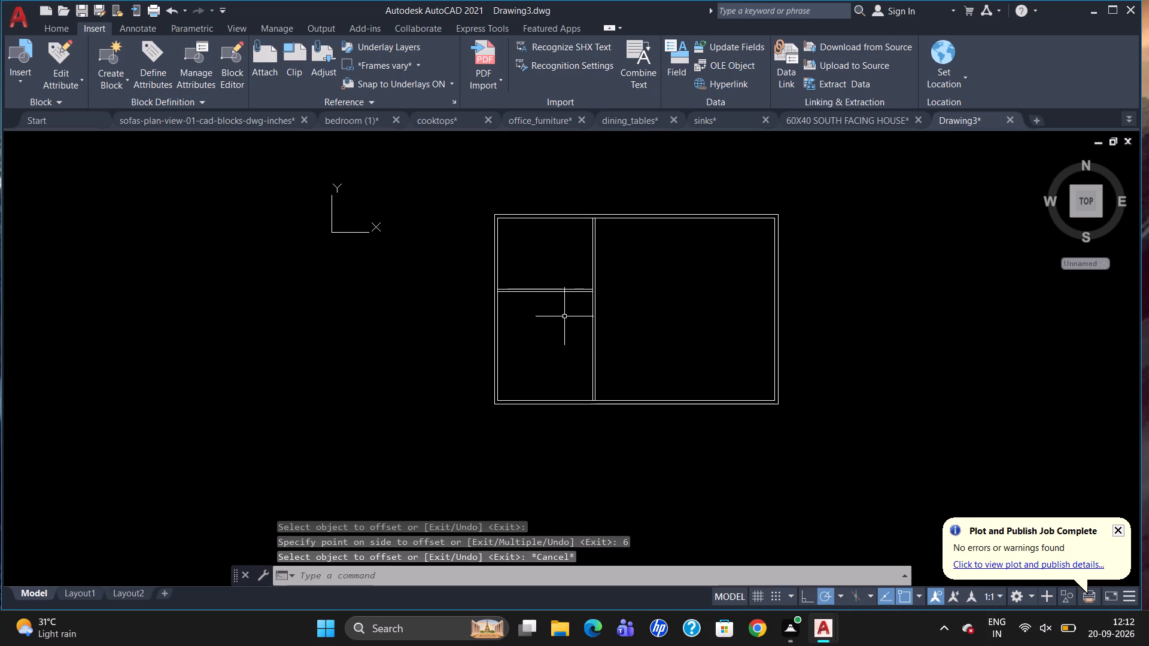
Draw a 6" line across the vertical partition, extending the lower edge of the horizontal partition to its outer face.
{"action": "scroll", "coordinate": [622, 269], "scroll_direction": "up", "scroll_amount": 3}
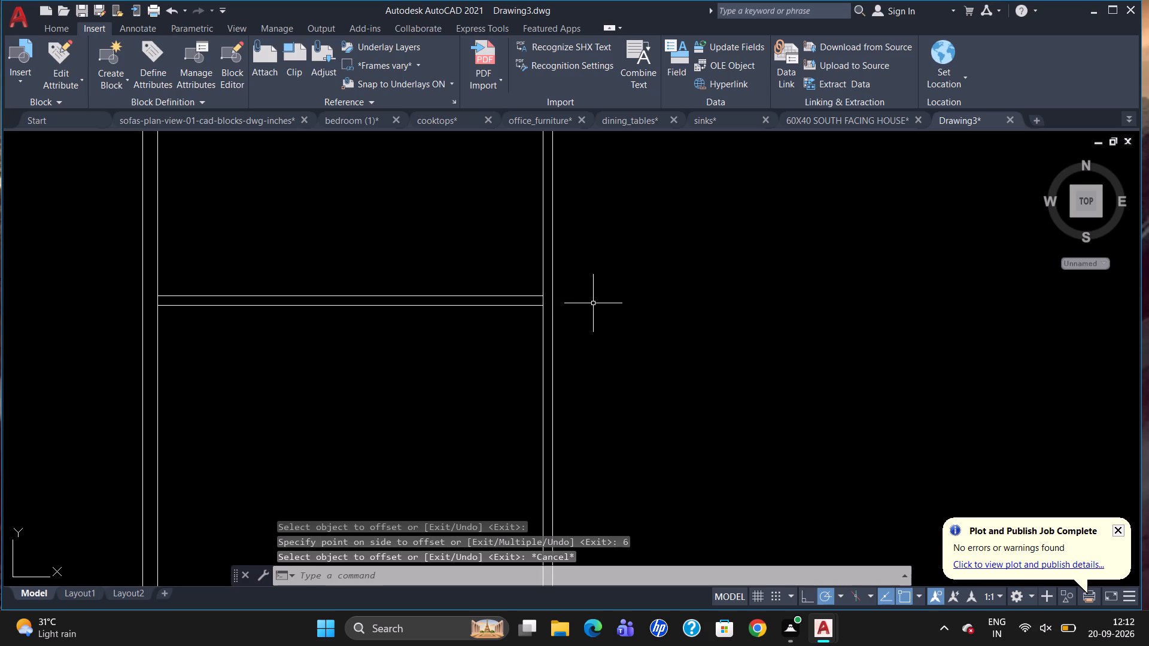
{"action": "key", "text": "l"}
{"action": "key", "text": "Return"}
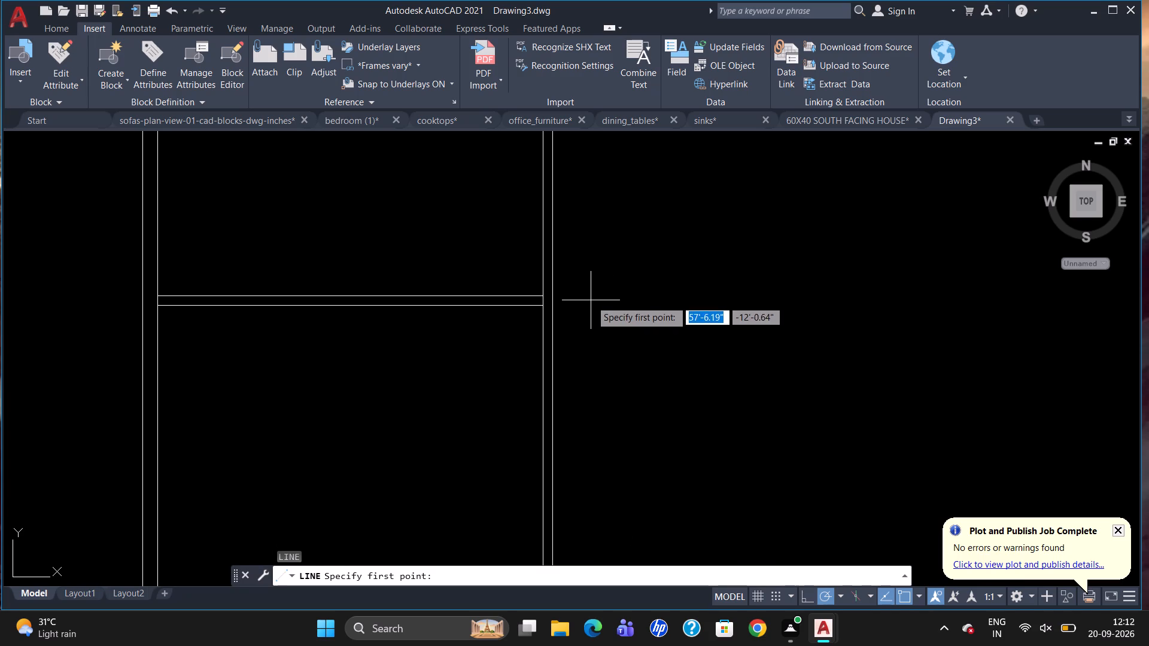
{"action": "left_click", "coordinate": [545, 306]}
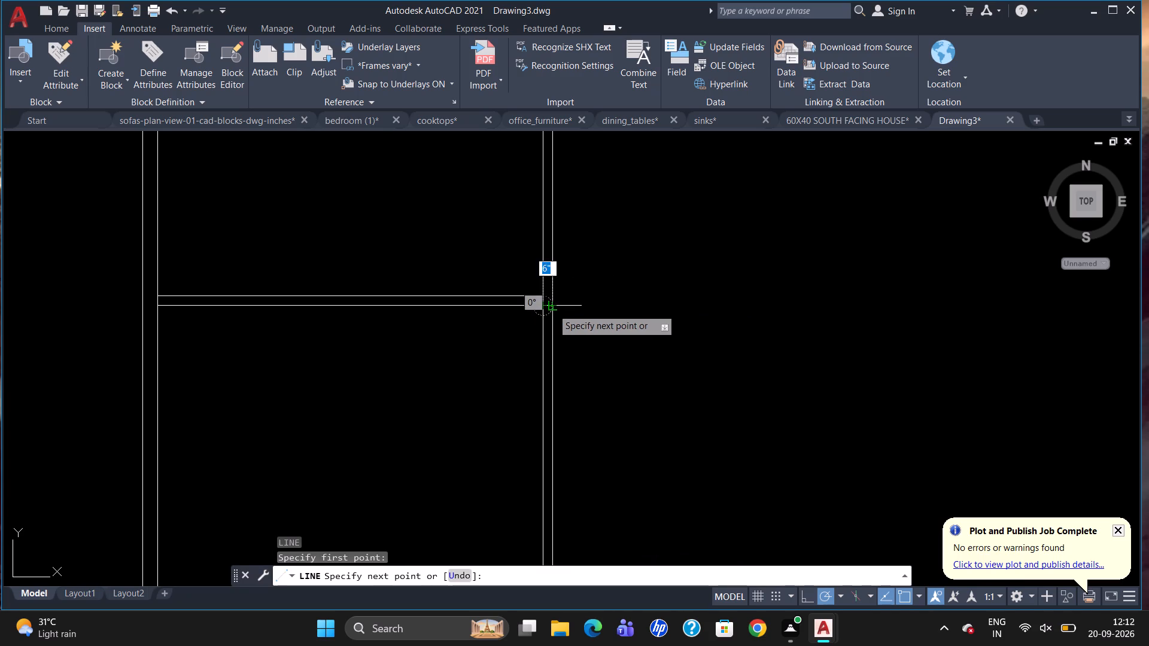
{"action": "left_click", "coordinate": [553, 308]}
{"action": "key", "text": "Escape"}
Trim both vertical partition lines below the horizontal partition to close off the upper-left room.
{"action": "scroll", "coordinate": [598, 248], "scroll_direction": "down", "scroll_amount": 1}
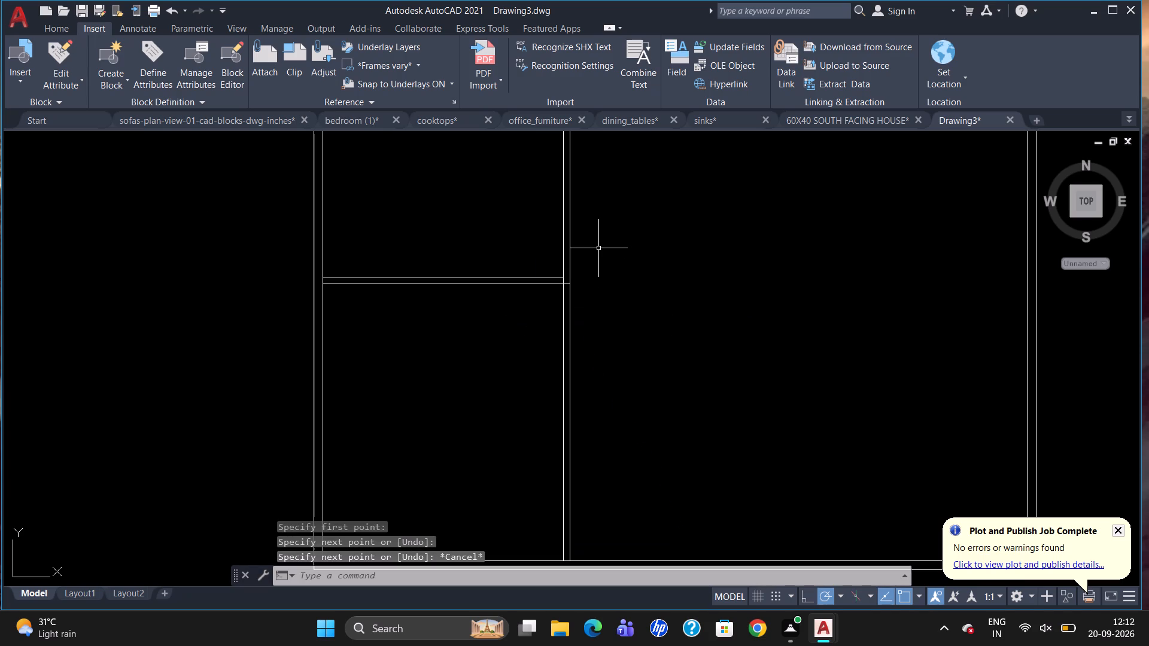
{"action": "type", "text": "TR"}
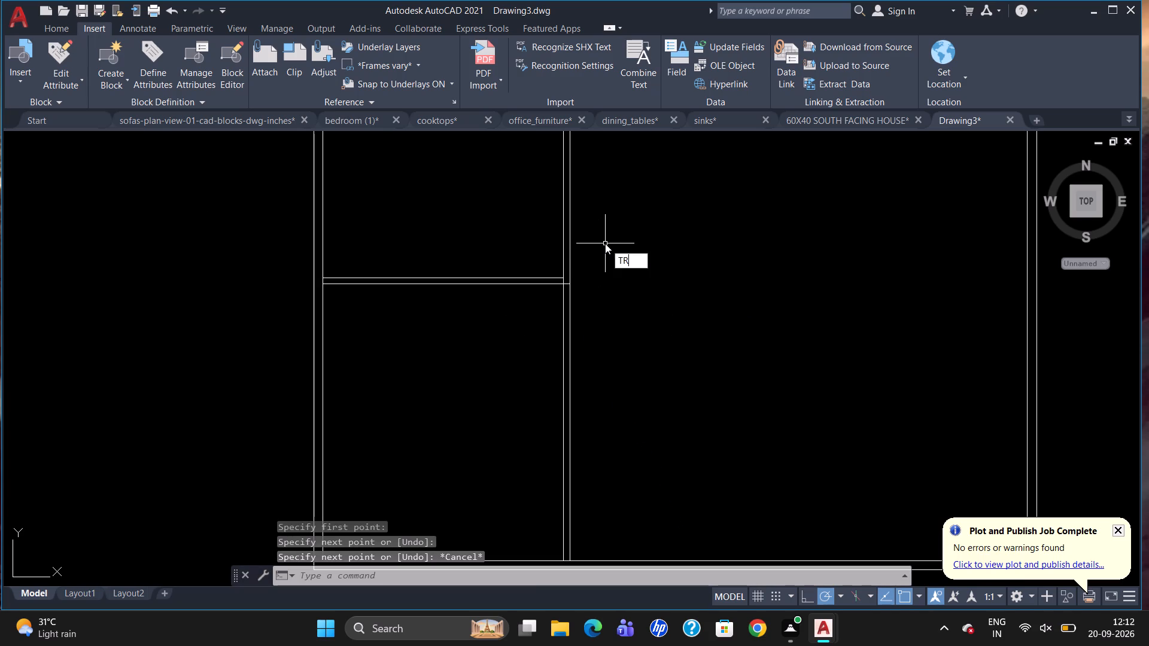
{"action": "key", "text": "Return"}
{"action": "key", "text": "Return"}
{"action": "left_click_drag", "start_coordinate": [588, 348], "coordinate": [519, 367]}
{"action": "left_click", "coordinate": [519, 367]}
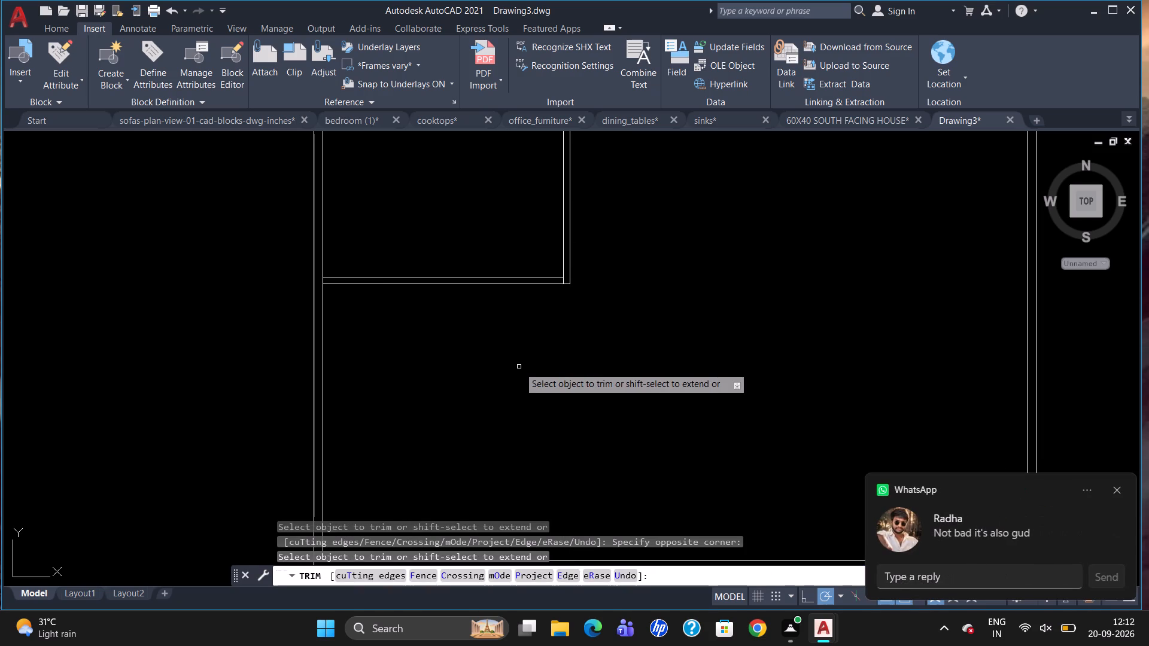
{"action": "key", "text": "Escape"}
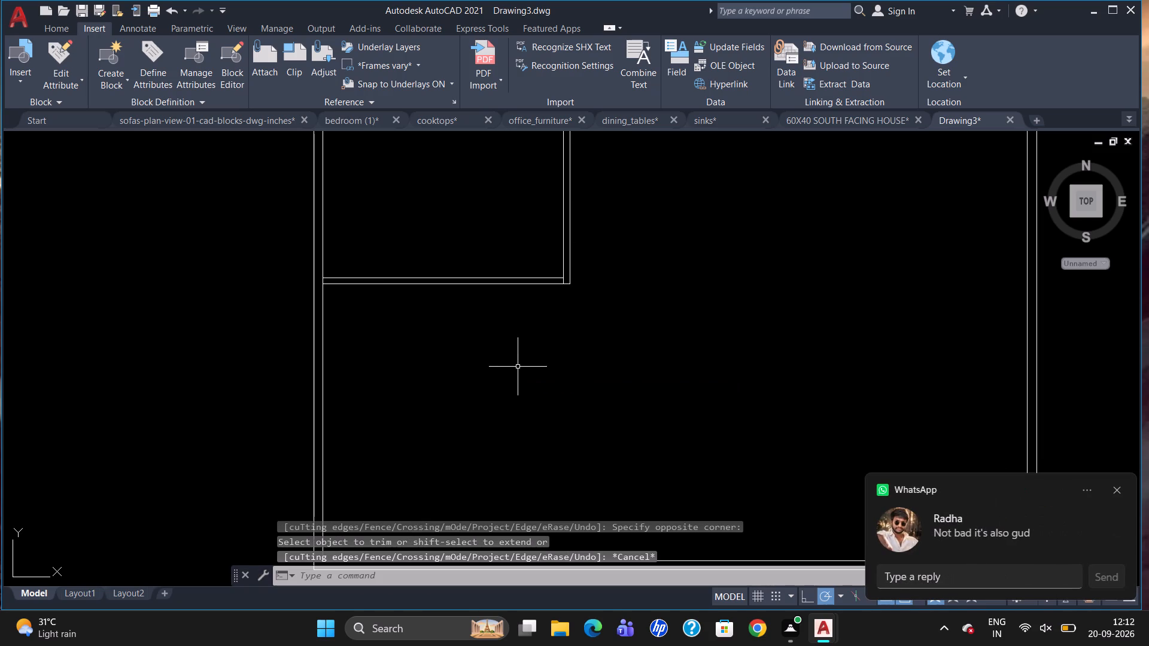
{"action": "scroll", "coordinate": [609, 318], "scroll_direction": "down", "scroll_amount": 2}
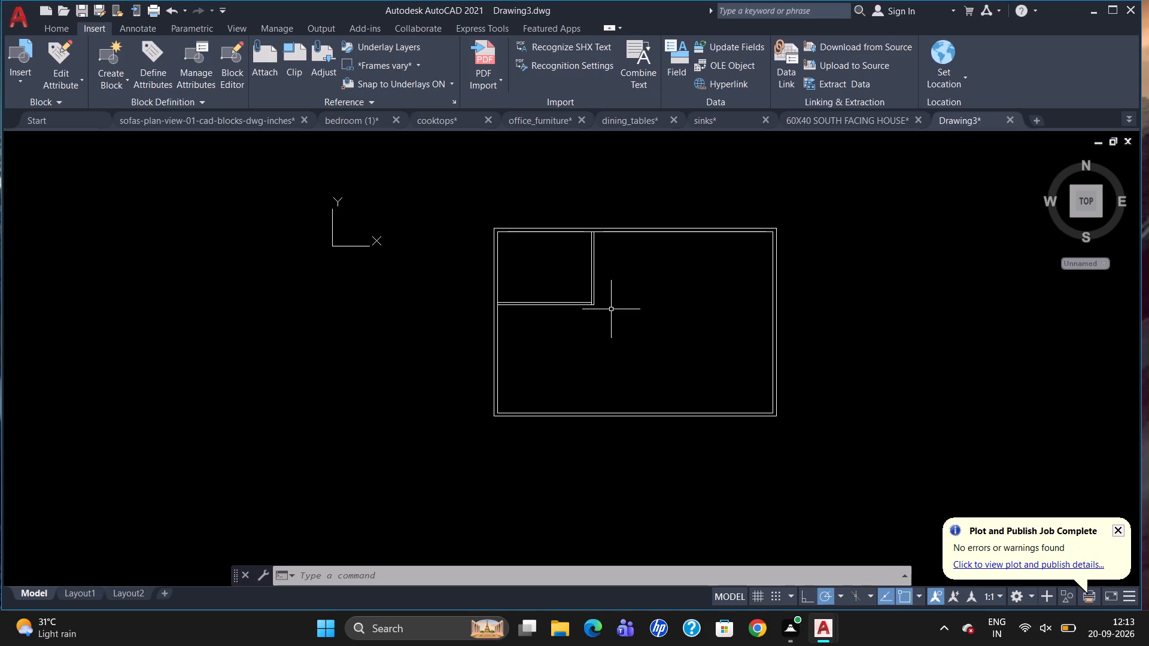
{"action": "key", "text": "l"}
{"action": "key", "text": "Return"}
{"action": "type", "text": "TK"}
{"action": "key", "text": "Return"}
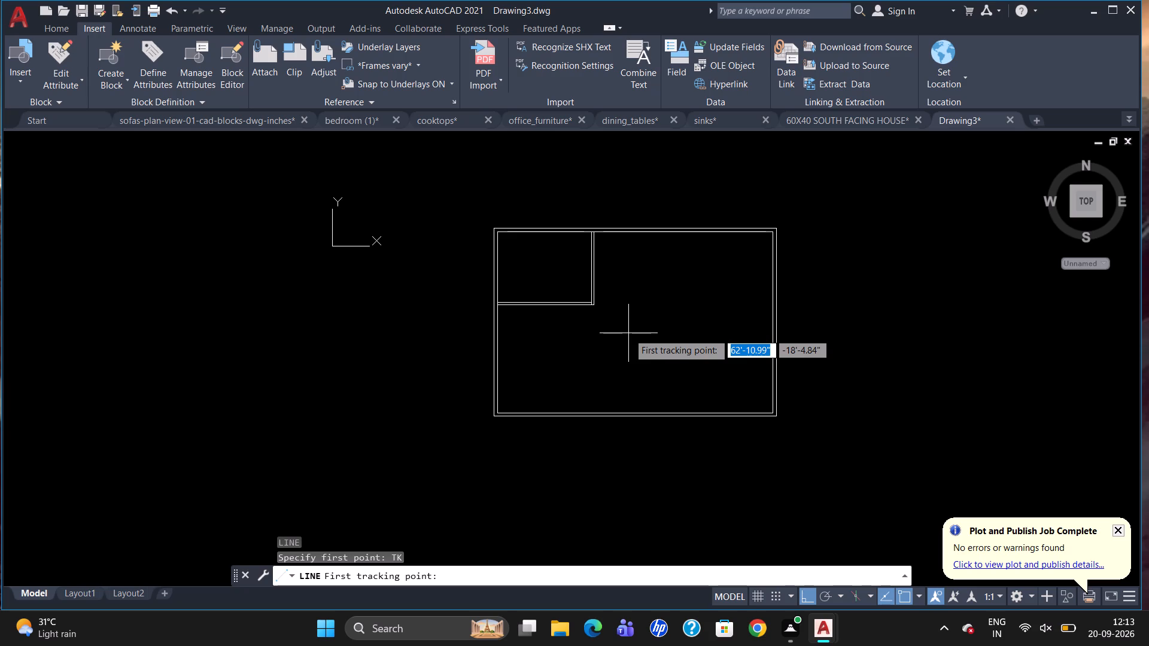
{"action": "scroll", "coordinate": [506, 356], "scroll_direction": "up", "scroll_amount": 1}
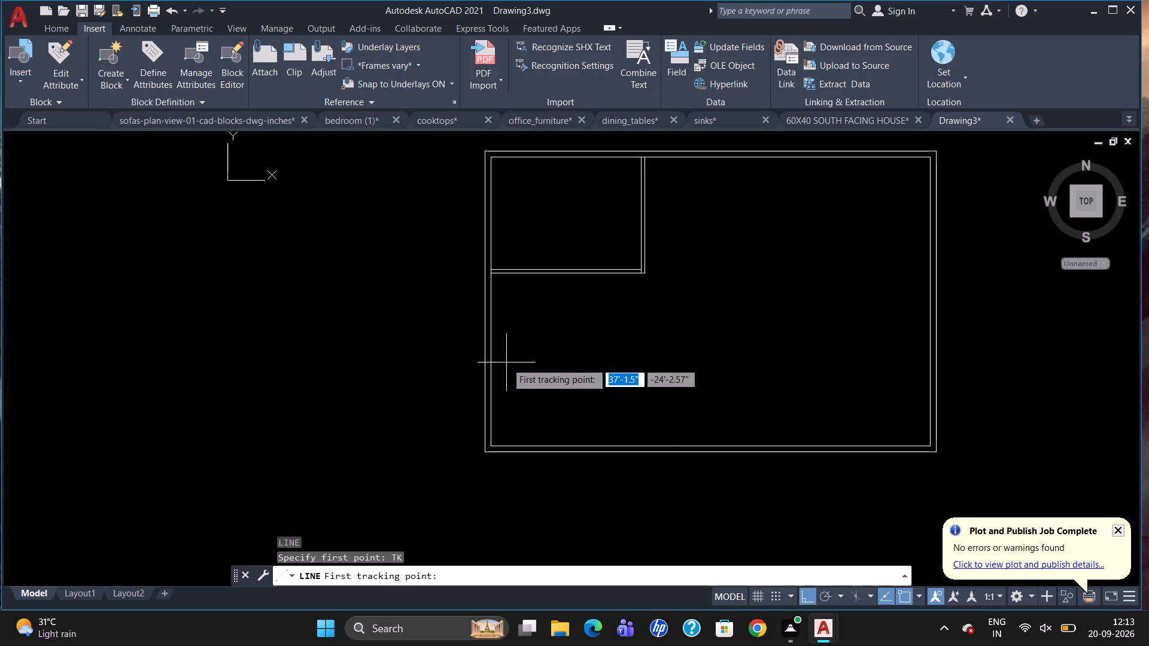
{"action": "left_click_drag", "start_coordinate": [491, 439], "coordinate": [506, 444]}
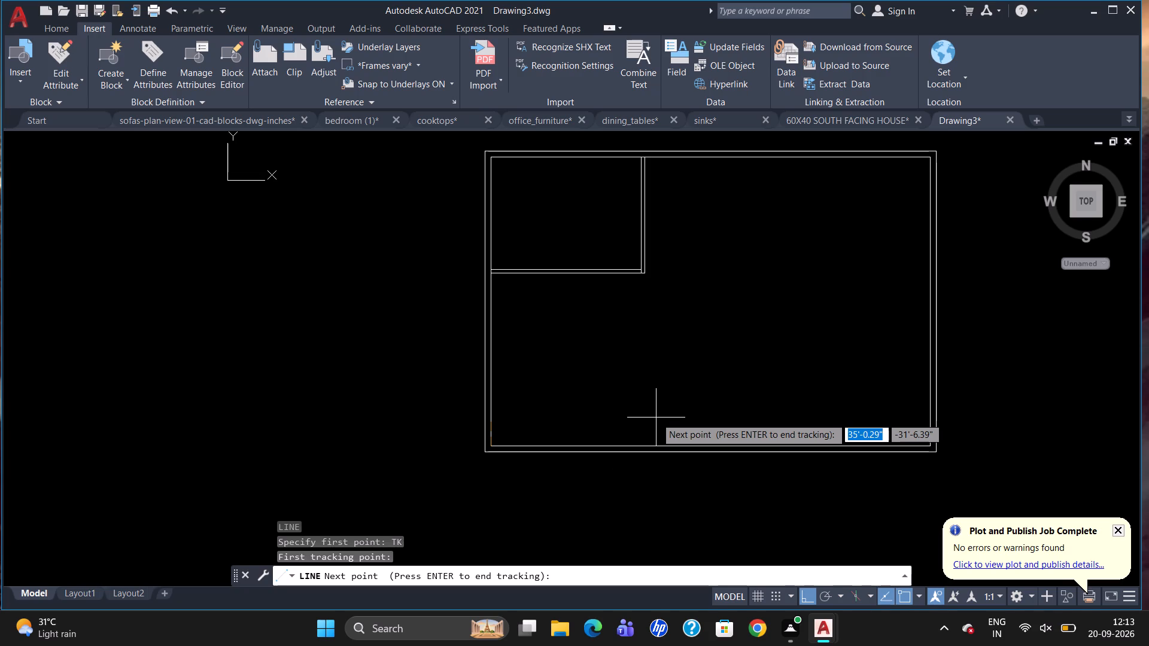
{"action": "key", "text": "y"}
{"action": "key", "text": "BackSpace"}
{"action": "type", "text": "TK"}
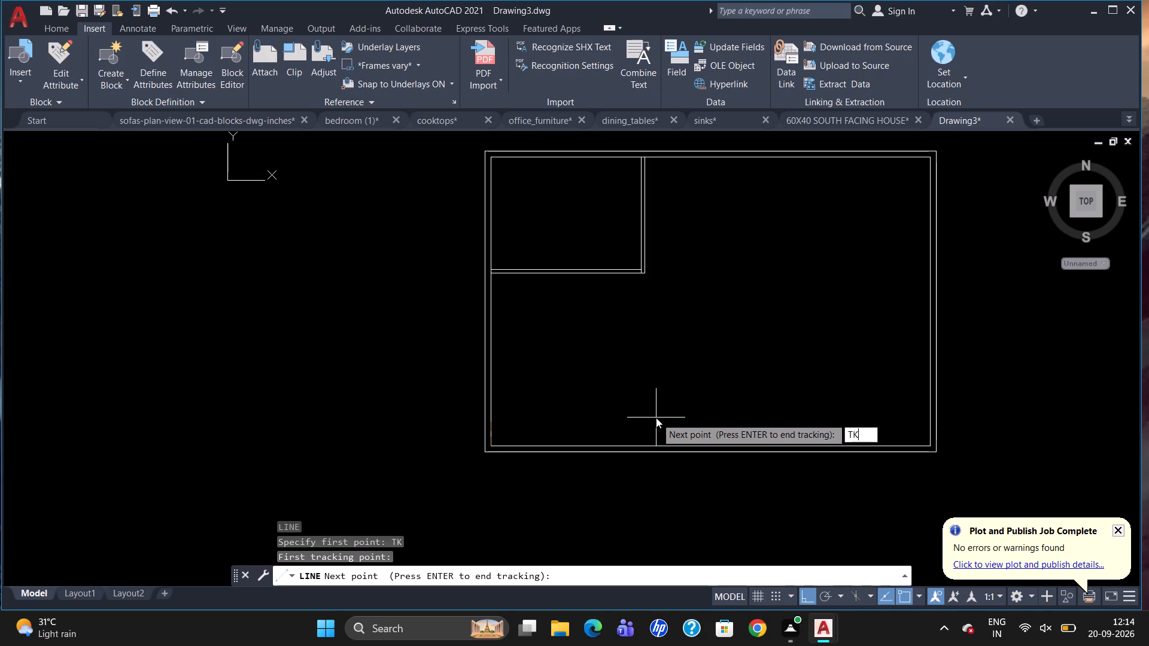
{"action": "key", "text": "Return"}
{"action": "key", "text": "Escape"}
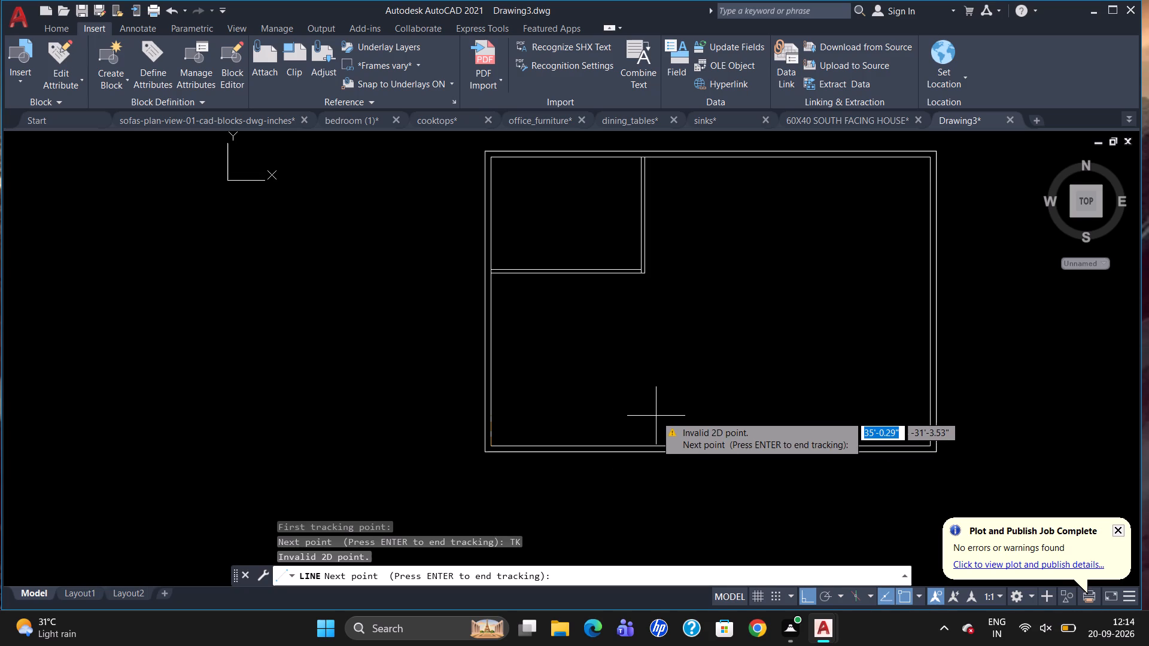
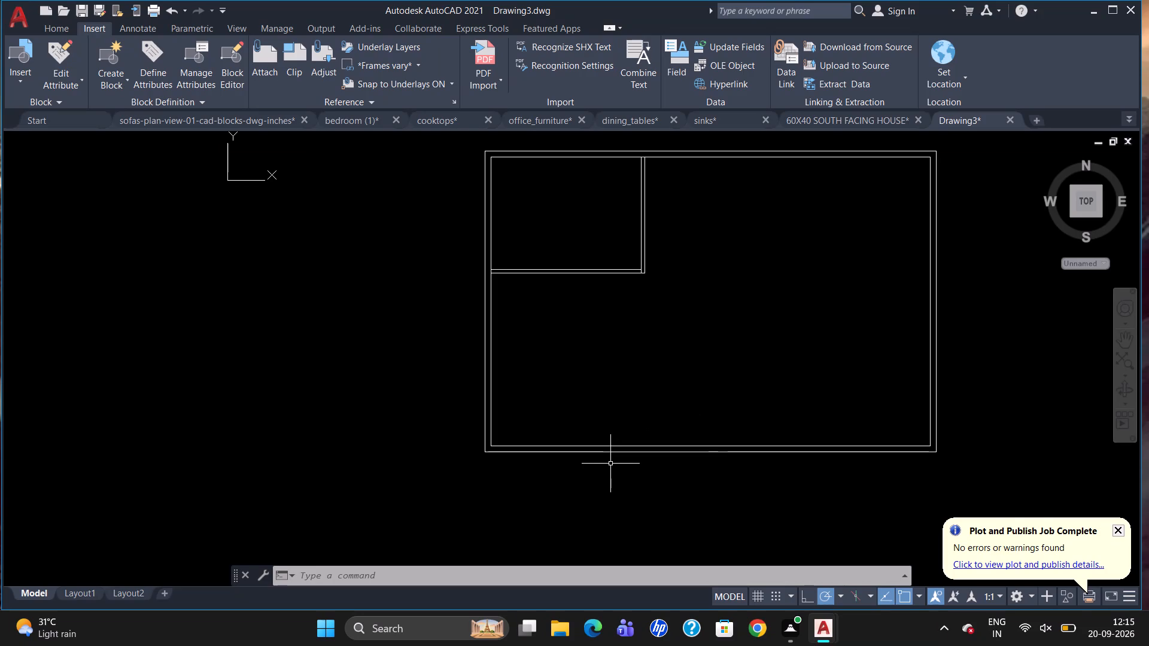
Draw a 12' by 12' room outline in the plan's lower-left inner corner, starting 12' along the bottom inner wall line.
{"action": "key", "text": "l"}
{"action": "key", "text": "Return"}
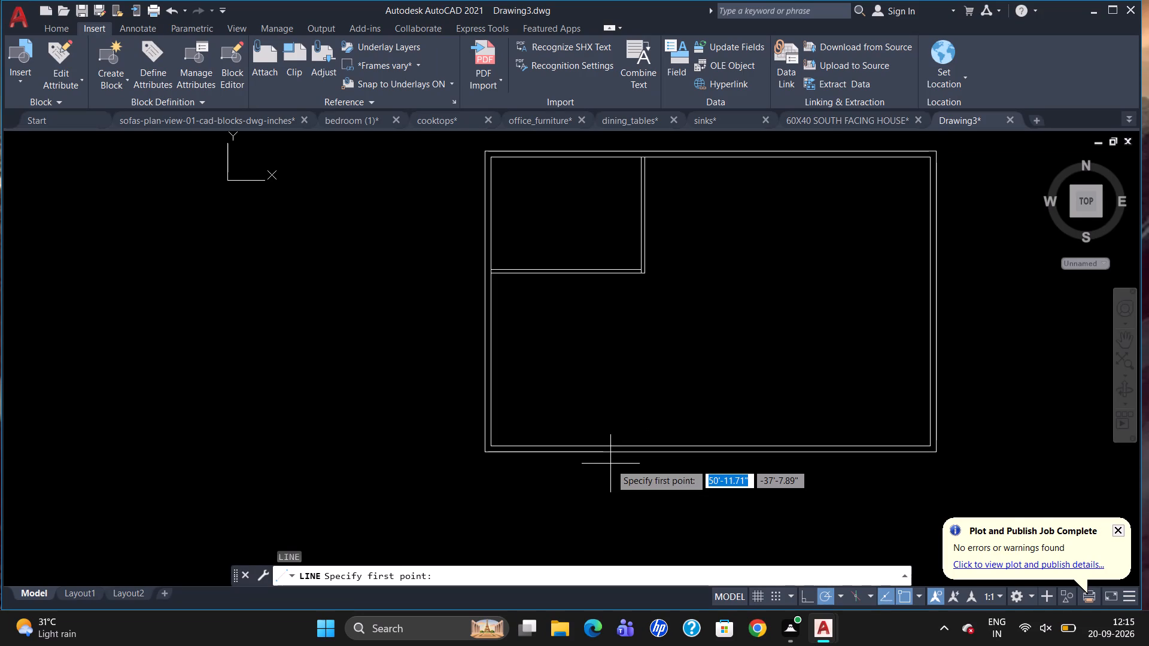
{"action": "type", "text": "TK"}
{"action": "key", "text": "Return"}
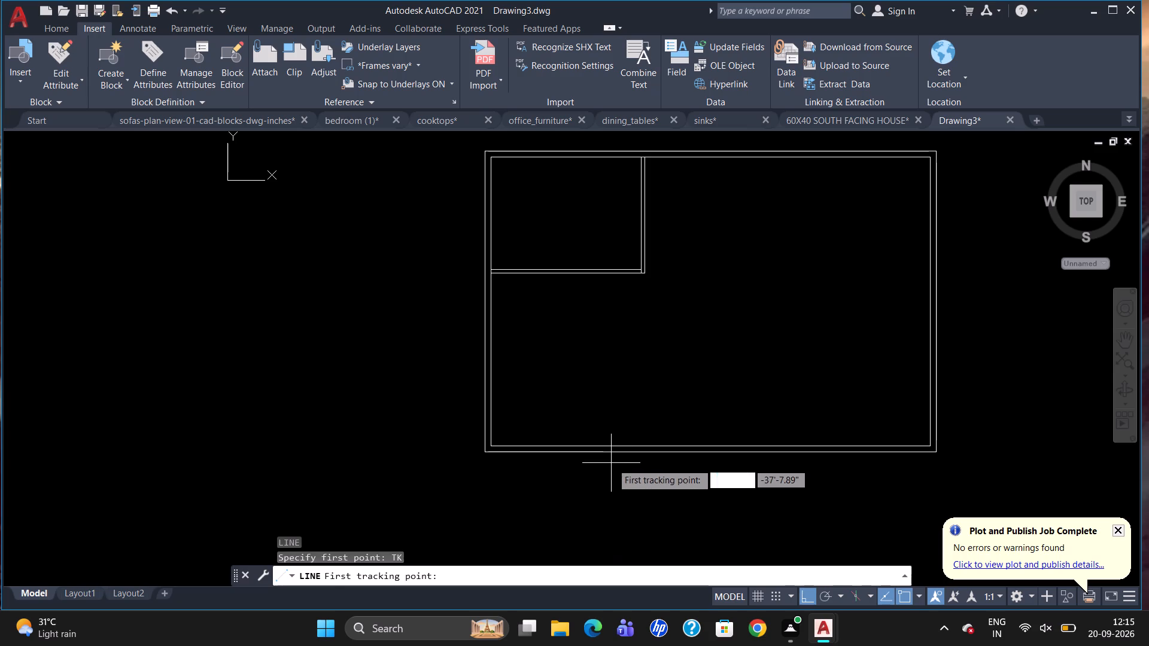
{"action": "left_click", "coordinate": [496, 450]}
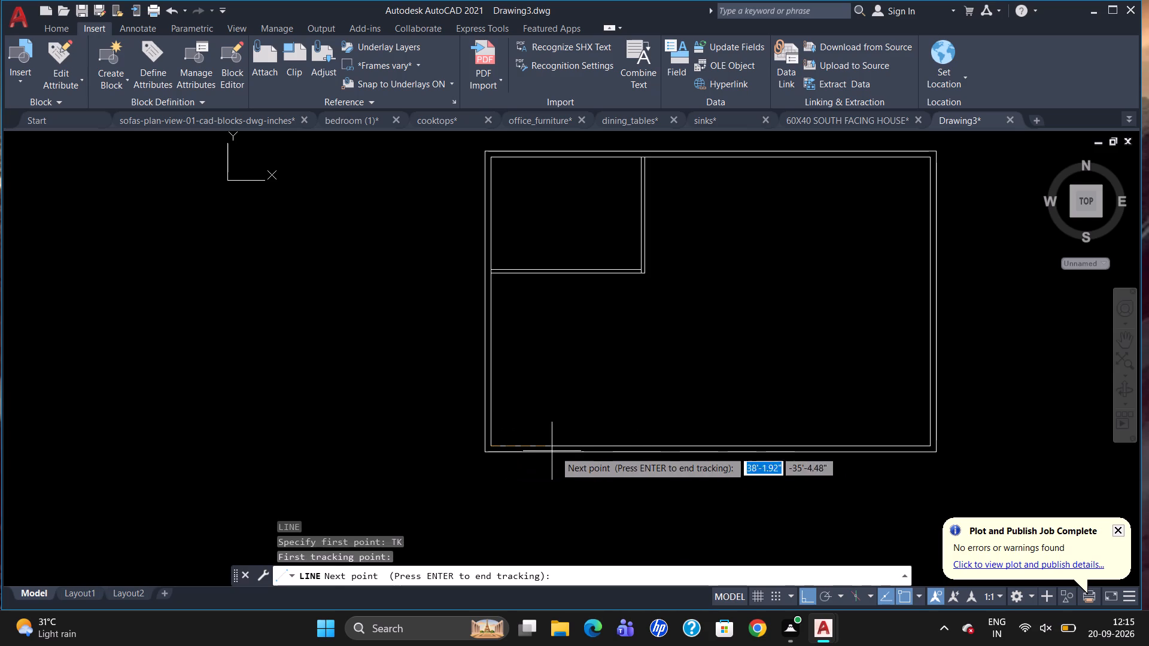
{"action": "type", "text": "12"}
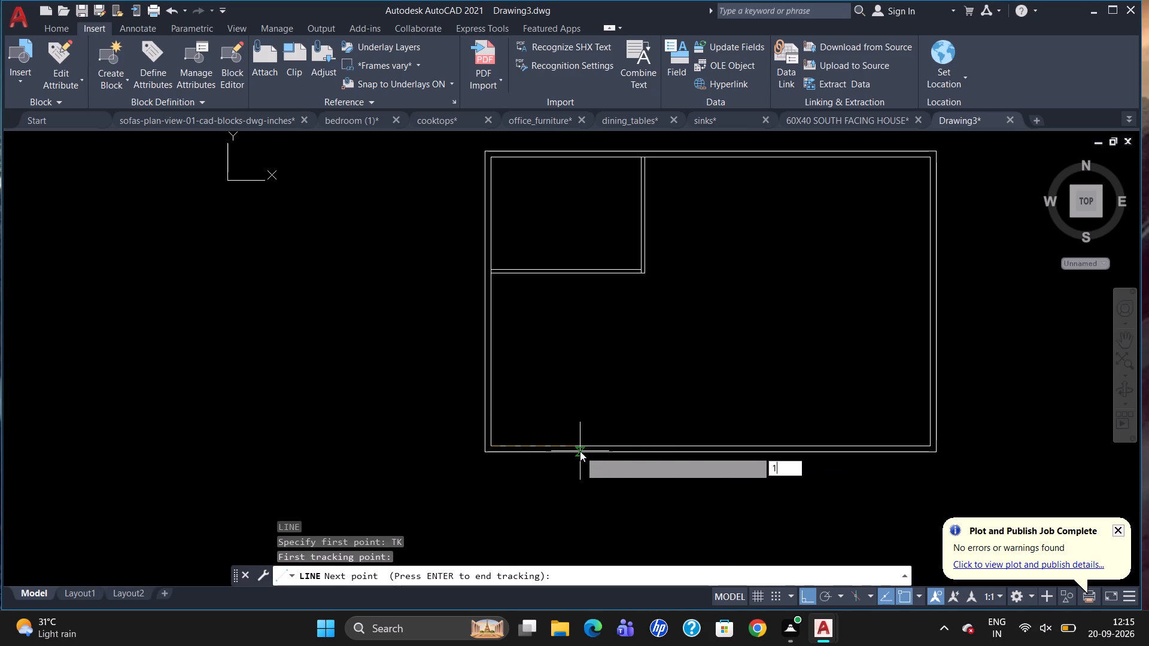
{"action": "key", "text": "apostrophe"}
{"action": "key", "text": "Return"}
{"action": "key", "text": "Return"}
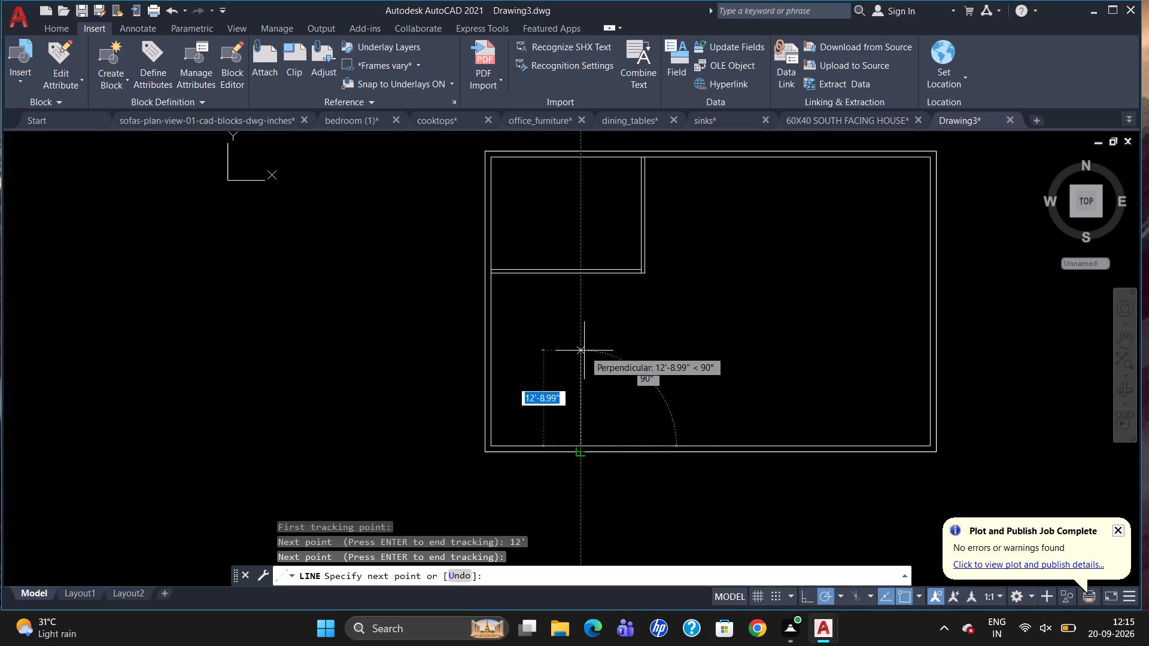
{"action": "type", "text": "12'"}
{"action": "key", "text": "Return"}
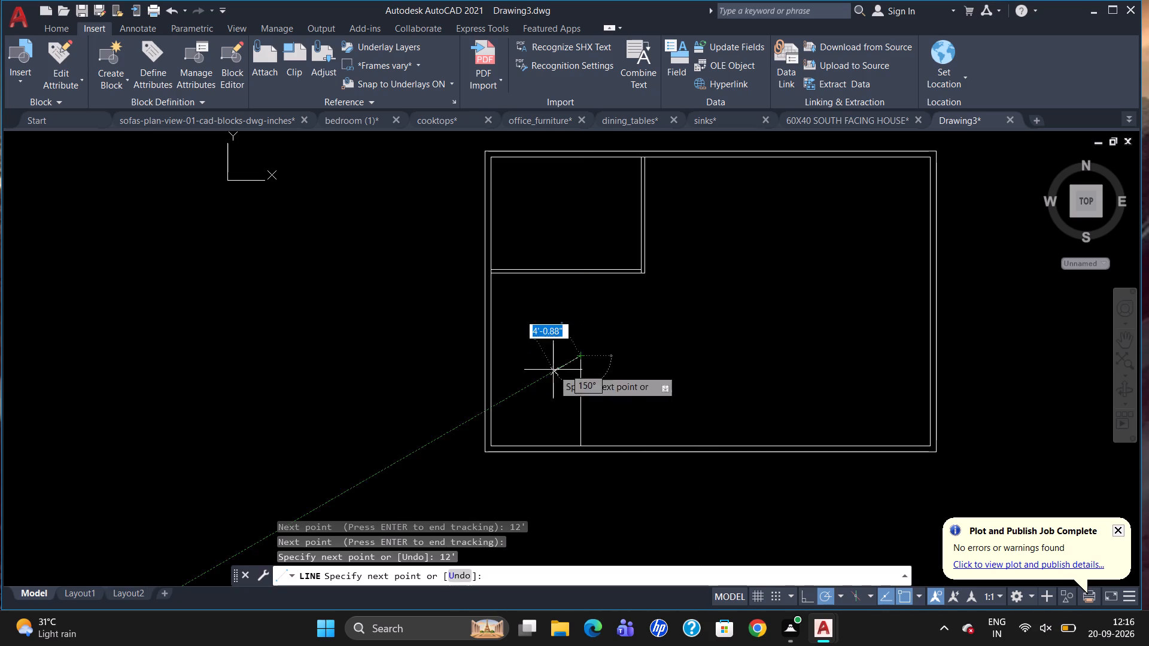
{"action": "left_click", "coordinate": [489, 352]}
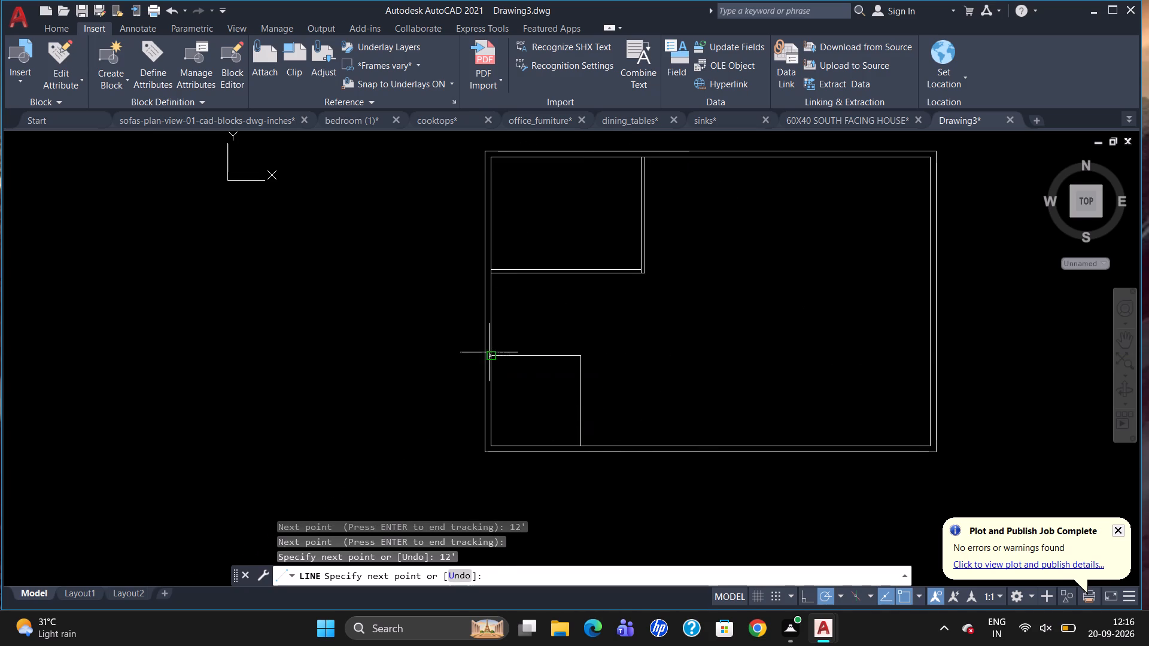
{"action": "key", "text": "Escape"}
Offset the lower-left room's top and right lines 6" outward to give its partitions their thickness.
{"action": "key", "text": "o"}
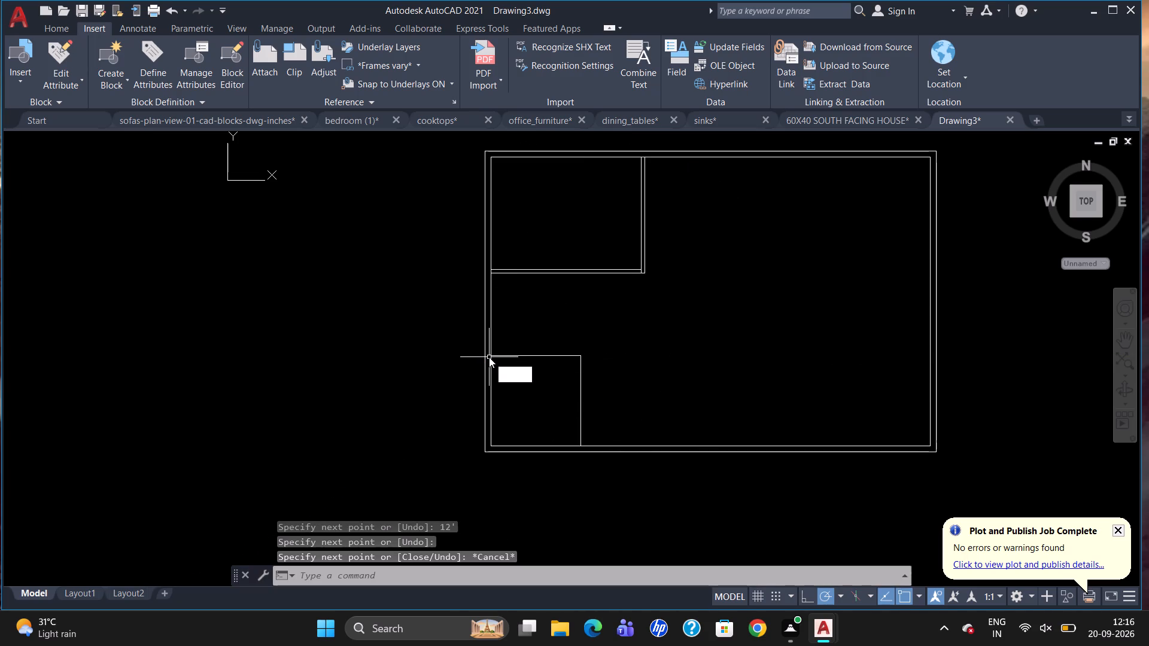
{"action": "key", "text": "Return"}
{"action": "key", "text": "6"}
{"action": "key", "text": "Return"}
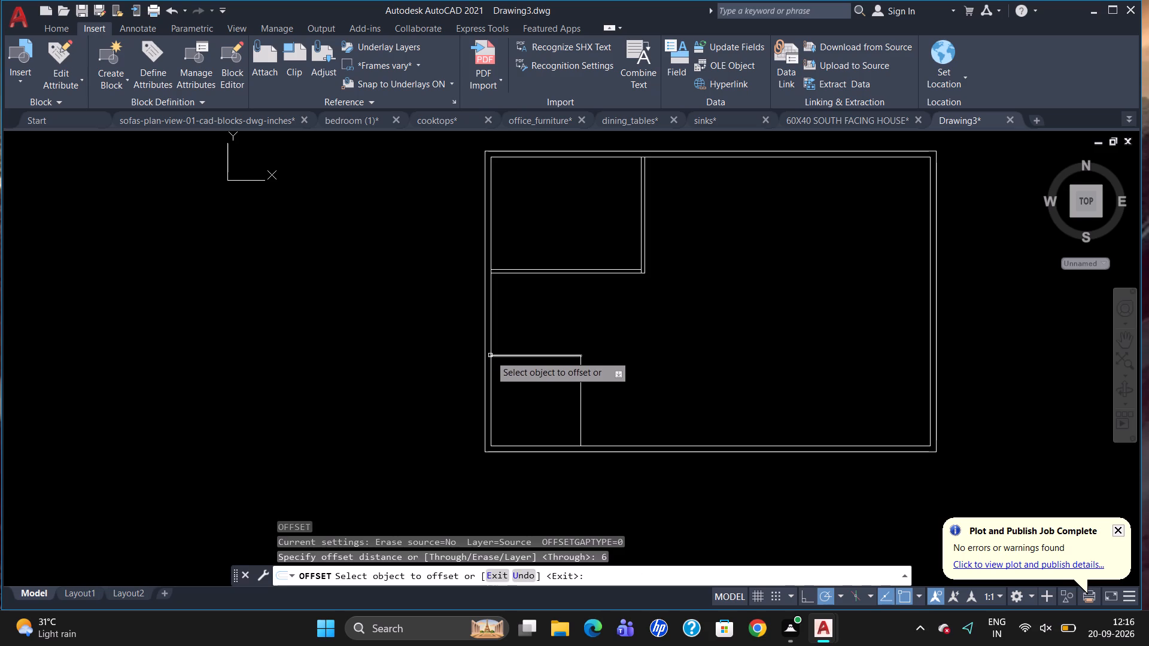
{"action": "left_click", "coordinate": [505, 354]}
{"action": "left_click_drag", "start_coordinate": [515, 336], "coordinate": [522, 346]}
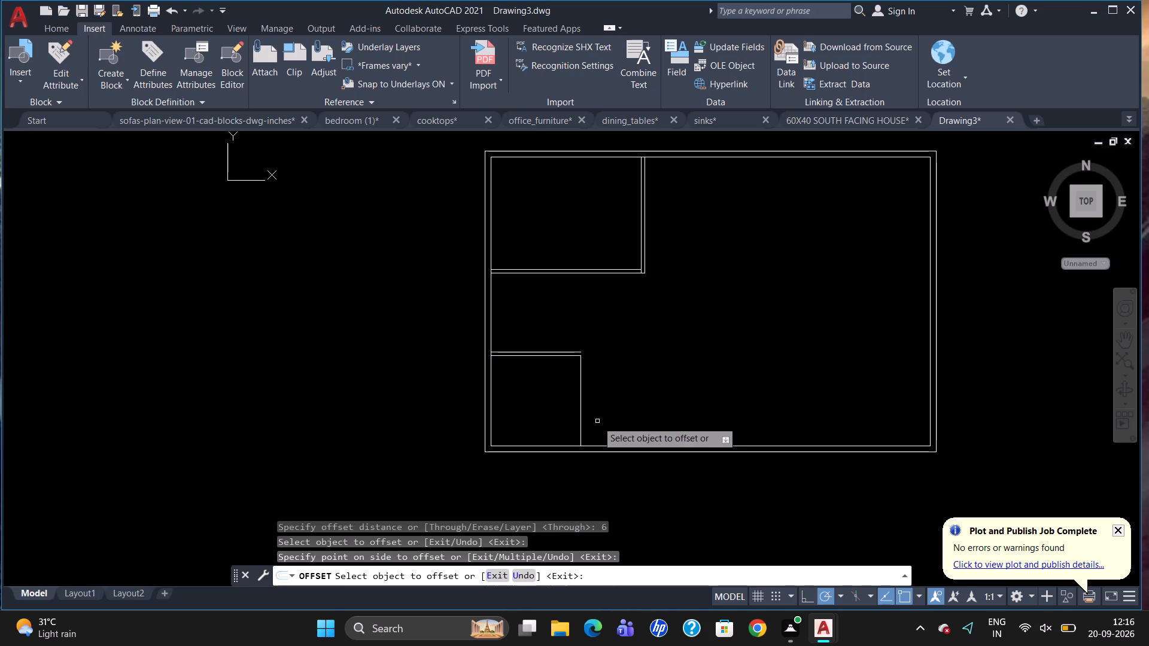
{"action": "left_click_drag", "start_coordinate": [581, 422], "coordinate": [589, 423]}
{"action": "left_click", "coordinate": [594, 422]}
{"action": "scroll", "coordinate": [611, 324], "scroll_direction": "up", "scroll_amount": 1}
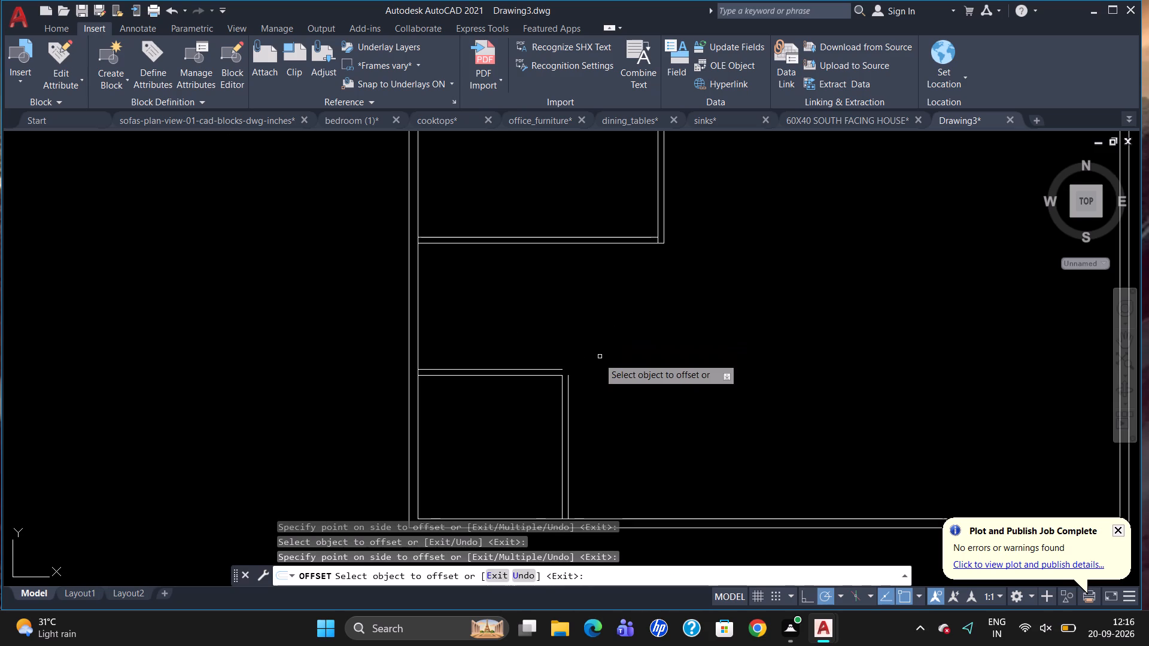
{"action": "key", "text": "Escape"}
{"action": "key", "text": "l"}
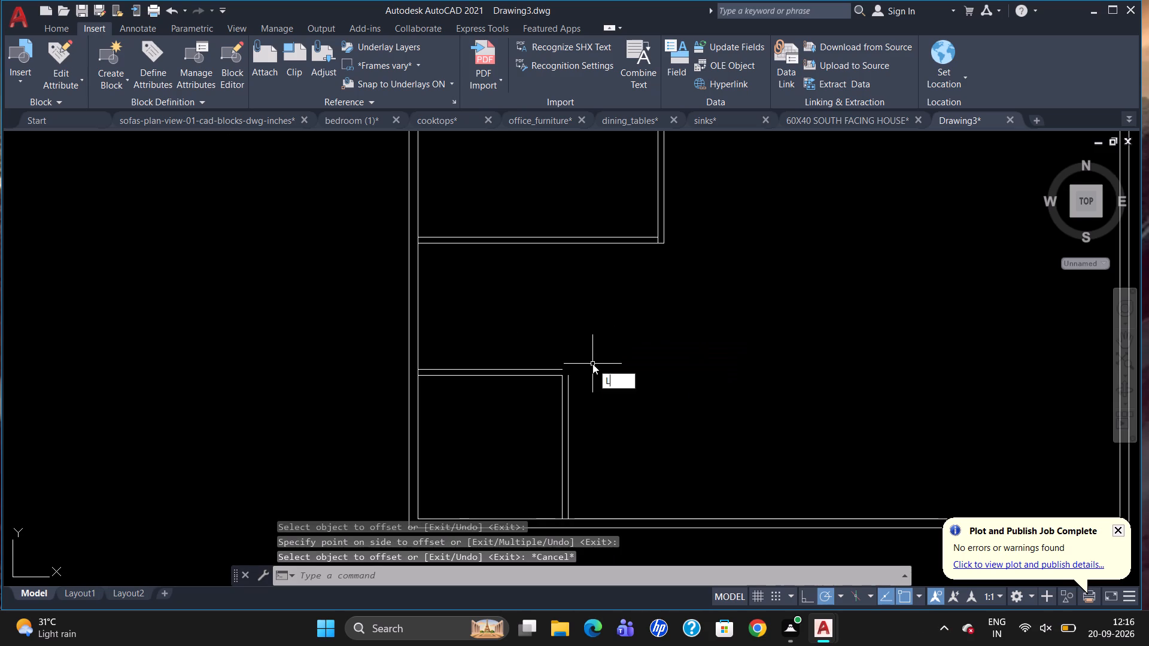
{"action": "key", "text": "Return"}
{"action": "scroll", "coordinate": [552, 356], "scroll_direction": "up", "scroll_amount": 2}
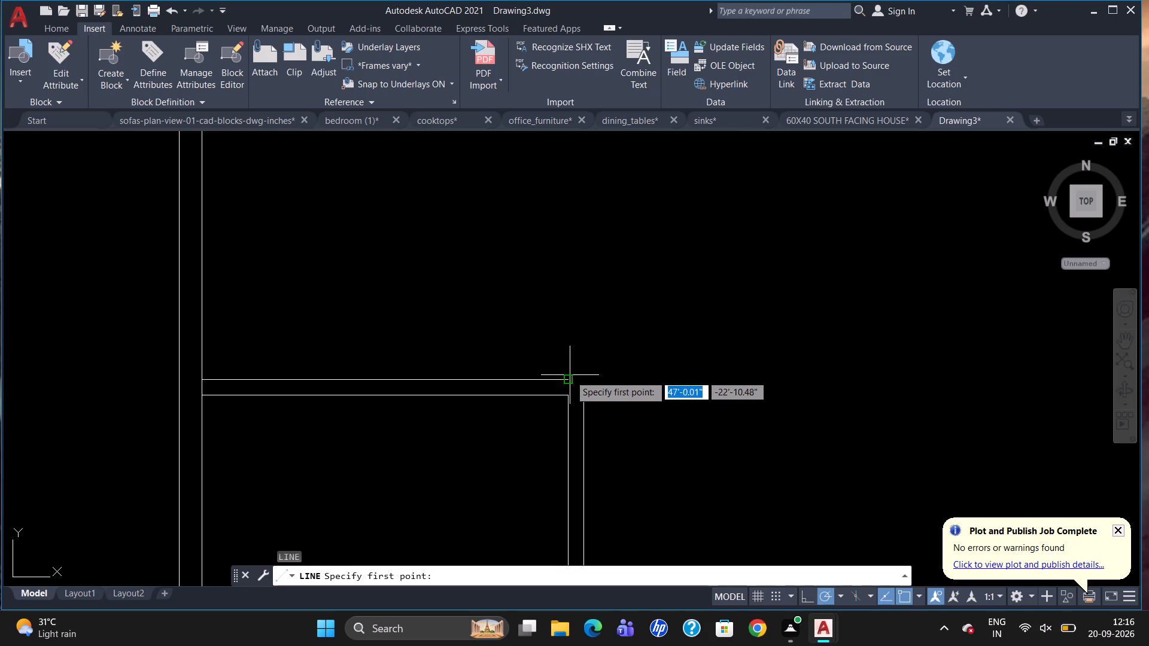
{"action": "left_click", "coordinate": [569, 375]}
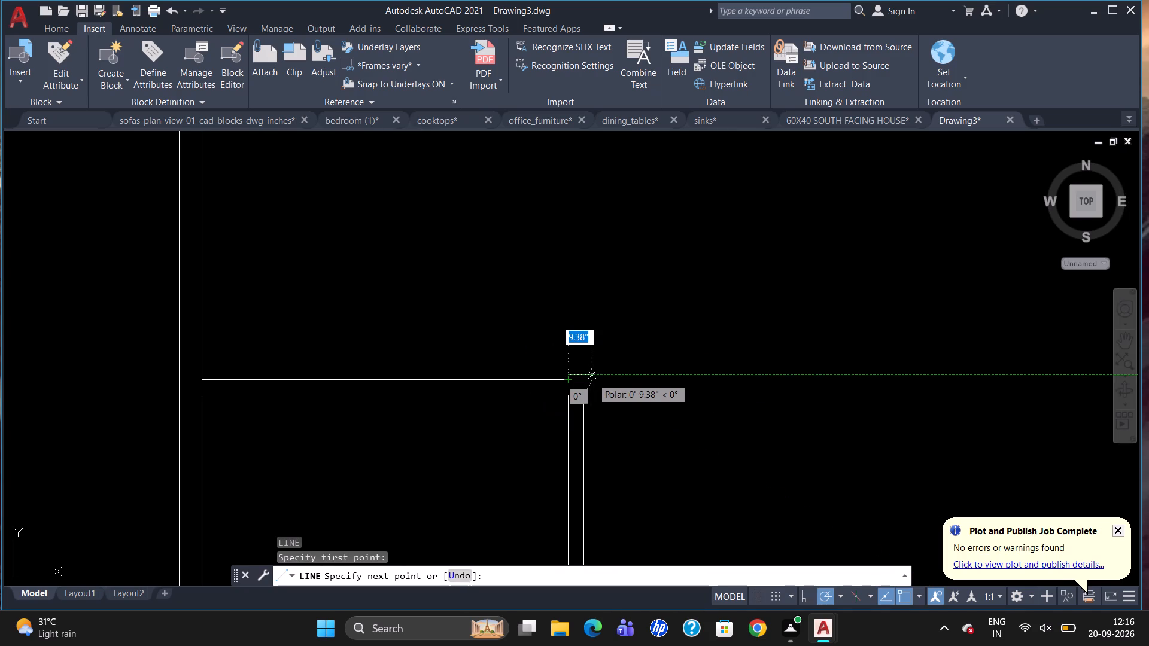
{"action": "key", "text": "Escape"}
Draw a short horizontal line continuing the lower-left room's outer top line past its outer vertical partition line.
{"action": "scroll", "coordinate": [592, 386], "scroll_direction": "up", "scroll_amount": 1}
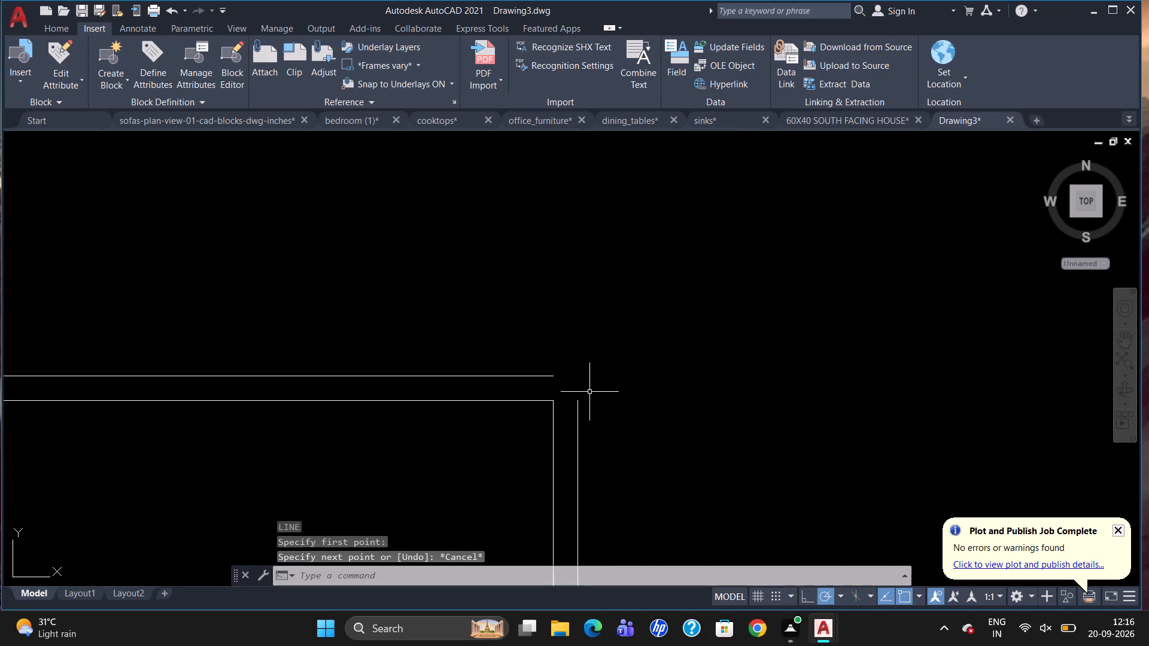
{"action": "key", "text": "l"}
{"action": "key", "text": "Return"}
{"action": "left_click_drag", "start_coordinate": [557, 374], "coordinate": [576, 375]}
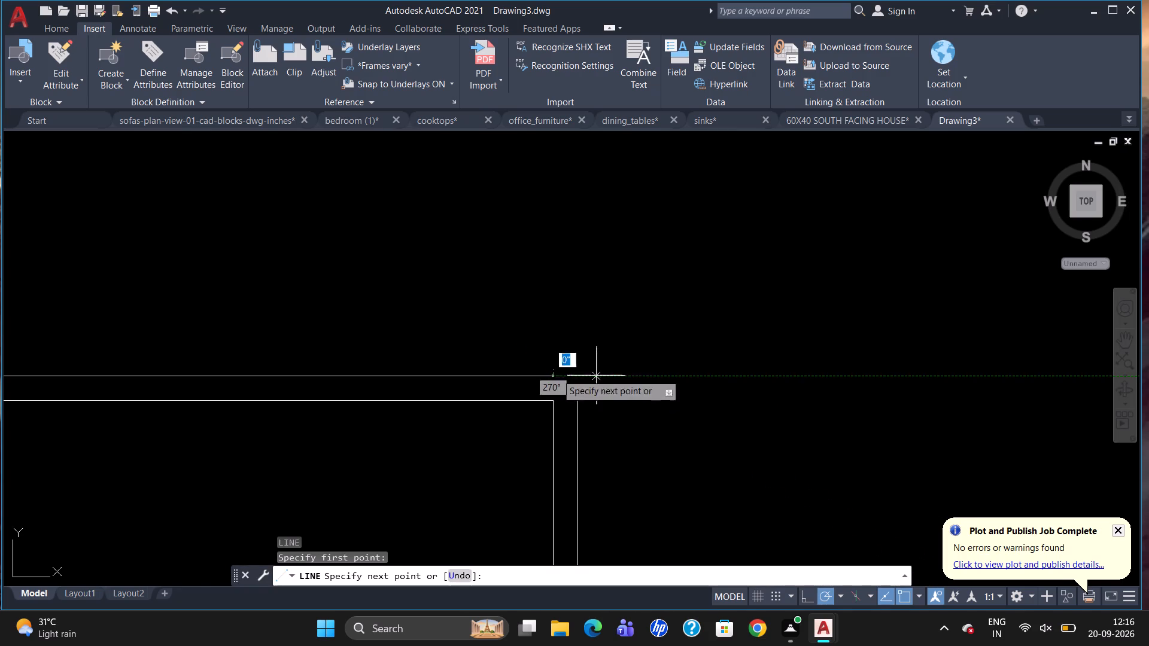
{"action": "left_click", "coordinate": [625, 377]}
{"action": "key", "text": "Escape"}
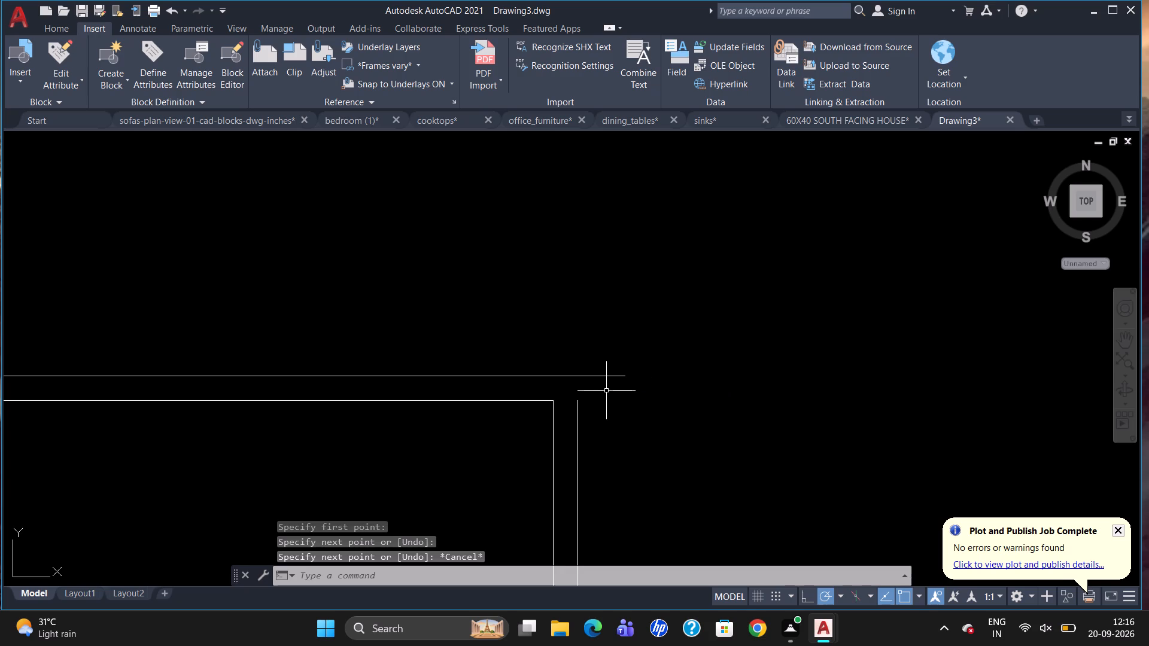
Extend the lower-left room's outer vertical partition line up to the short horizontal line.
{"action": "key", "text": "e"}
{"action": "key", "text": "x"}
{"action": "key", "text": "Return"}
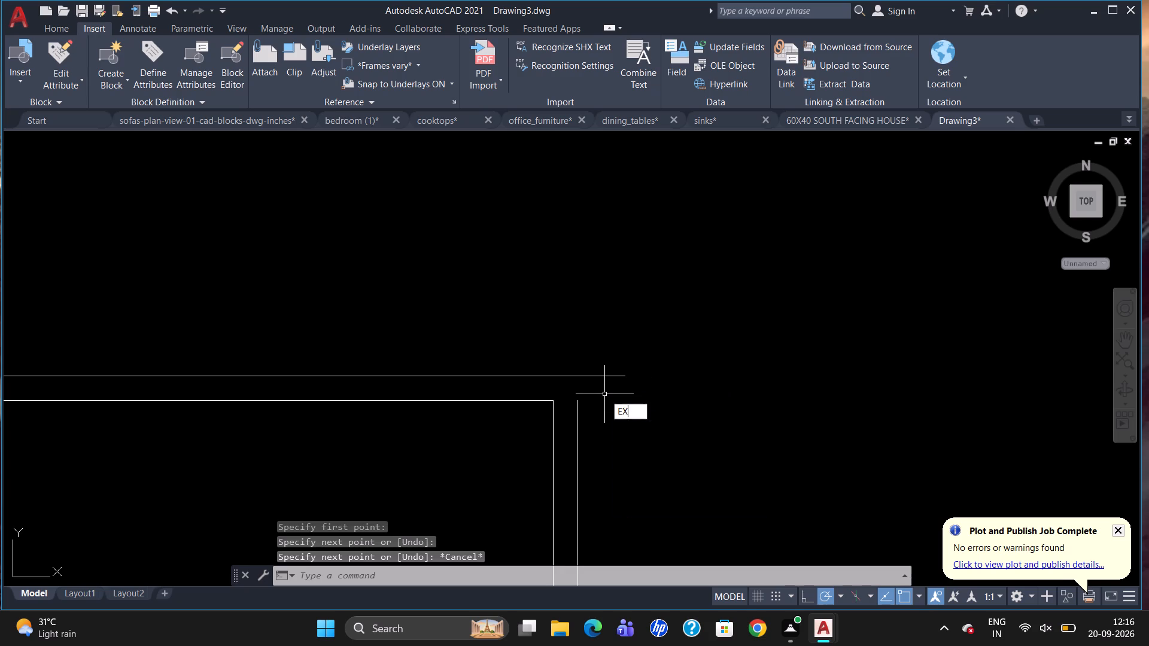
{"action": "left_click", "coordinate": [600, 376]}
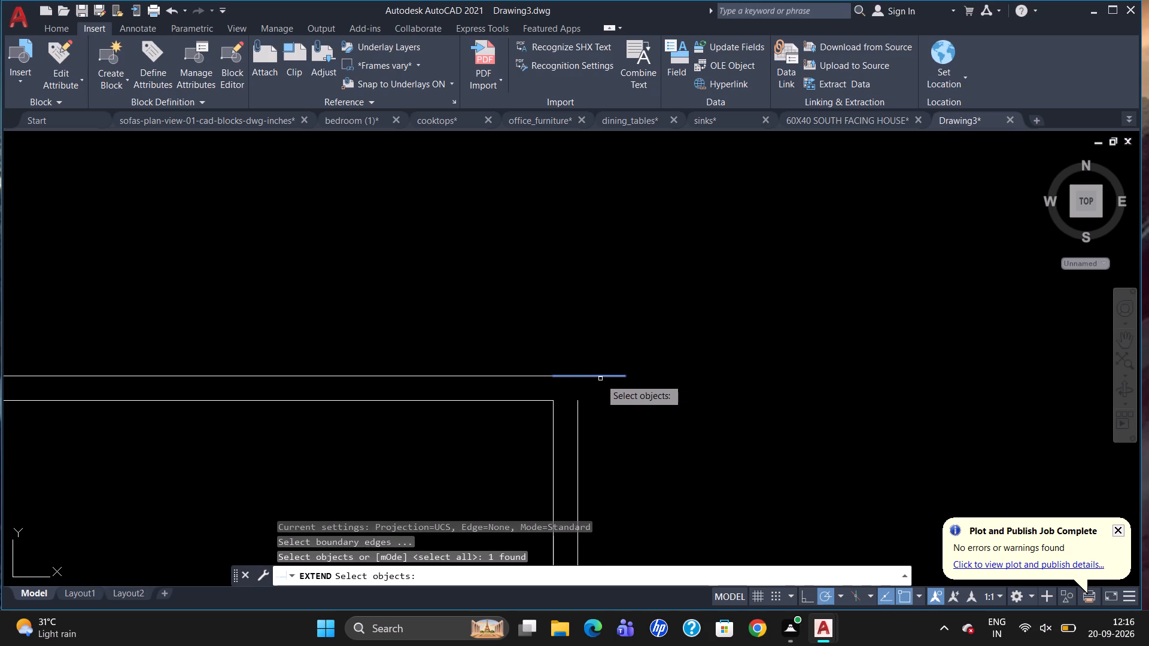
{"action": "key", "text": "Return"}
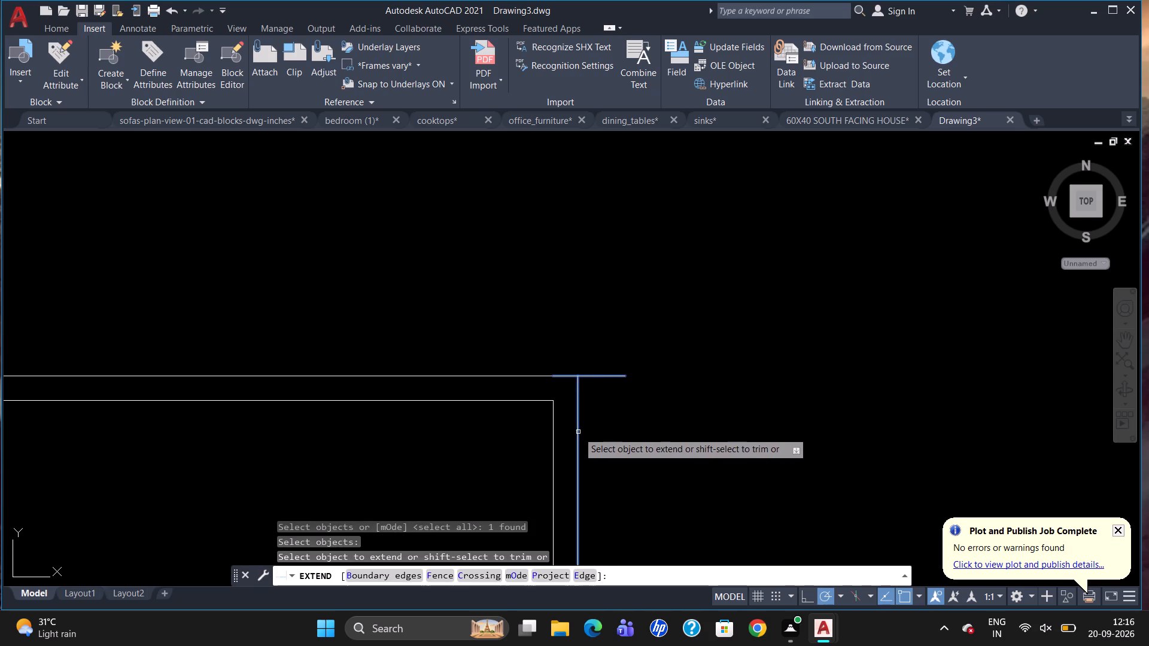
{"action": "left_click", "coordinate": [579, 429]}
{"action": "key", "text": "Escape"}
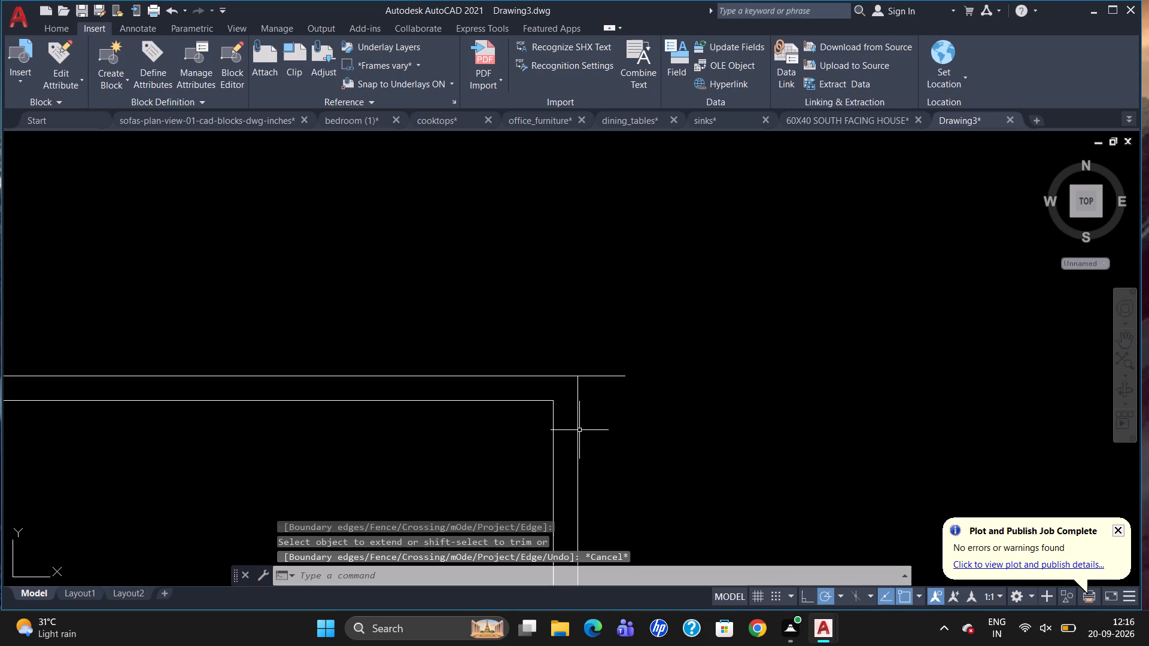
Trim the horizontal line's overhang beyond the outer vertical partition line to close the lower-left room's outer corner.
{"action": "type", "text": "TR"}
{"action": "key", "text": "Return"}
{"action": "key", "text": "Return"}
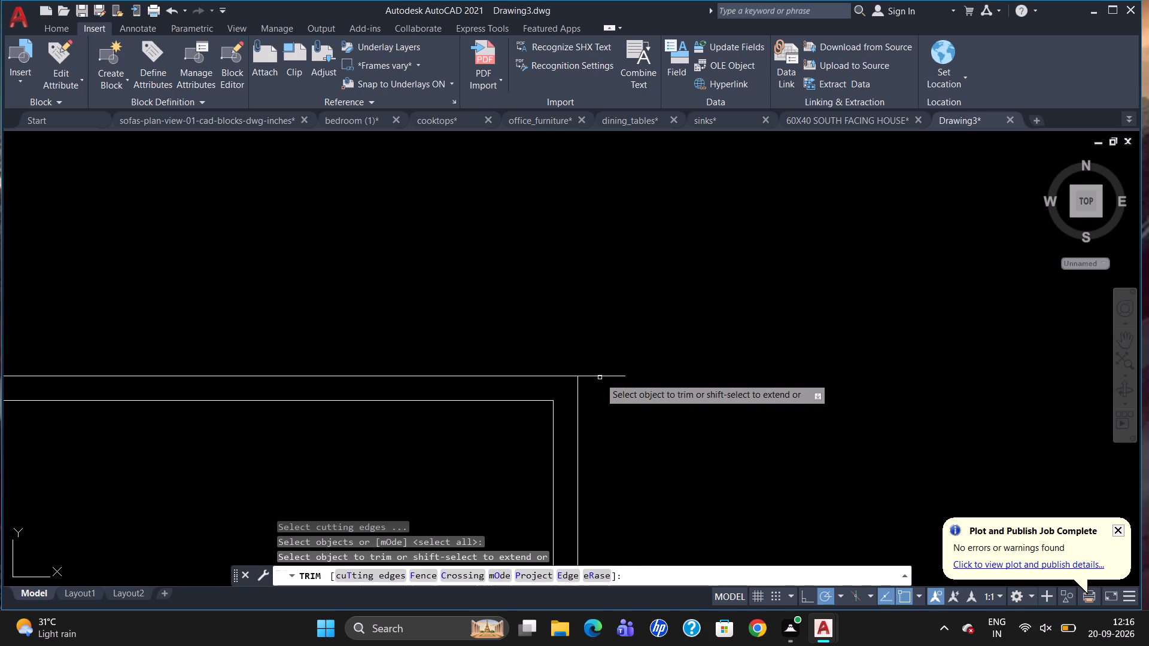
{"action": "left_click", "coordinate": [601, 376]}
{"action": "scroll", "coordinate": [616, 357], "scroll_direction": "down", "scroll_amount": 3}
{"action": "key", "text": "Escape"}
{"action": "scroll", "coordinate": [610, 371], "scroll_direction": "down", "scroll_amount": 1}
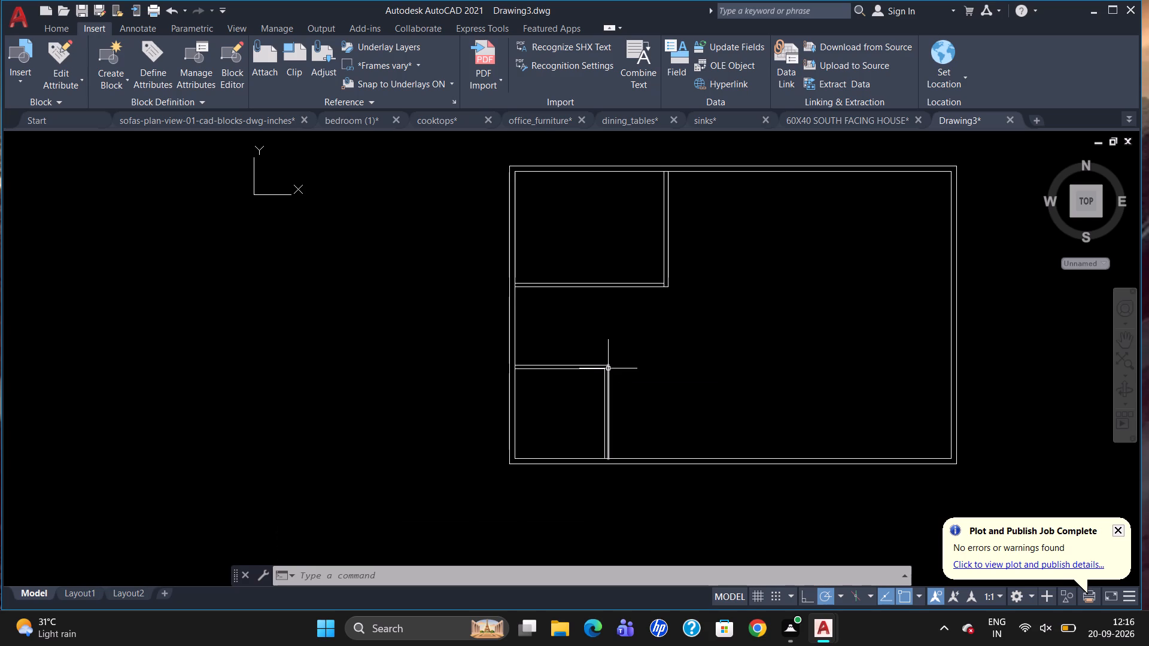
Measure the clear vertical gap between the two left rooms with a linear dimension along the inner wall, and delete the dimension.
{"action": "type", "text": "DLI"}
{"action": "key", "text": "Return"}
{"action": "left_click", "coordinate": [518, 362]}
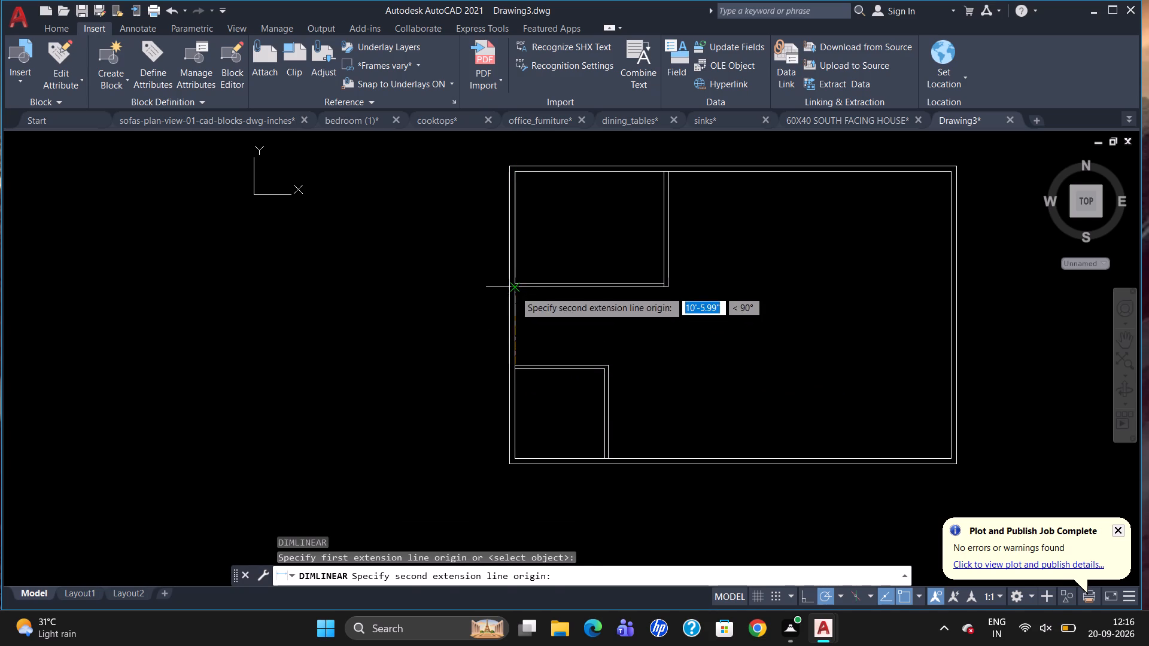
{"action": "left_click", "coordinate": [515, 291]}
{"action": "left_click", "coordinate": [545, 292]}
{"action": "scroll", "coordinate": [545, 292], "scroll_direction": "up", "scroll_amount": 2}
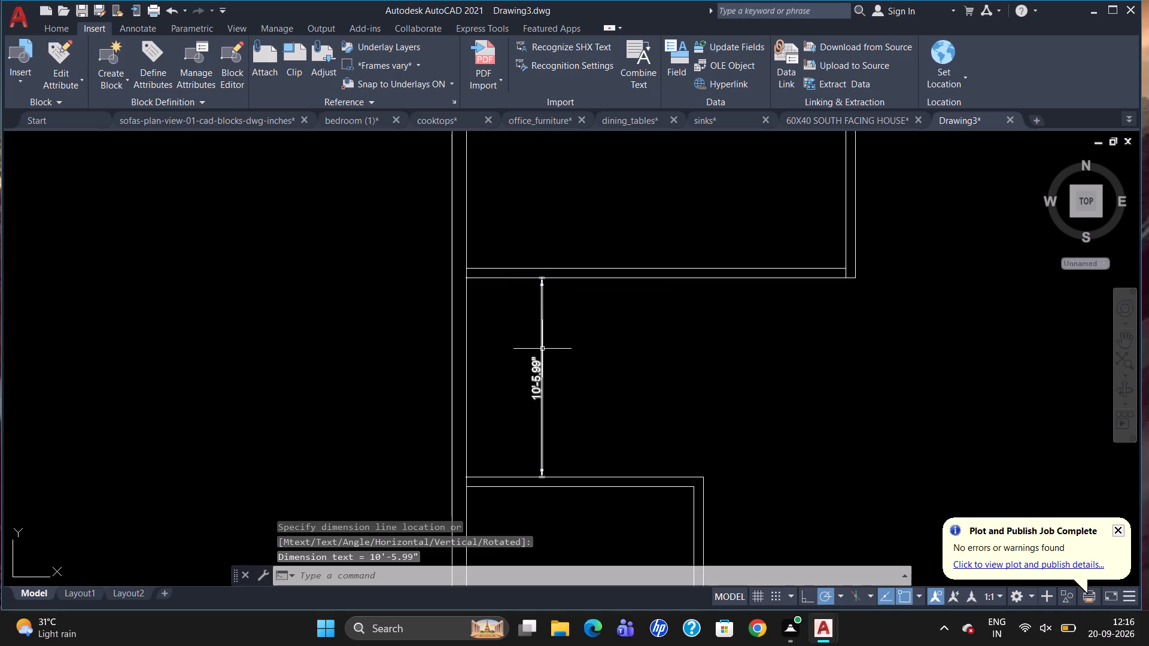
{"action": "left_click", "coordinate": [542, 349]}
{"action": "key", "text": "Delete"}
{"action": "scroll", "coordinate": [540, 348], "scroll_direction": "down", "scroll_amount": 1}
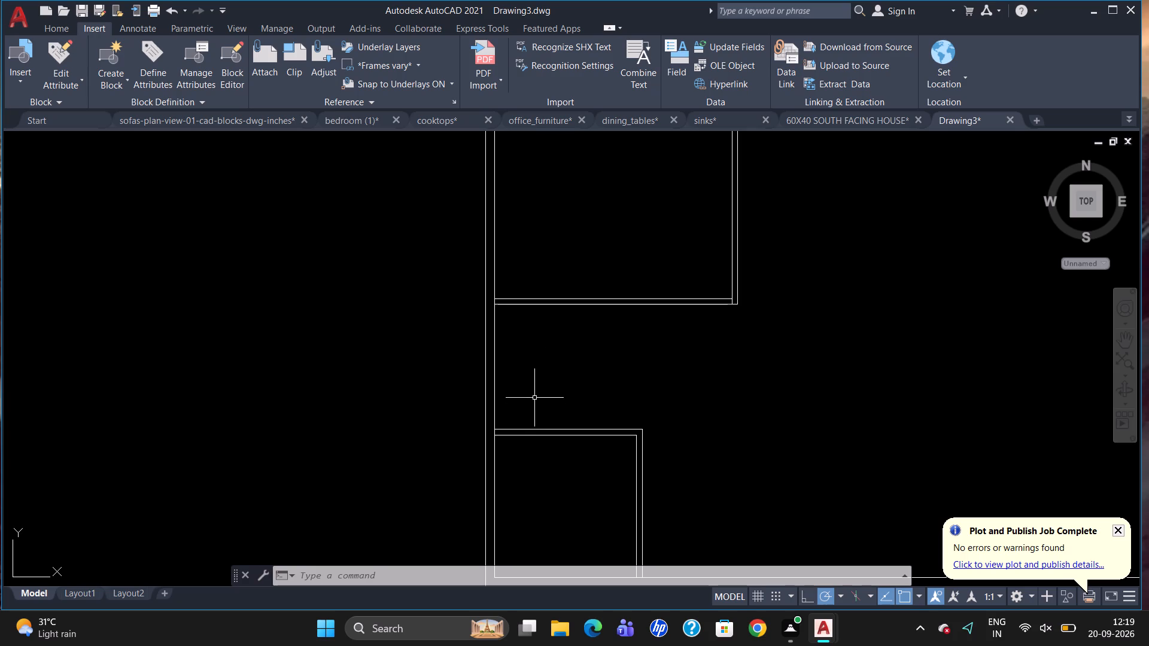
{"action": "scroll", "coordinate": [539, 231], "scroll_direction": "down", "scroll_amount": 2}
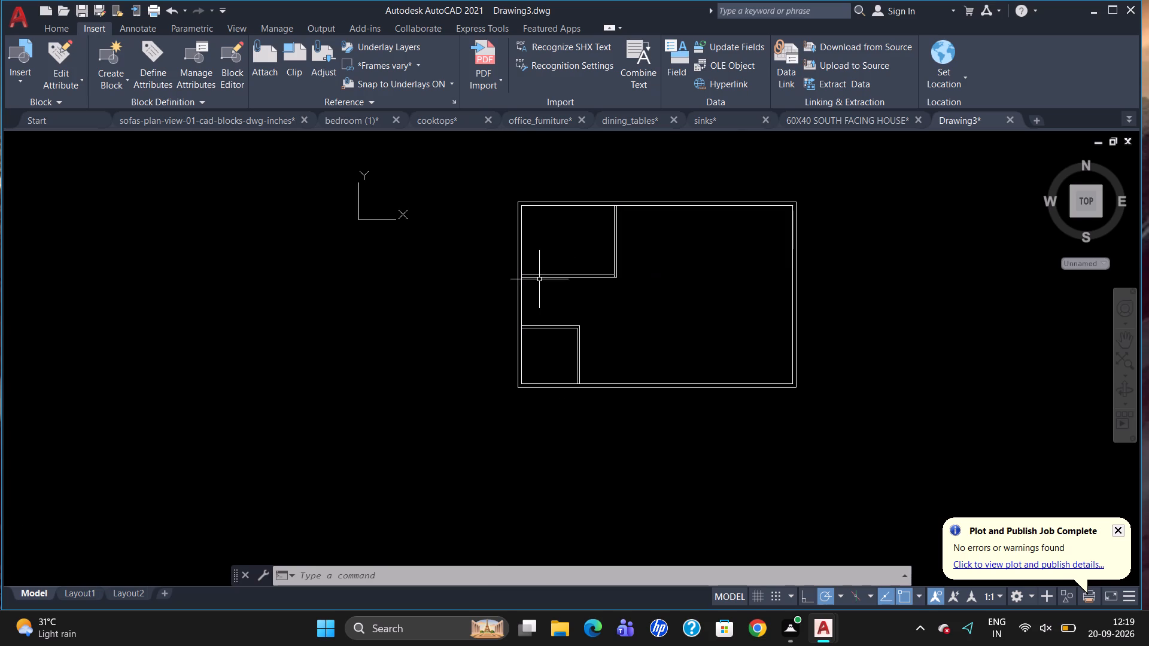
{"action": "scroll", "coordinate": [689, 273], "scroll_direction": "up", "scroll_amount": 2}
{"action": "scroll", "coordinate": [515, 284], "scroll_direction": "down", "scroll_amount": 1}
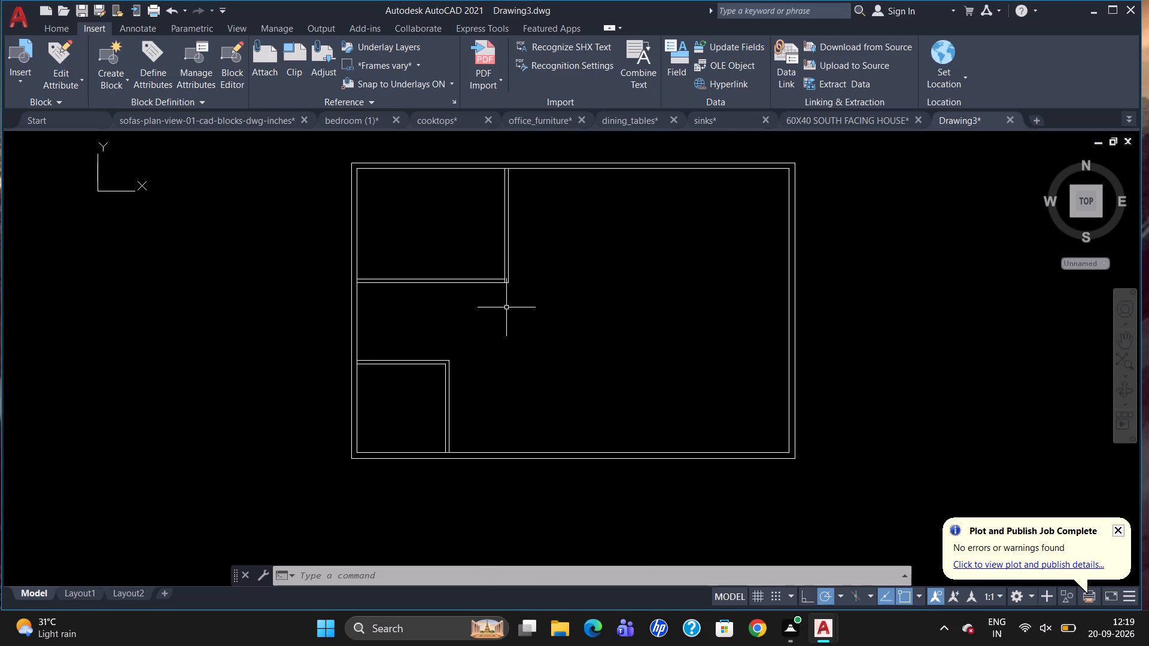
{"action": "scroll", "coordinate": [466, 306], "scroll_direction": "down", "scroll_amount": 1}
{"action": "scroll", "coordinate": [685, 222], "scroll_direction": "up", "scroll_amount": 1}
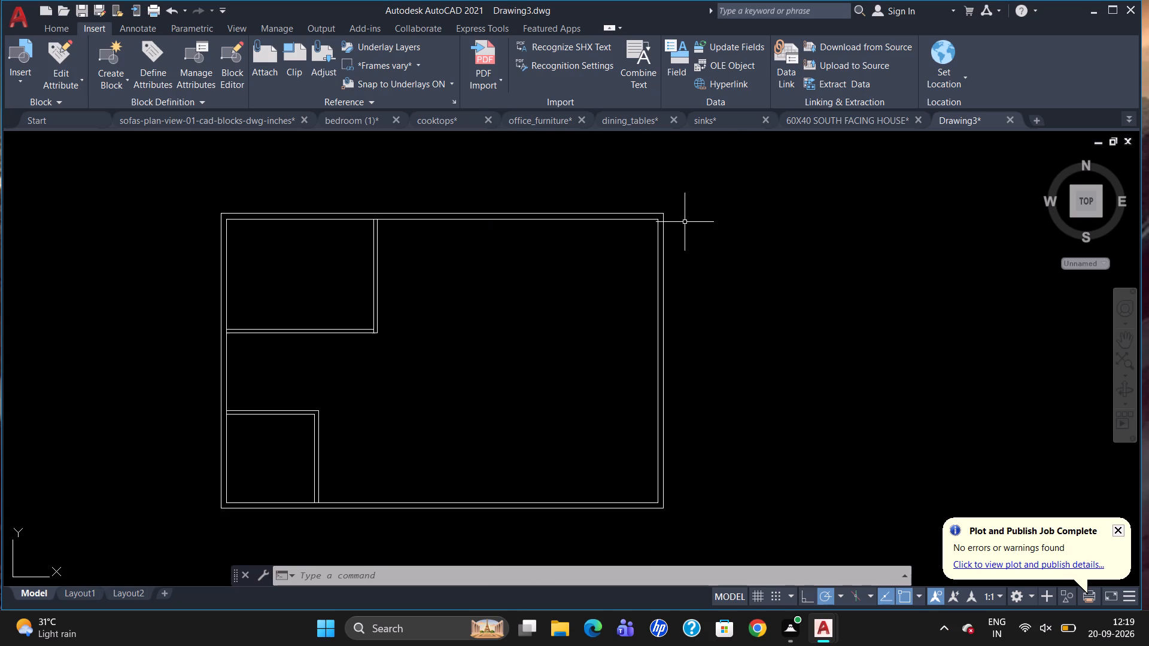
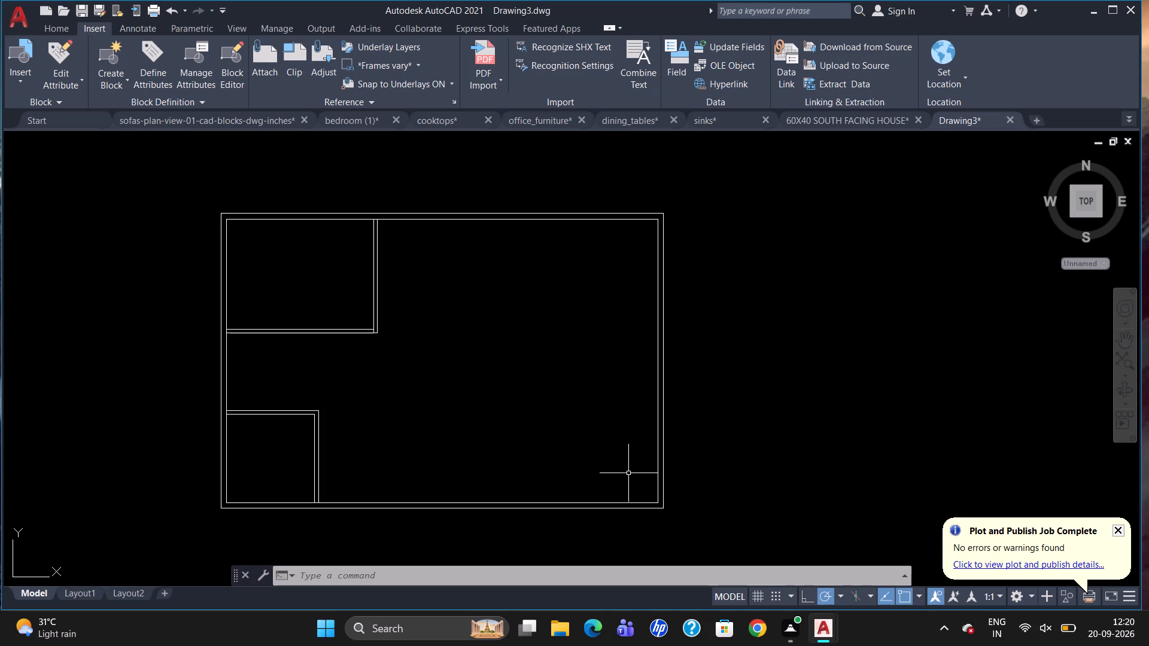
Begin a new line in the house plan, using tracking (TK) to locate its first point from a reference point.
{"action": "key", "text": "l"}
{"action": "key", "text": "Return"}
{"action": "type", "text": "TK"}
{"action": "key", "text": "Return"}
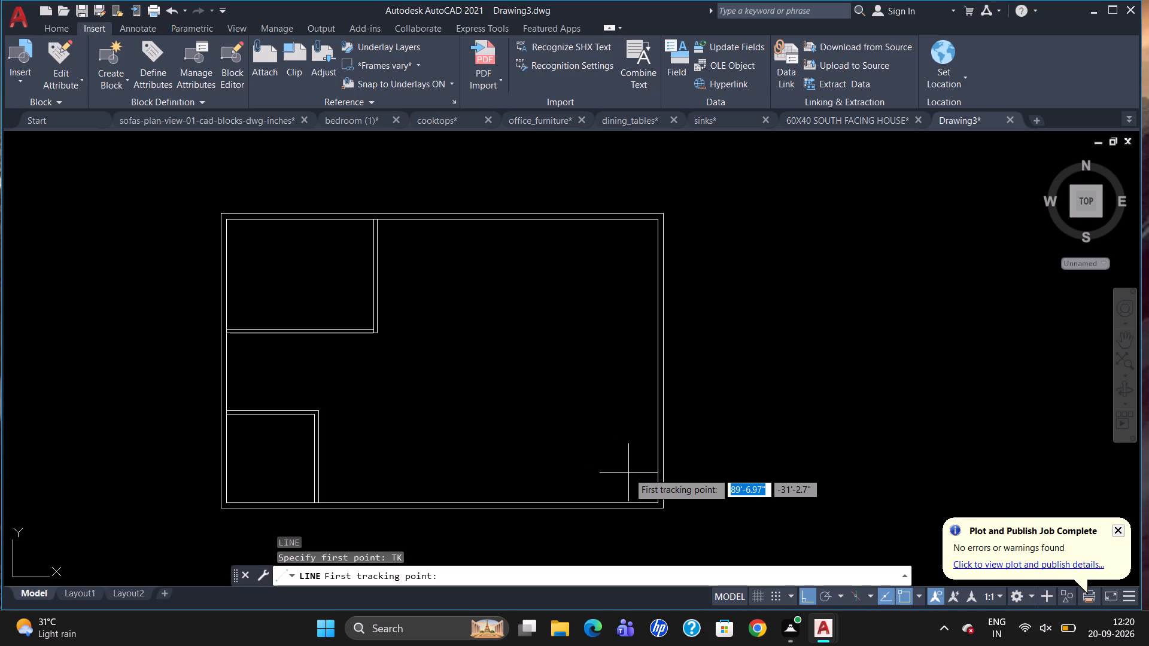
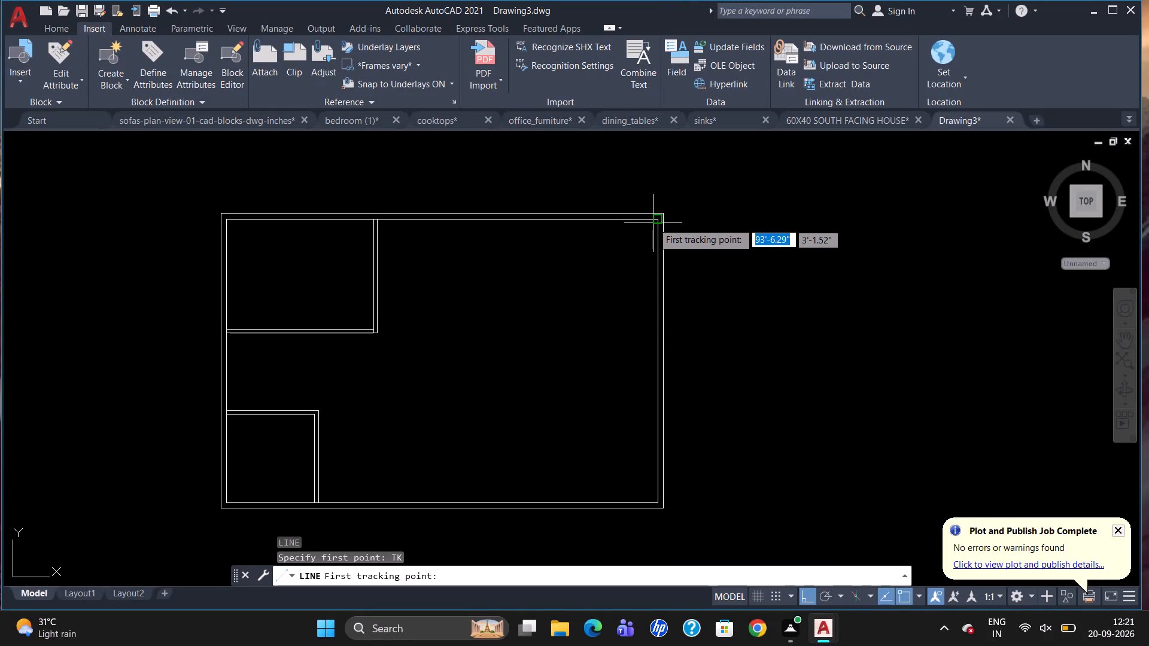
Draw the upper-right room's lines: start 17' along the inner top wall from its right corner, go 15' down, and across to the right wall.
{"action": "left_click_drag", "start_coordinate": [655, 220], "coordinate": [656, 230]}
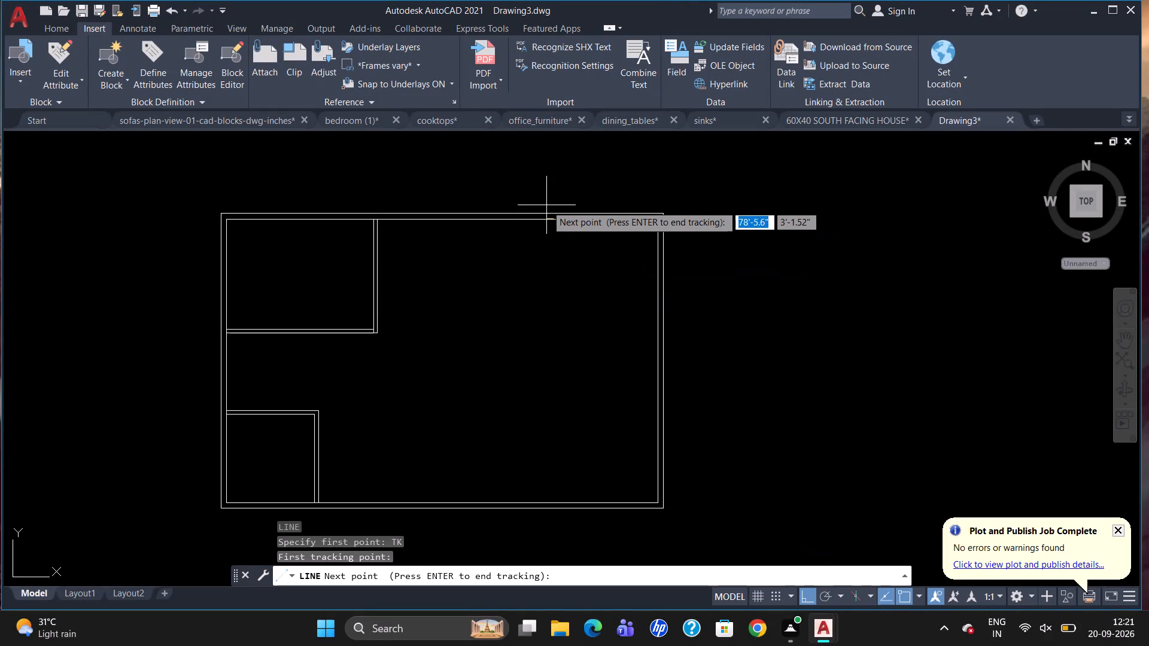
{"action": "key", "text": "1"}
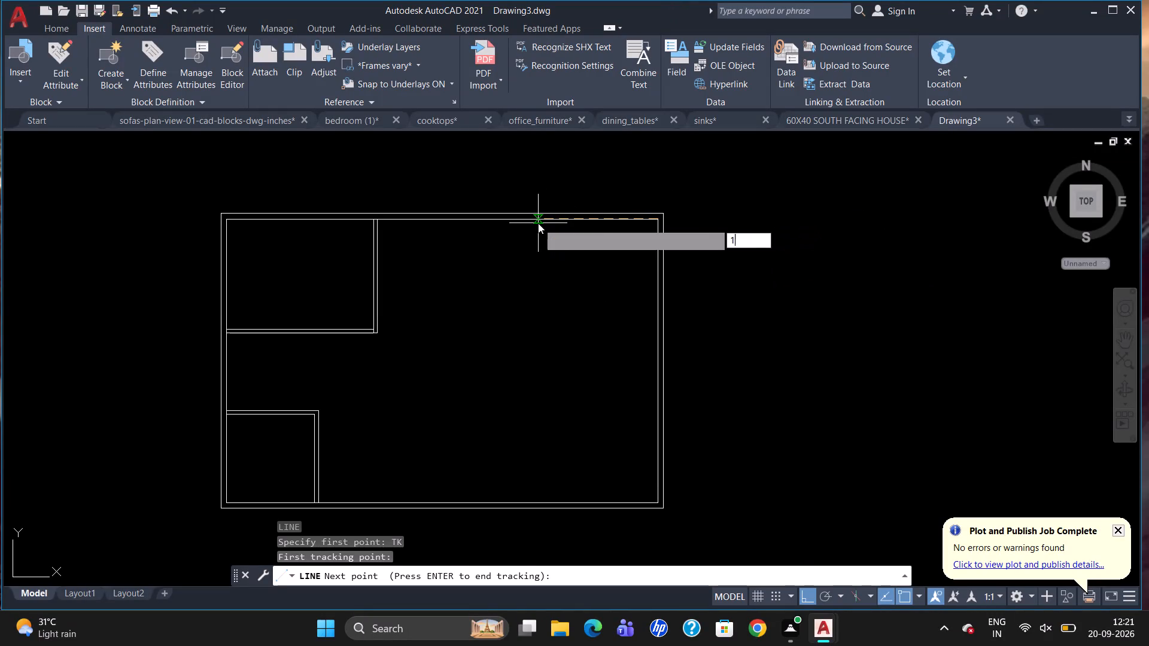
{"action": "type", "text": "7'"}
{"action": "key", "text": "Return"}
{"action": "key", "text": "Return"}
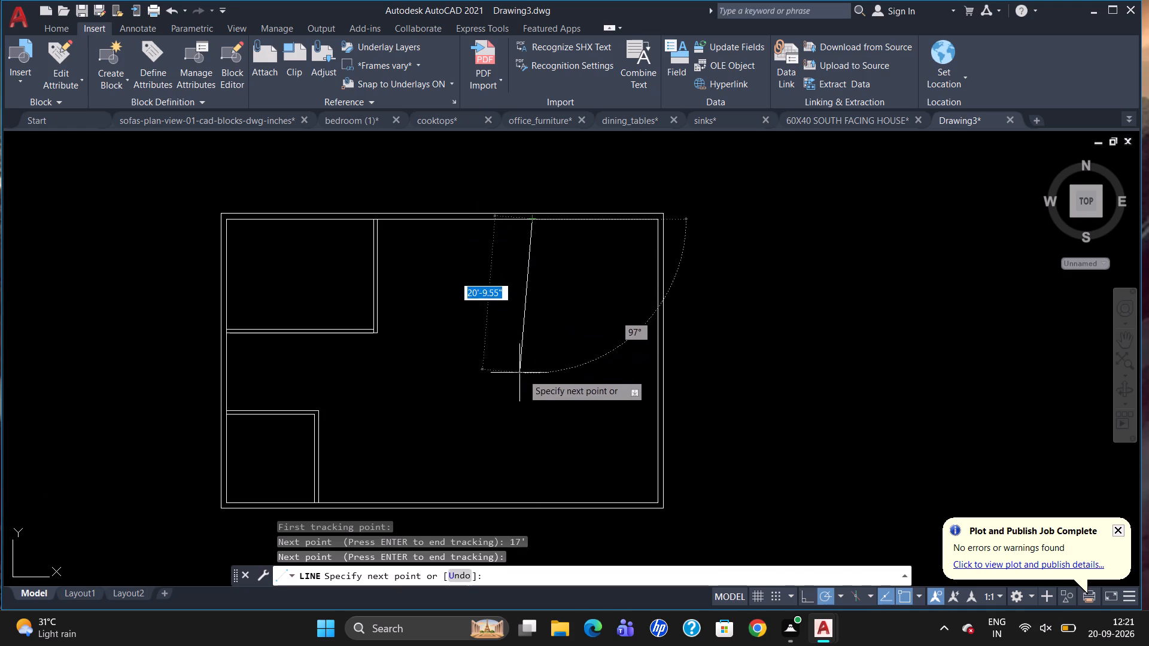
{"action": "type", "text": "15'"}
{"action": "key", "text": "Return"}
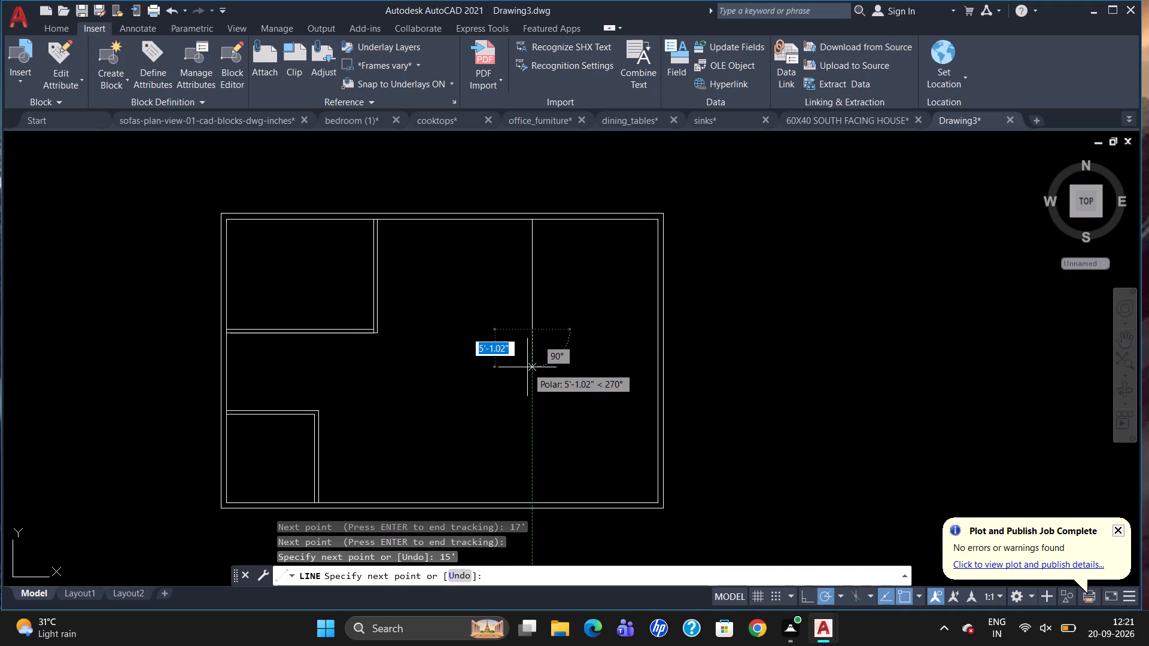
{"action": "left_click", "coordinate": [654, 332]}
{"action": "key", "text": "Escape"}
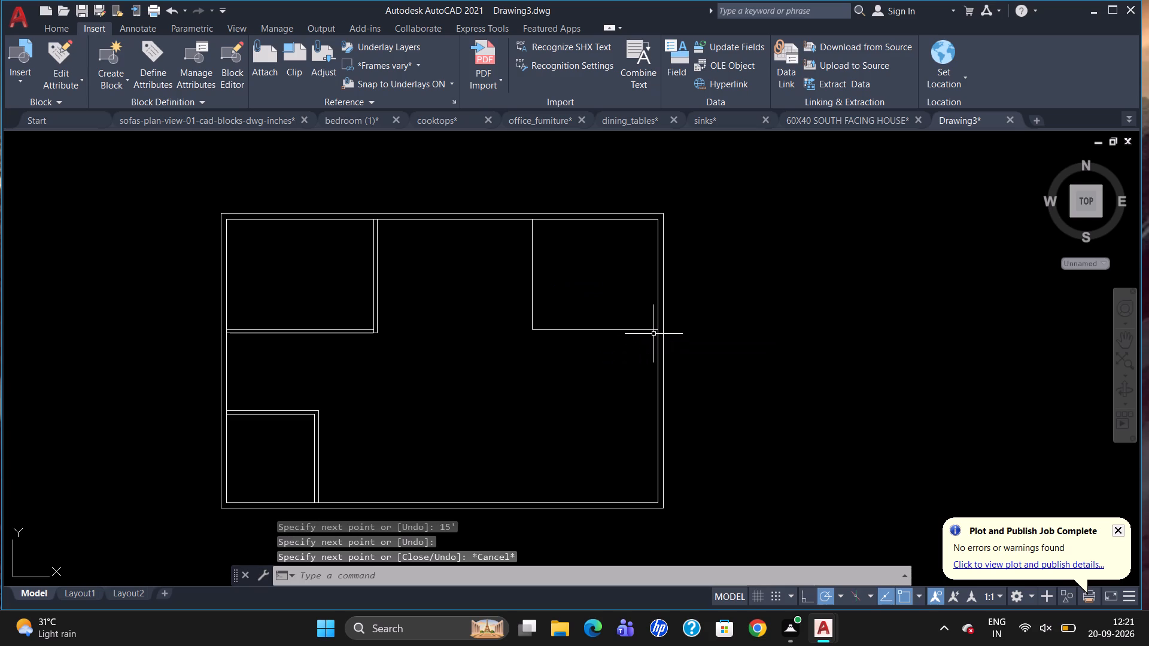
Offset the upper-right room's horizontal and vertical lines 6" toward the outside of the room.
{"action": "key", "text": "o"}
{"action": "key", "text": "Return"}
{"action": "key", "text": "6"}
{"action": "key", "text": "Return"}
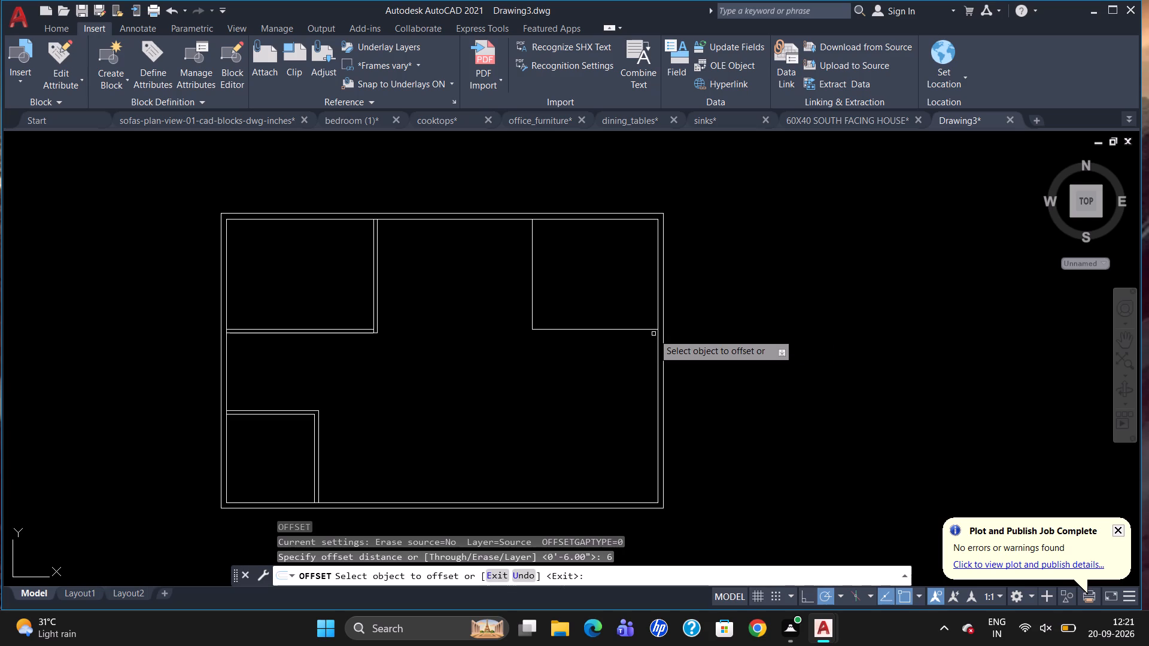
{"action": "left_click_drag", "start_coordinate": [618, 329], "coordinate": [613, 340]}
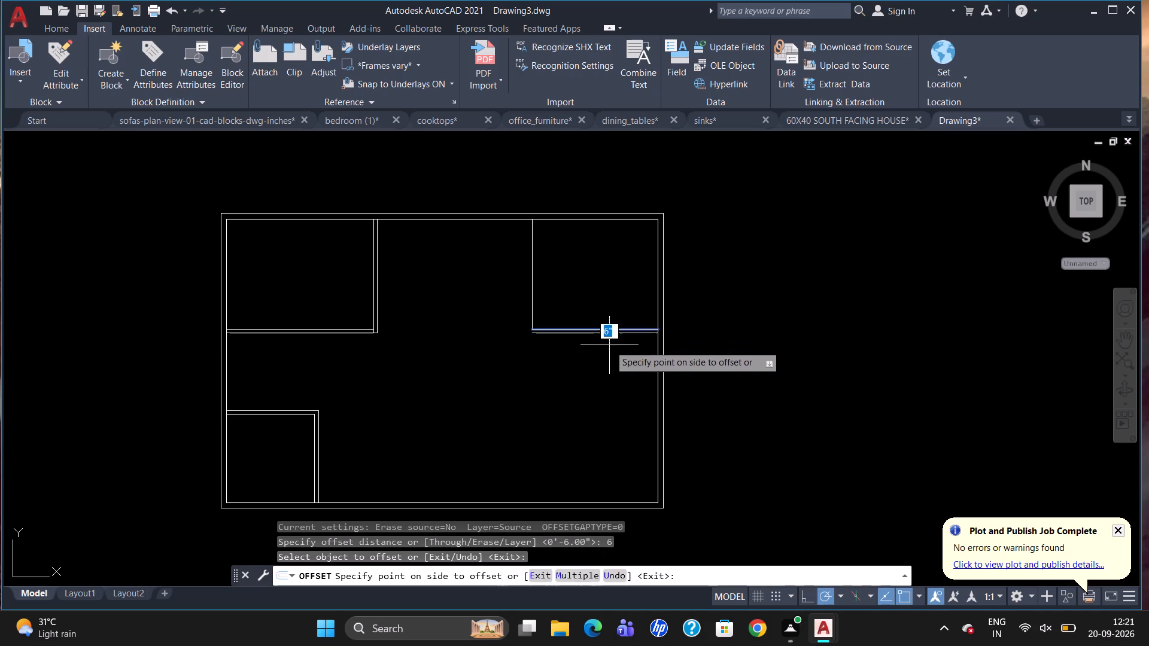
{"action": "left_click", "coordinate": [609, 345]}
{"action": "left_click", "coordinate": [532, 273]}
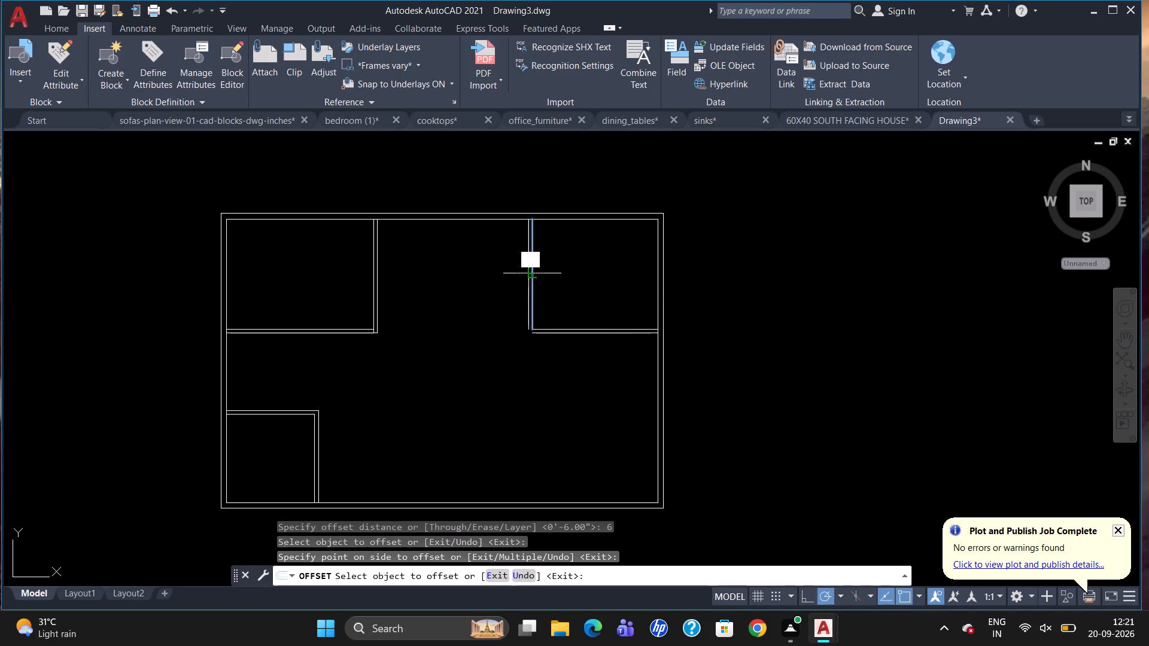
{"action": "left_click_drag", "start_coordinate": [485, 294], "coordinate": [490, 312]}
{"action": "scroll", "coordinate": [511, 356], "scroll_direction": "up", "scroll_amount": 2}
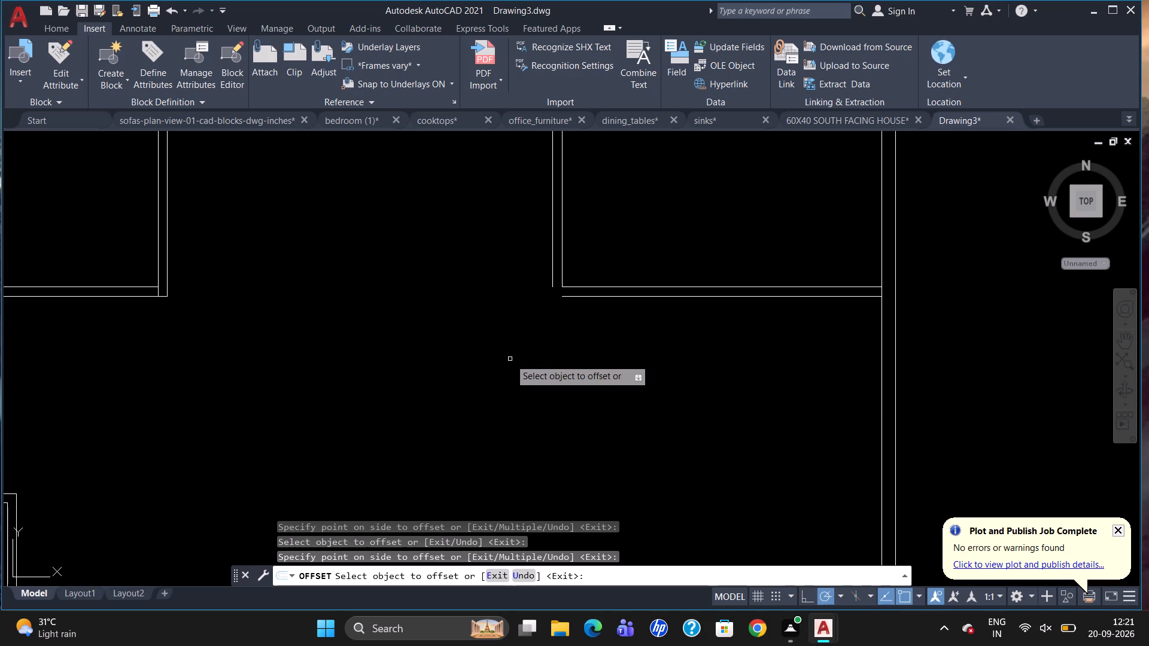
{"action": "key", "text": "Escape"}
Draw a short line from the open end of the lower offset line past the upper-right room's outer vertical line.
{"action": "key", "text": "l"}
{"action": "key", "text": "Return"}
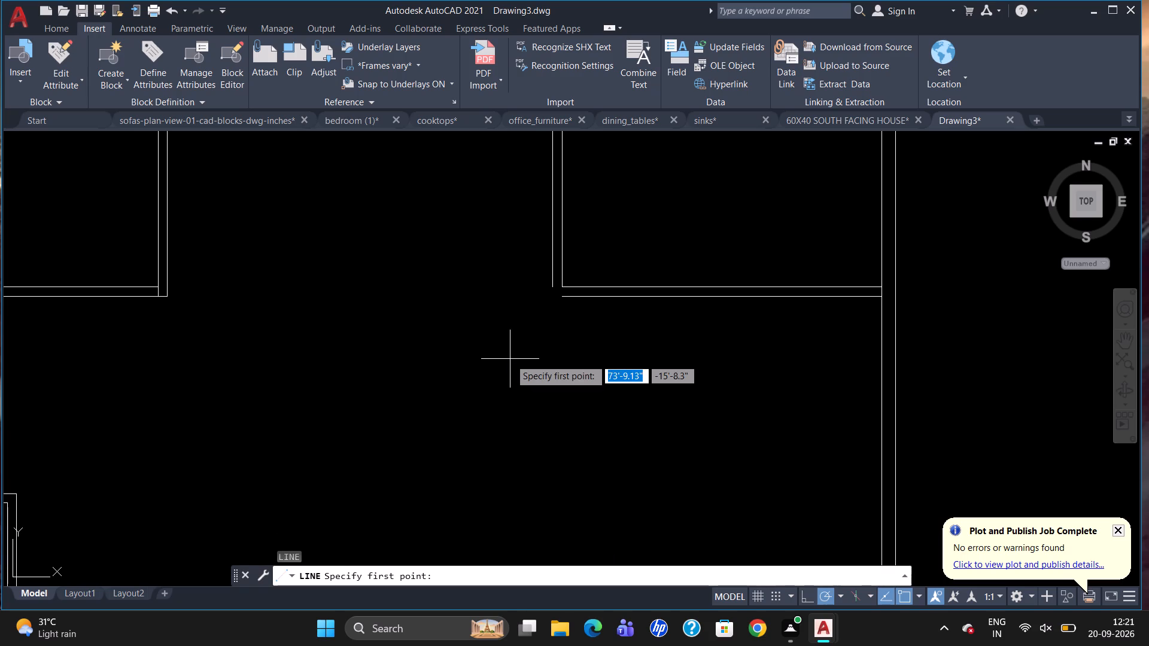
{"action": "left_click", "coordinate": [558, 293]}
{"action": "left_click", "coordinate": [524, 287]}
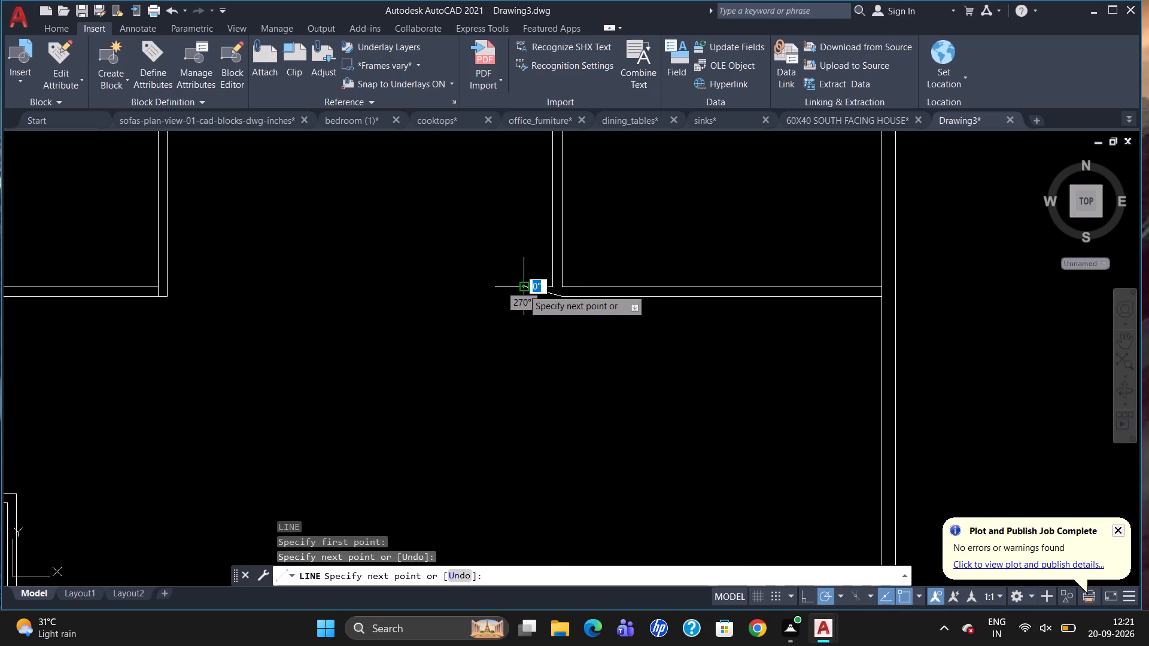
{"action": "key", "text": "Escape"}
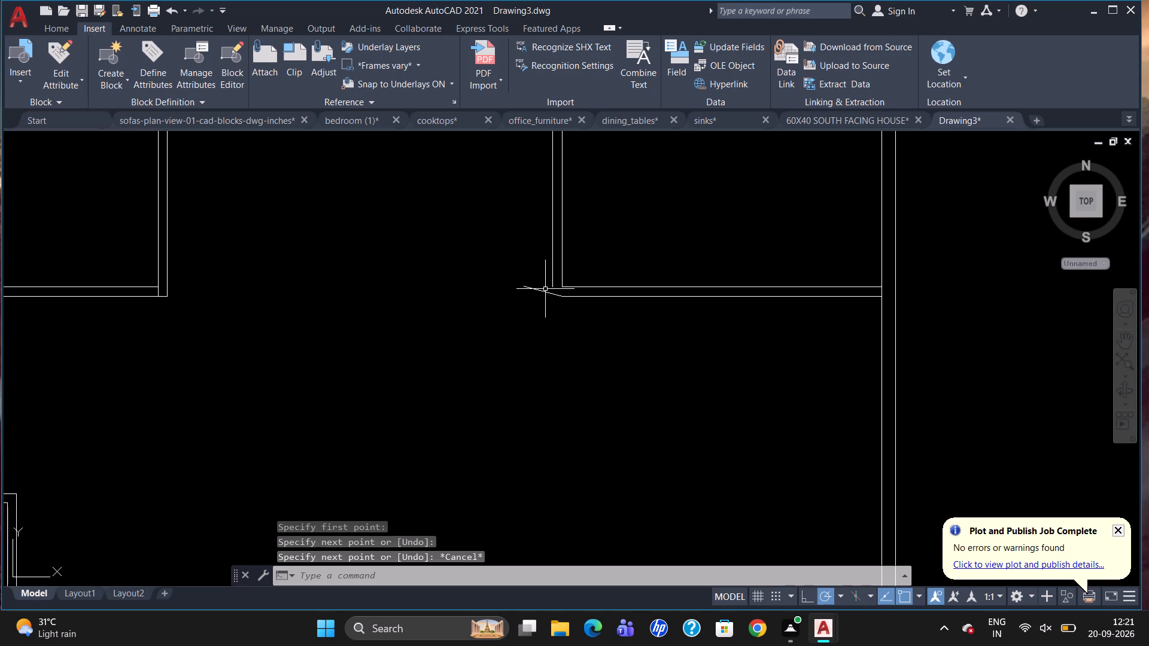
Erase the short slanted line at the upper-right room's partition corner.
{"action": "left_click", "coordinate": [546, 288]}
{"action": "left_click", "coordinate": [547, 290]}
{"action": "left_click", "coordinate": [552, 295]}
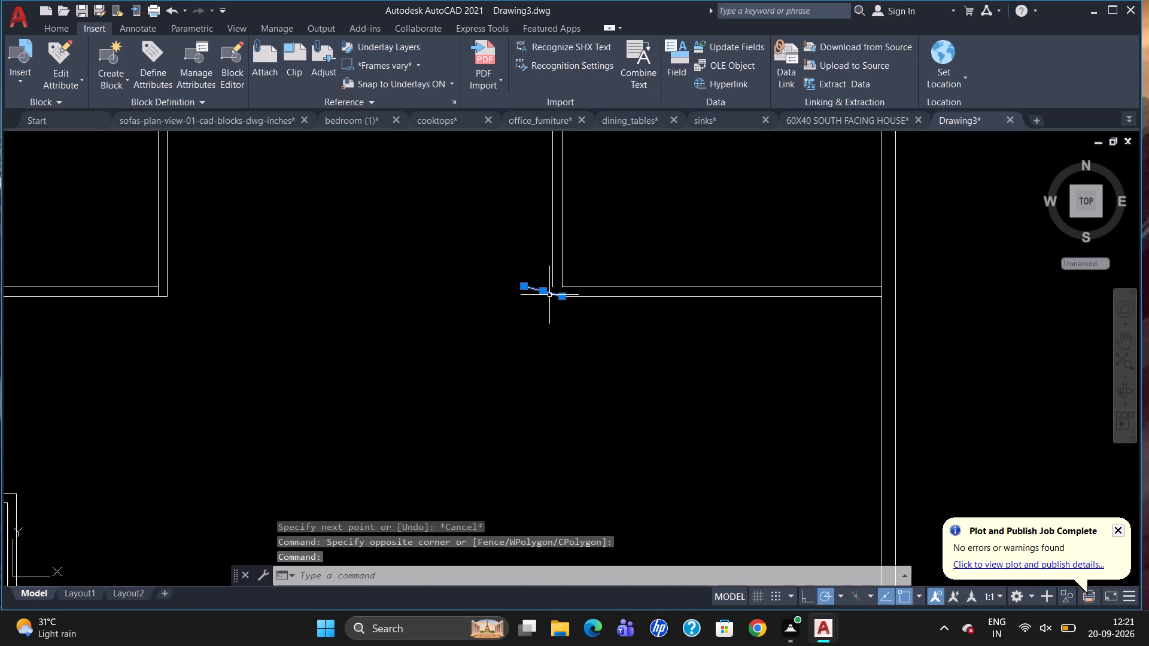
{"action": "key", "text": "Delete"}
Draw a short horizontal line from the lower offset line's open end, running past the room's outer vertical partition line.
{"action": "key", "text": "l"}
{"action": "key", "text": "Return"}
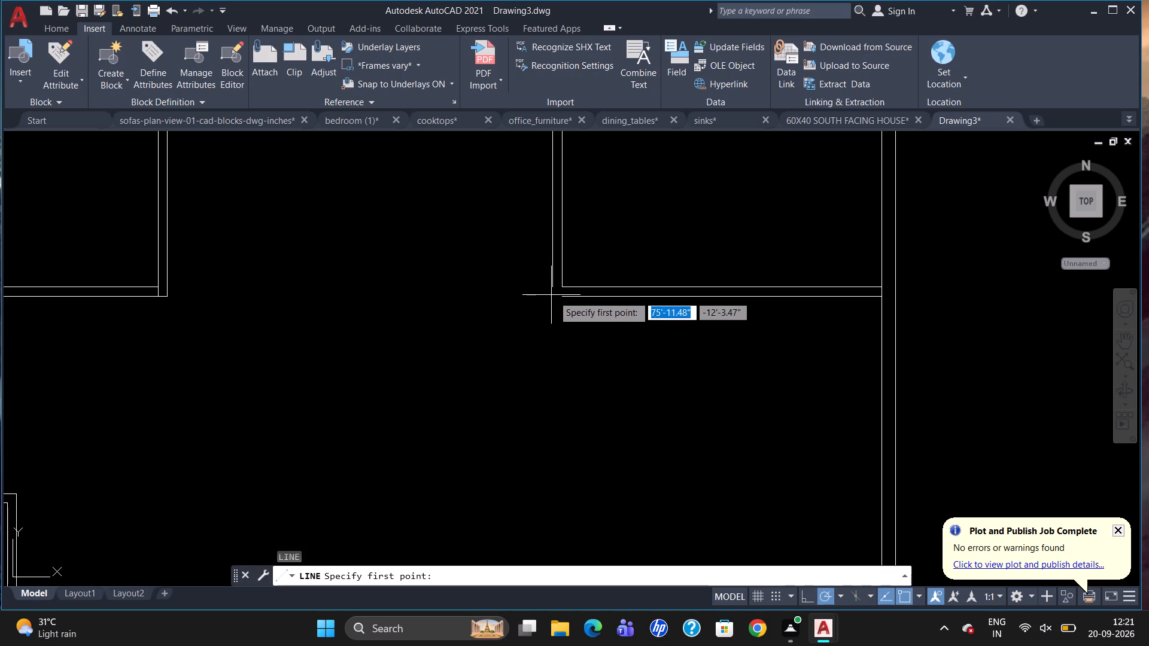
{"action": "left_click_drag", "start_coordinate": [564, 299], "coordinate": [551, 297]}
{"action": "left_click", "coordinate": [515, 294]}
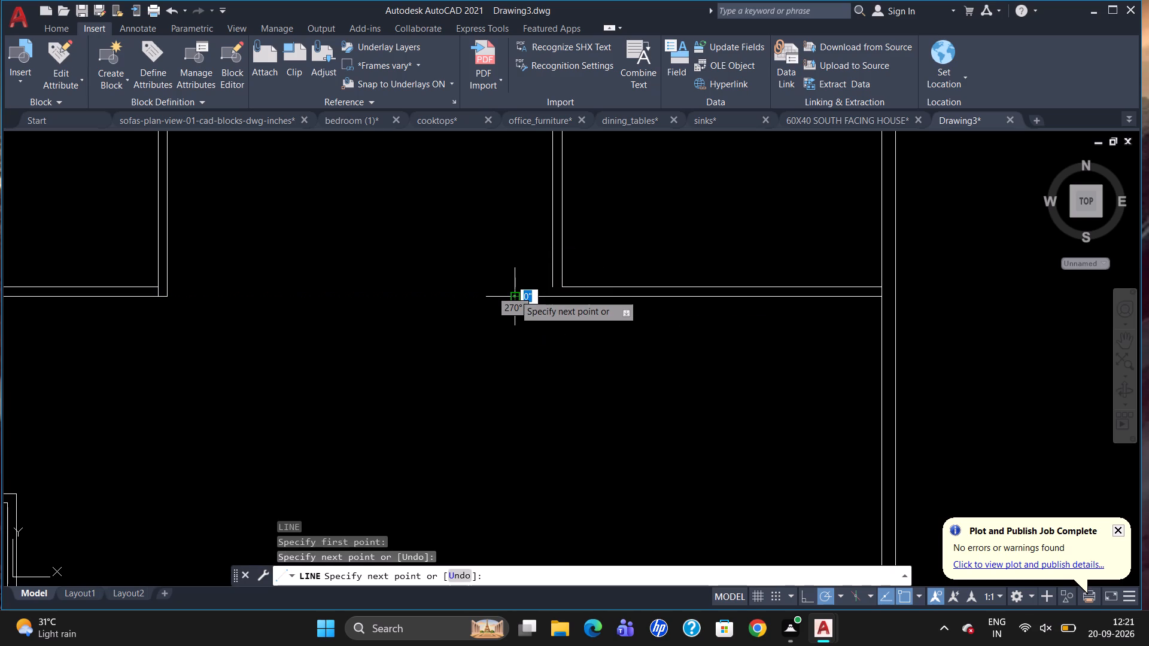
{"action": "key", "text": "Escape"}
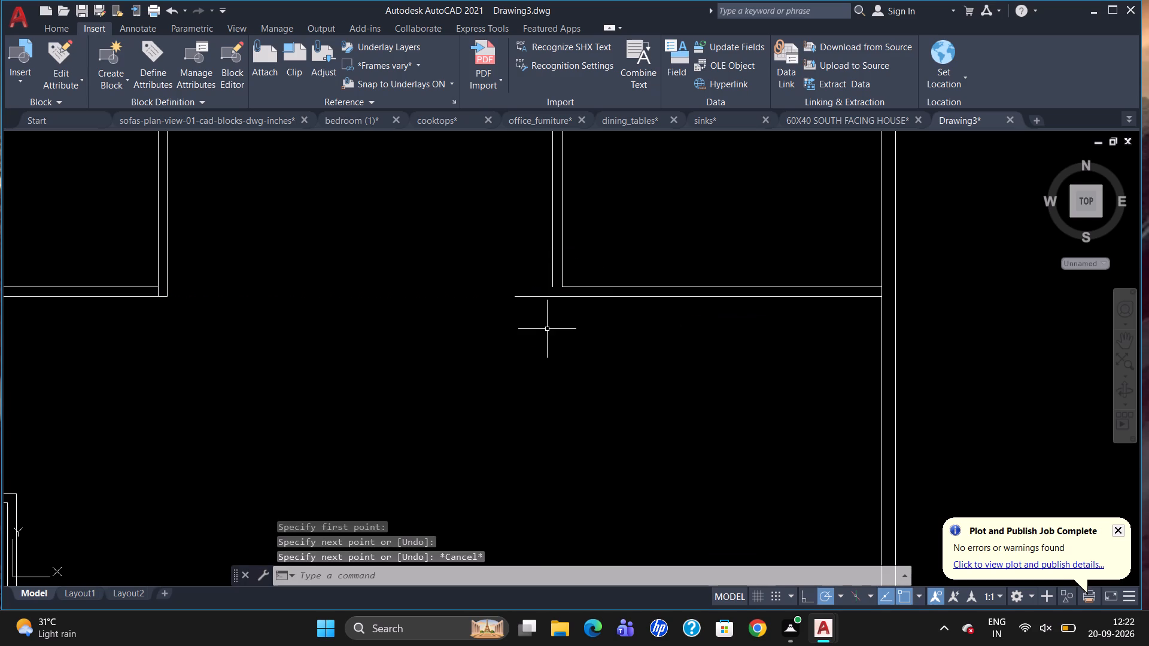
Extend the upper-right room's outer vertical partition line down to the short horizontal line.
{"action": "key", "text": "e"}
{"action": "key", "text": "x"}
{"action": "key", "text": "Return"}
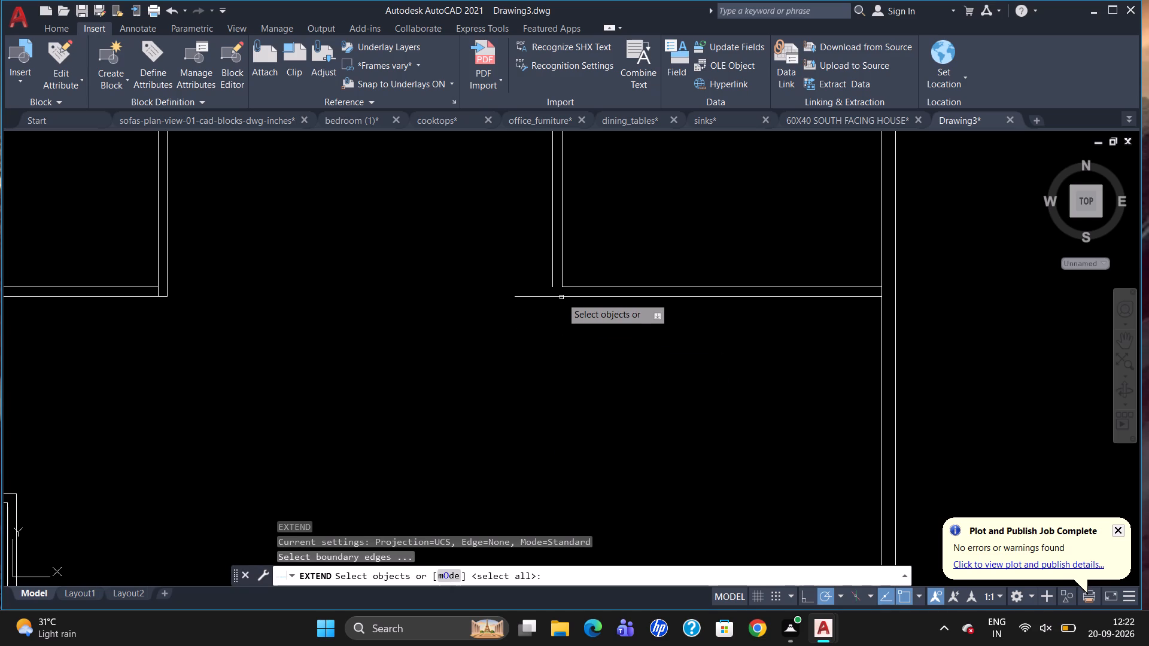
{"action": "left_click", "coordinate": [561, 296]}
{"action": "key", "text": "Return"}
{"action": "left_click", "coordinate": [552, 281]}
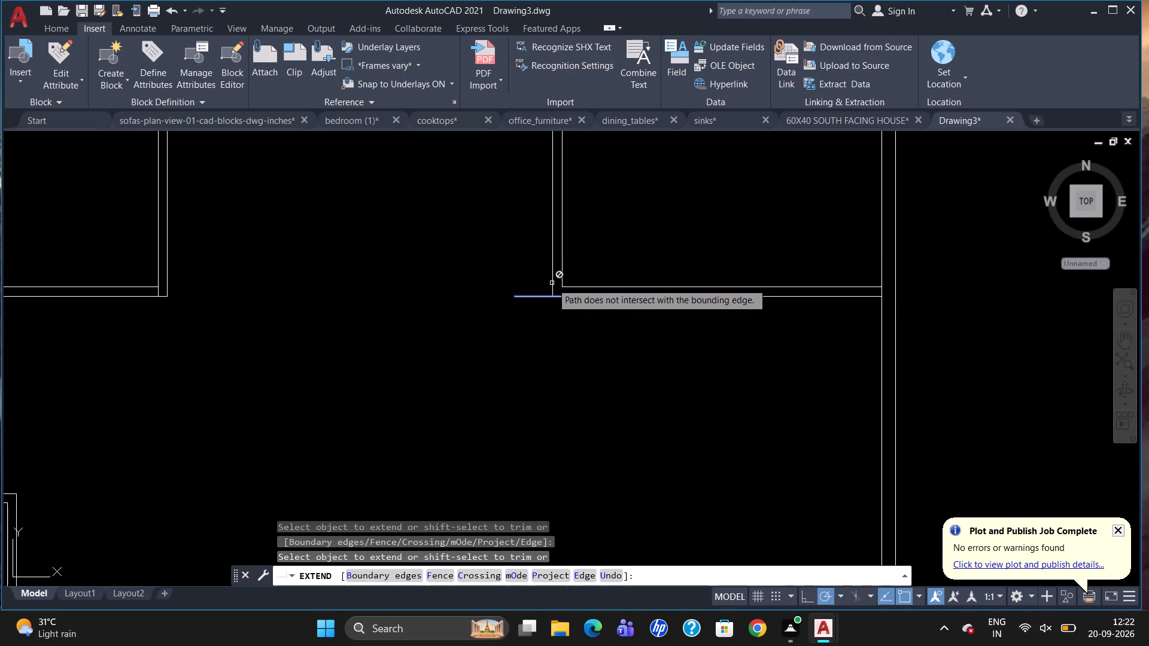
{"action": "key", "text": "Escape"}
Trim the horizontal line's overhang beyond the outer corner of the upper-right room's partition.
{"action": "type", "text": "TR"}
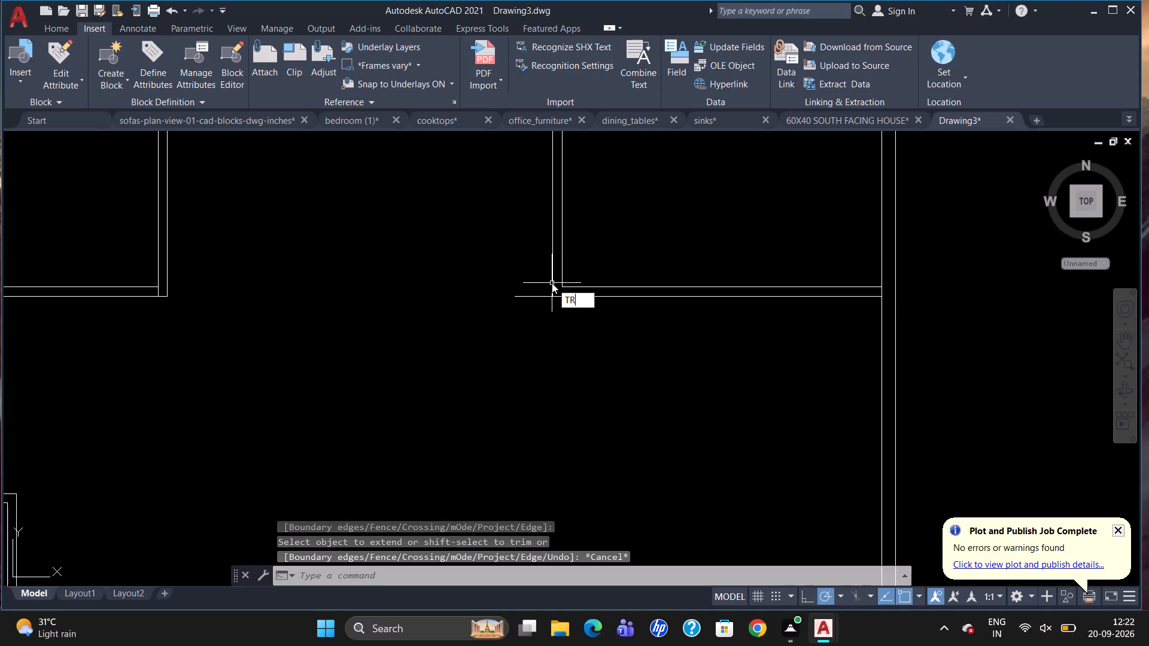
{"action": "key", "text": "Return"}
{"action": "key", "text": "Return"}
{"action": "left_click", "coordinate": [543, 295]}
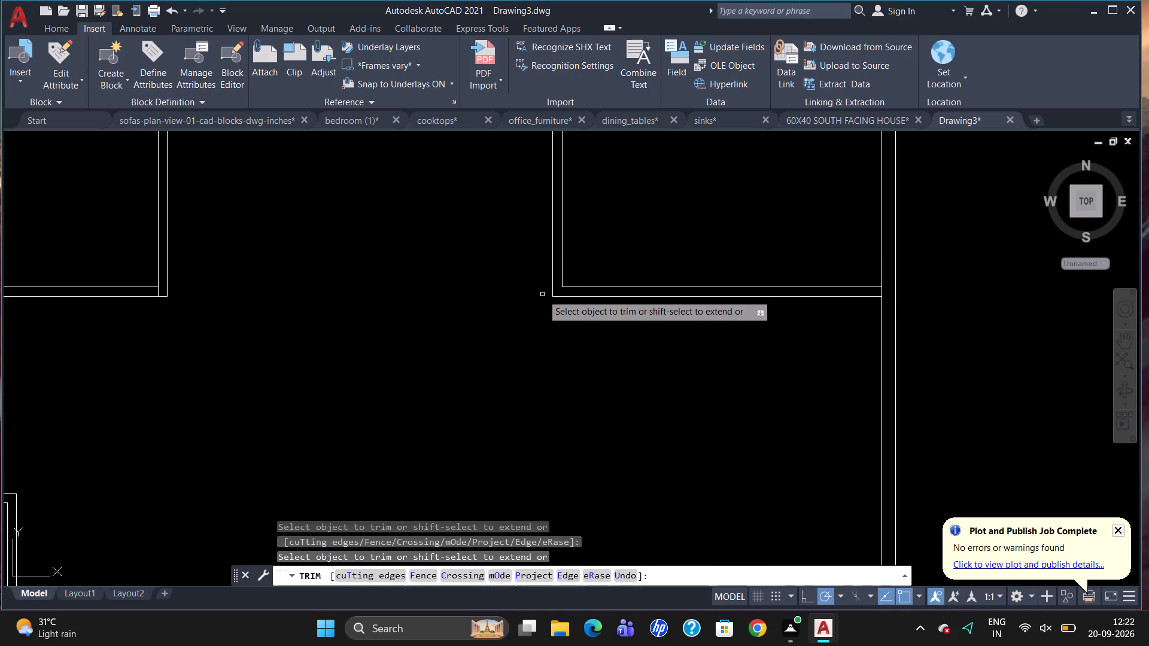
{"action": "key", "text": "Escape"}
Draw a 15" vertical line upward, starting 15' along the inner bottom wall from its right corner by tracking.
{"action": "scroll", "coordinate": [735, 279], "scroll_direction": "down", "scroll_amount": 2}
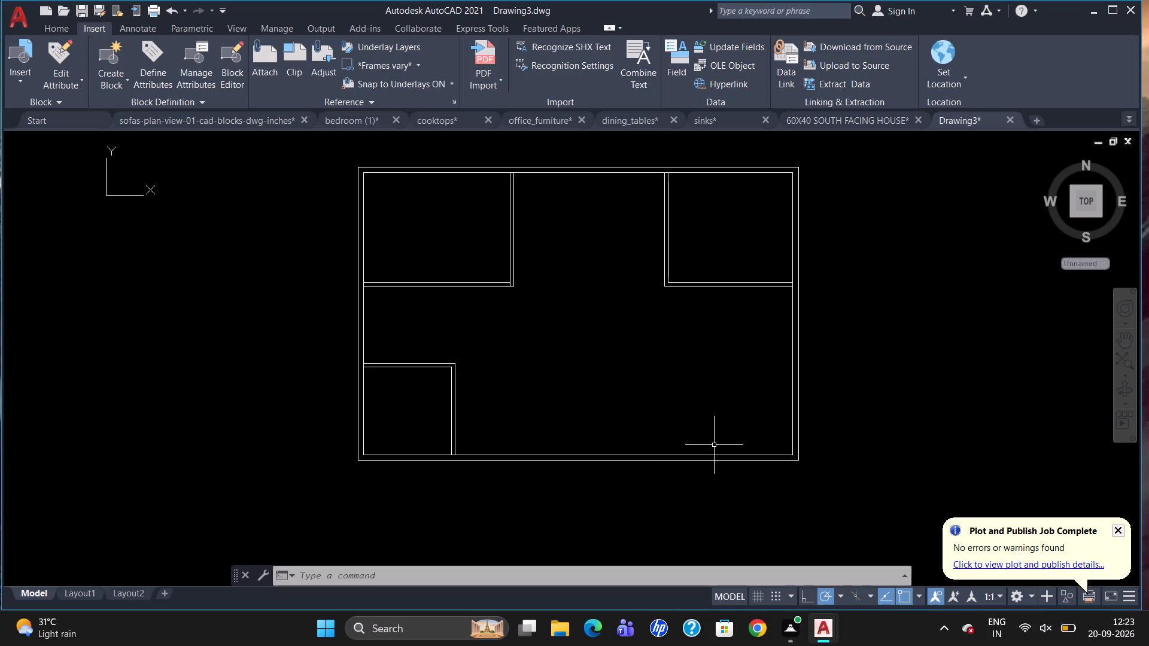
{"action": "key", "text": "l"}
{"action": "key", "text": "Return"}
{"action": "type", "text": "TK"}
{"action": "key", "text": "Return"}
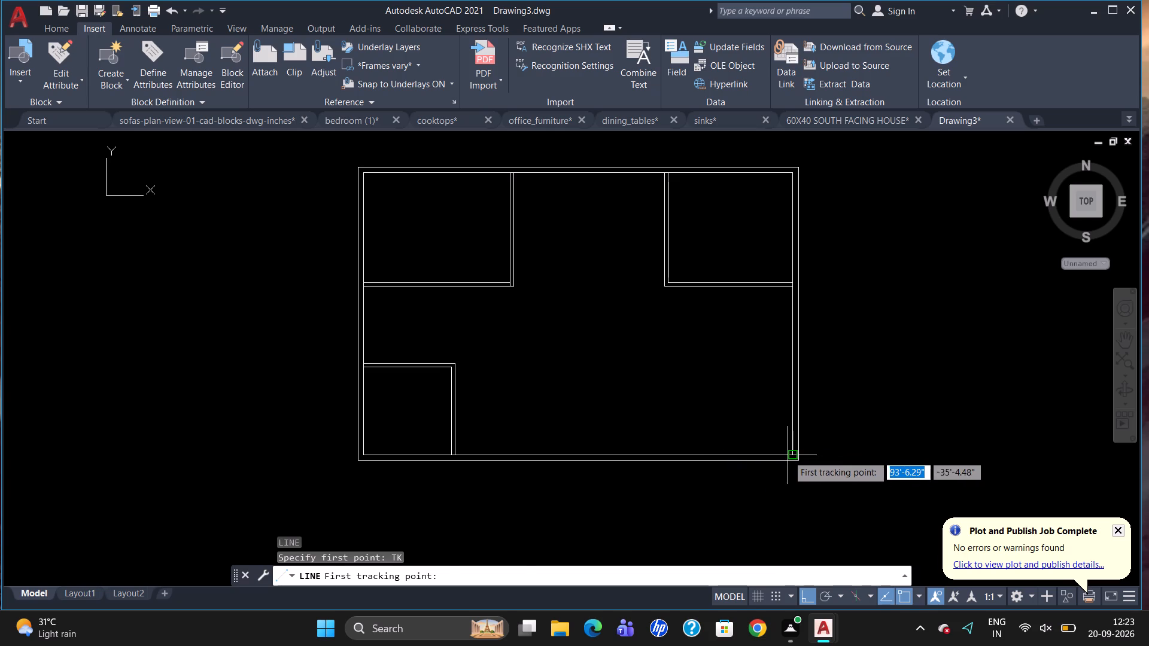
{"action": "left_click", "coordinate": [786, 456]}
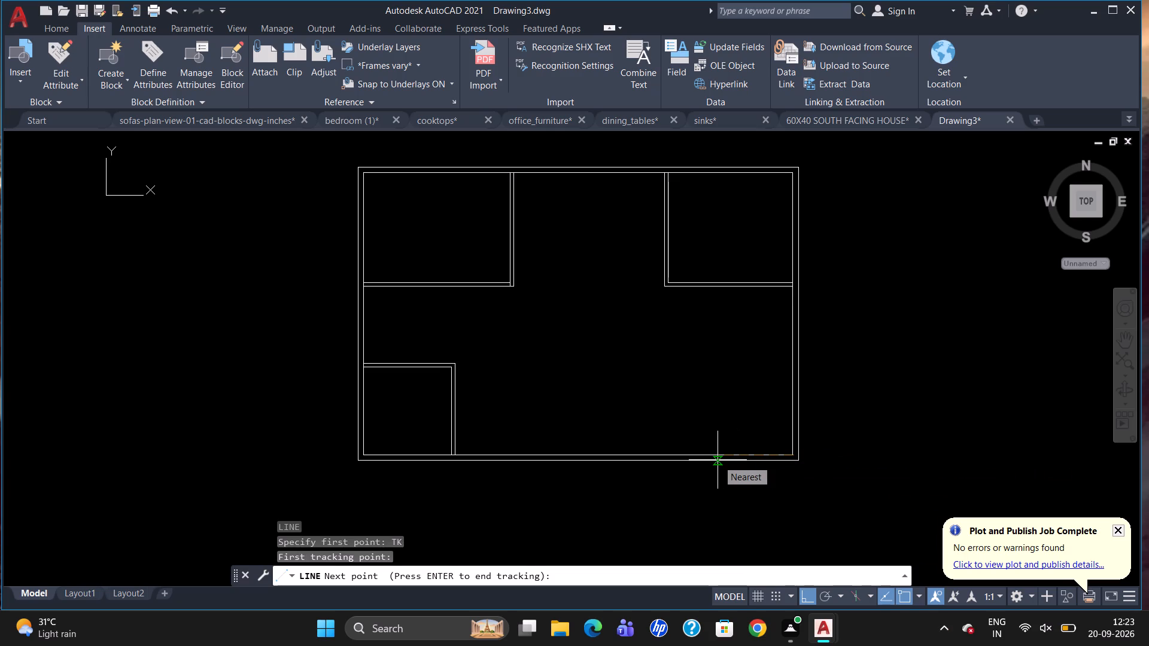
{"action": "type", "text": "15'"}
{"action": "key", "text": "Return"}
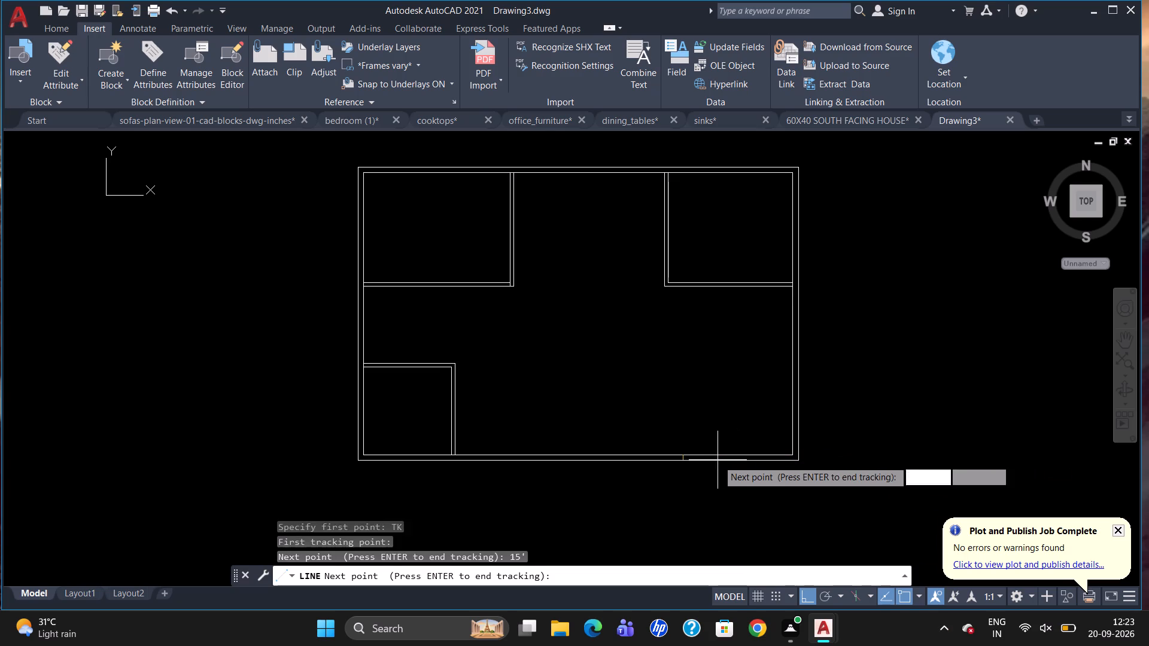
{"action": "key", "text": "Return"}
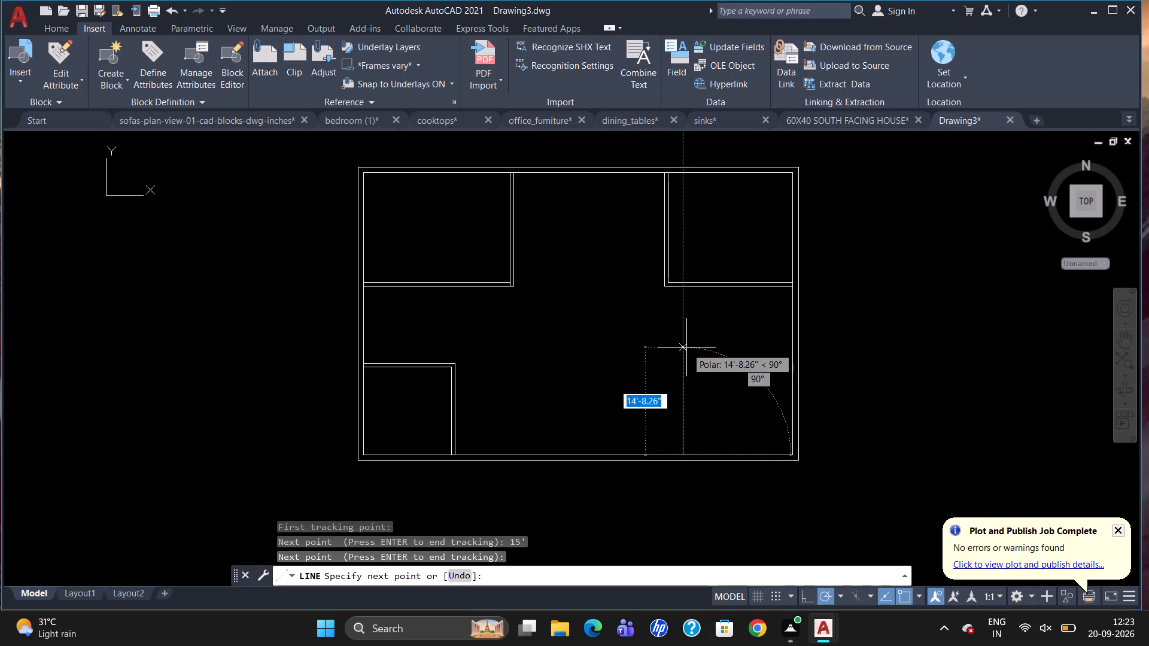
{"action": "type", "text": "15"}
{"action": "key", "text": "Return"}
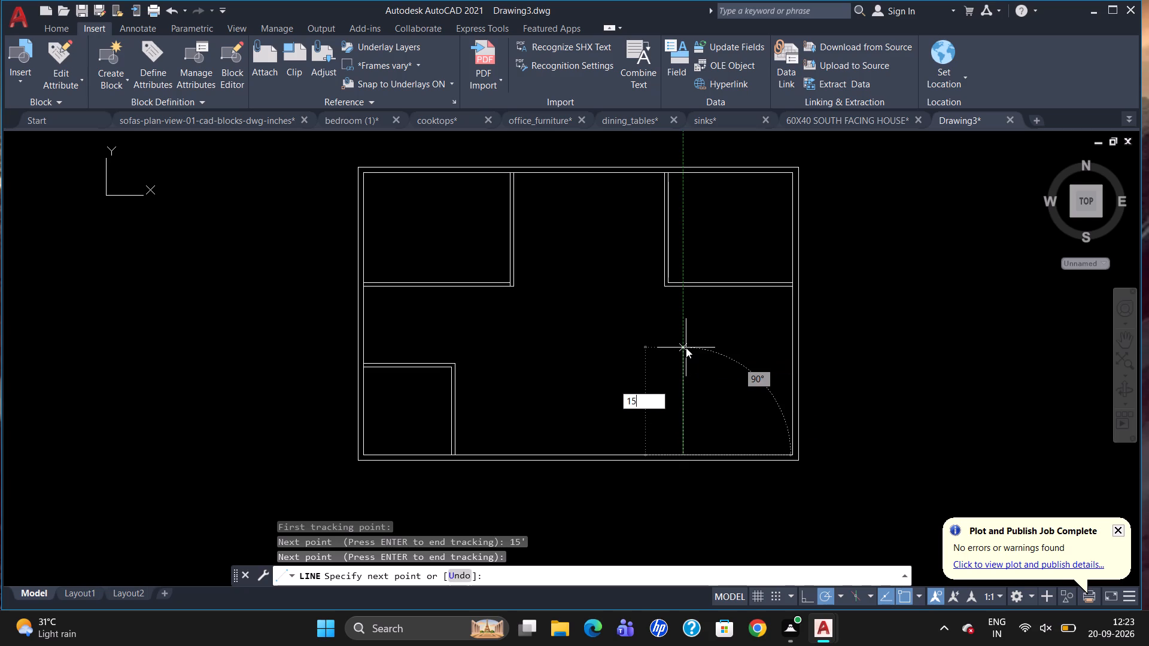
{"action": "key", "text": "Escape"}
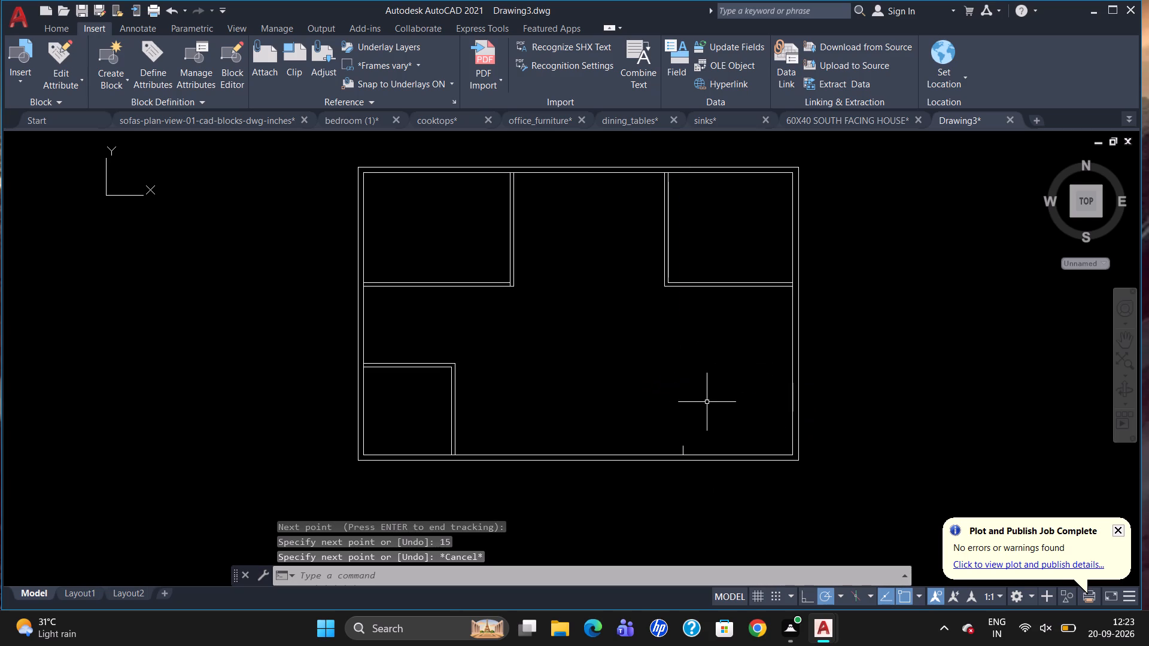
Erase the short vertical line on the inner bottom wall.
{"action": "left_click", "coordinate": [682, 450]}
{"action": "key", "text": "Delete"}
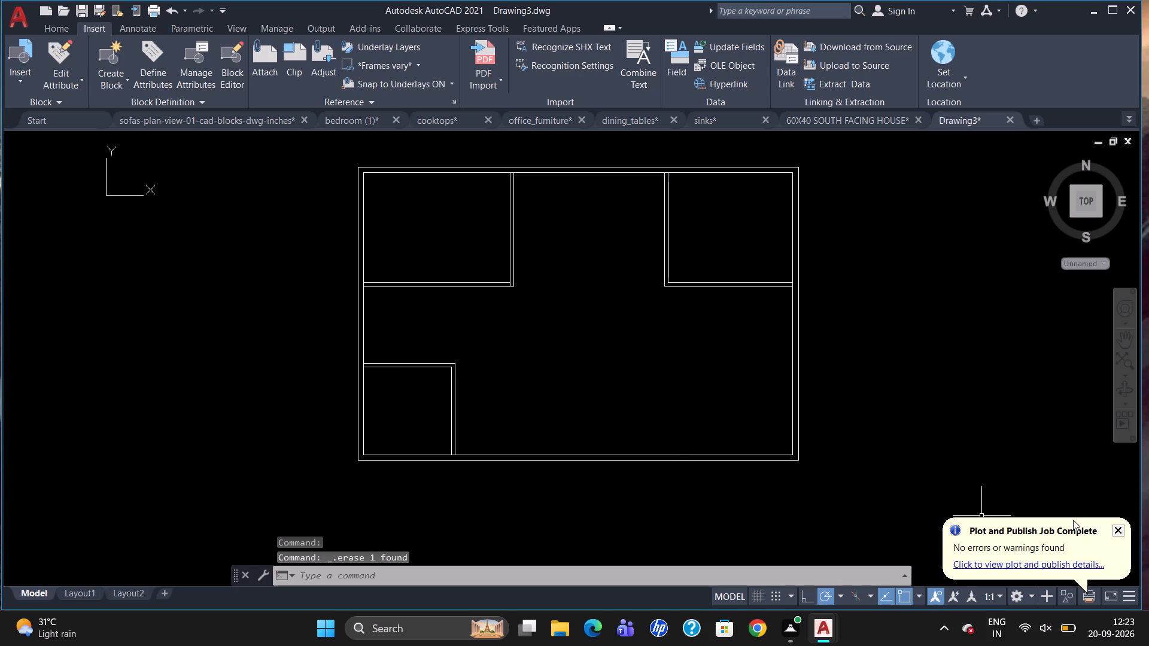
Dismiss the Plot and Publish Job Complete notification.
{"action": "left_click", "coordinate": [1121, 528]}
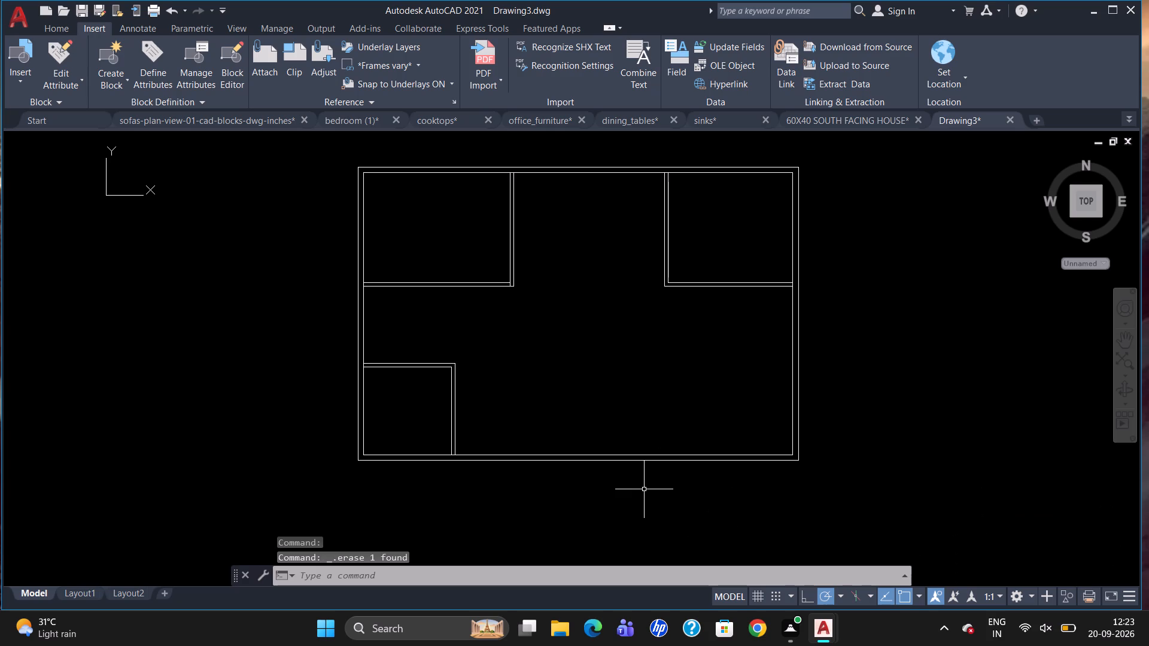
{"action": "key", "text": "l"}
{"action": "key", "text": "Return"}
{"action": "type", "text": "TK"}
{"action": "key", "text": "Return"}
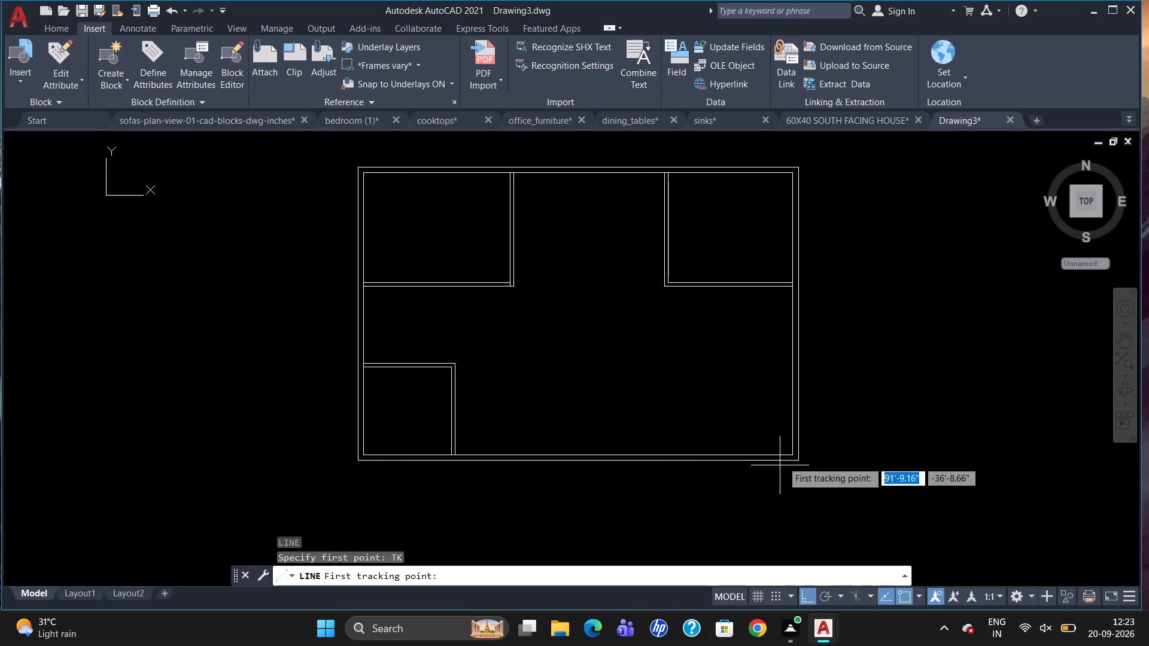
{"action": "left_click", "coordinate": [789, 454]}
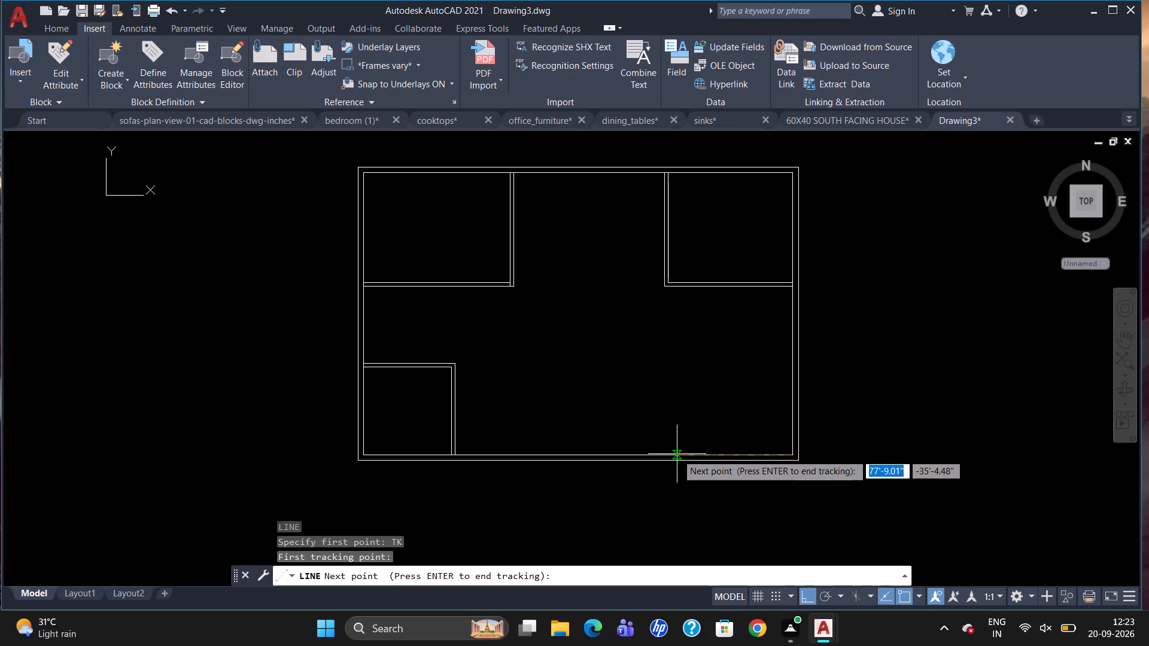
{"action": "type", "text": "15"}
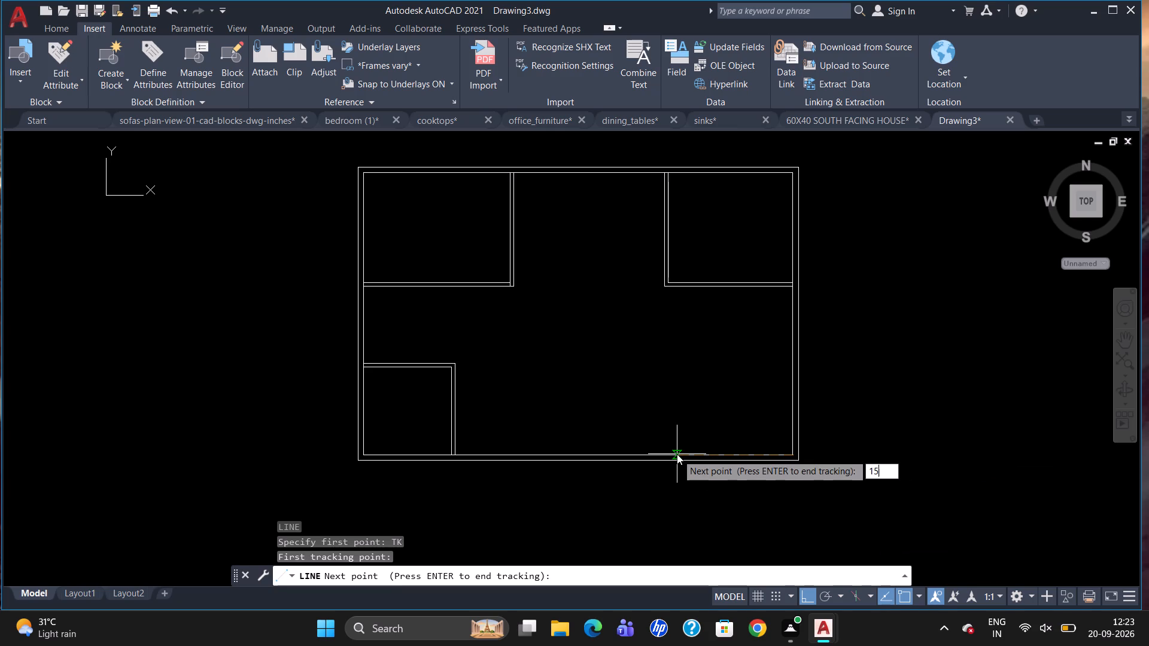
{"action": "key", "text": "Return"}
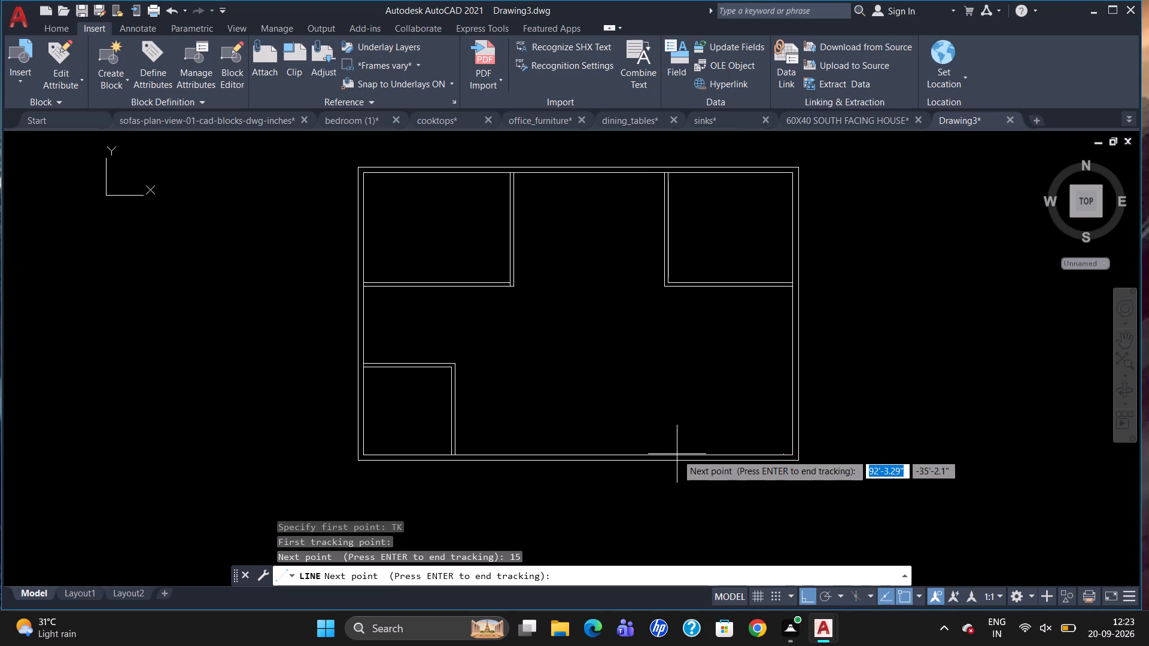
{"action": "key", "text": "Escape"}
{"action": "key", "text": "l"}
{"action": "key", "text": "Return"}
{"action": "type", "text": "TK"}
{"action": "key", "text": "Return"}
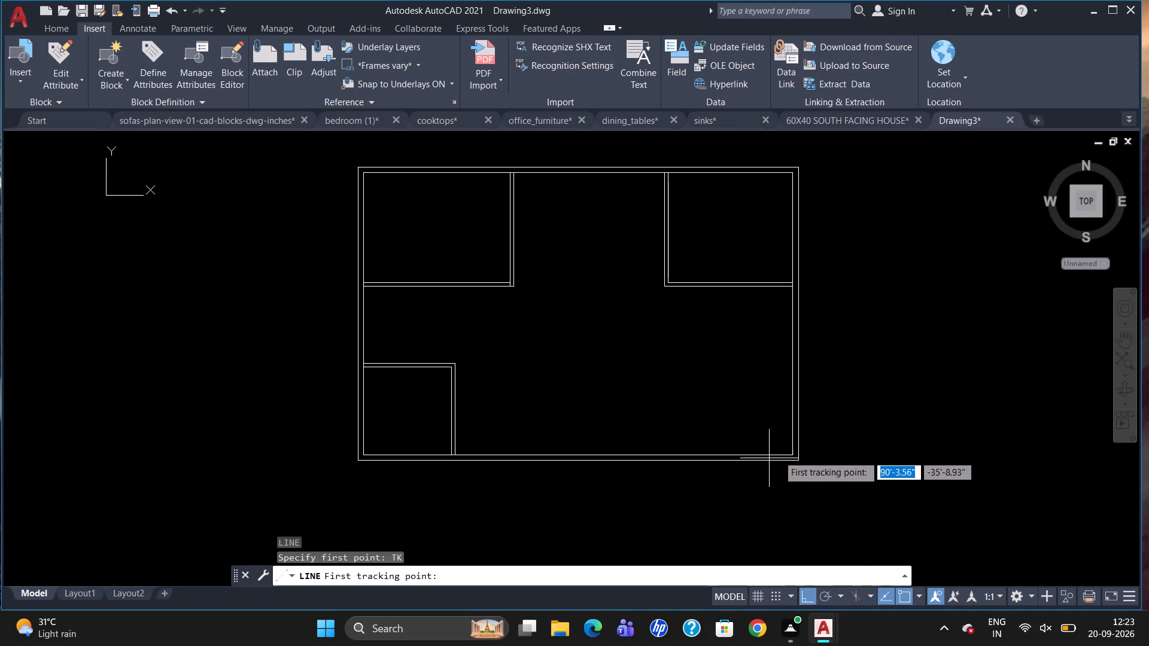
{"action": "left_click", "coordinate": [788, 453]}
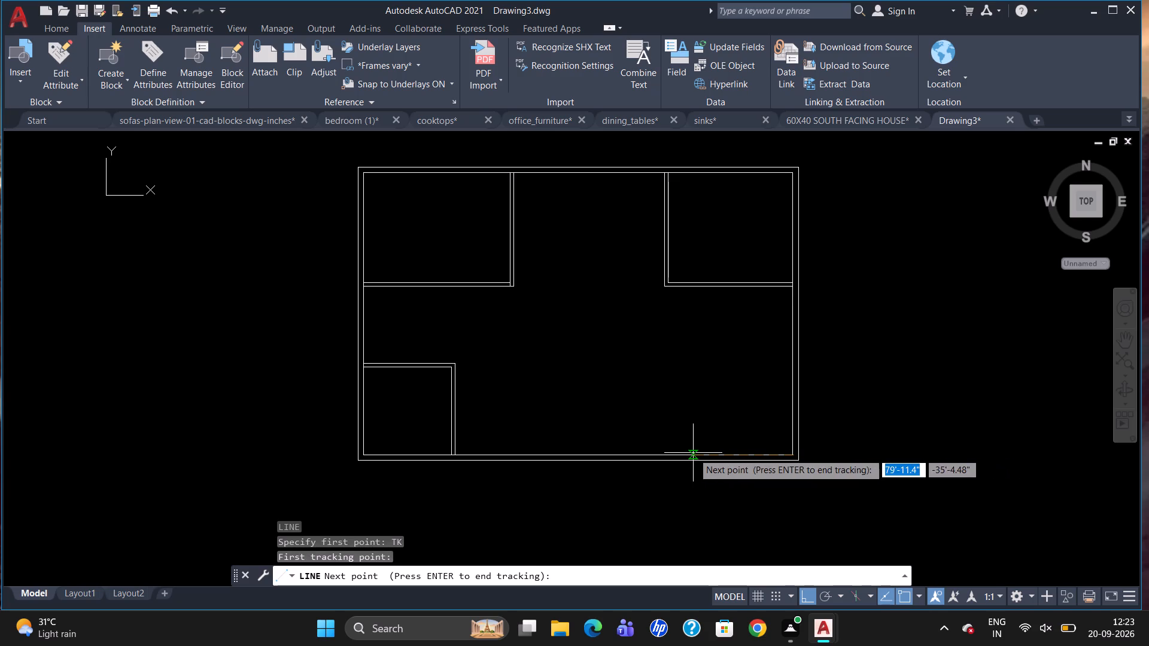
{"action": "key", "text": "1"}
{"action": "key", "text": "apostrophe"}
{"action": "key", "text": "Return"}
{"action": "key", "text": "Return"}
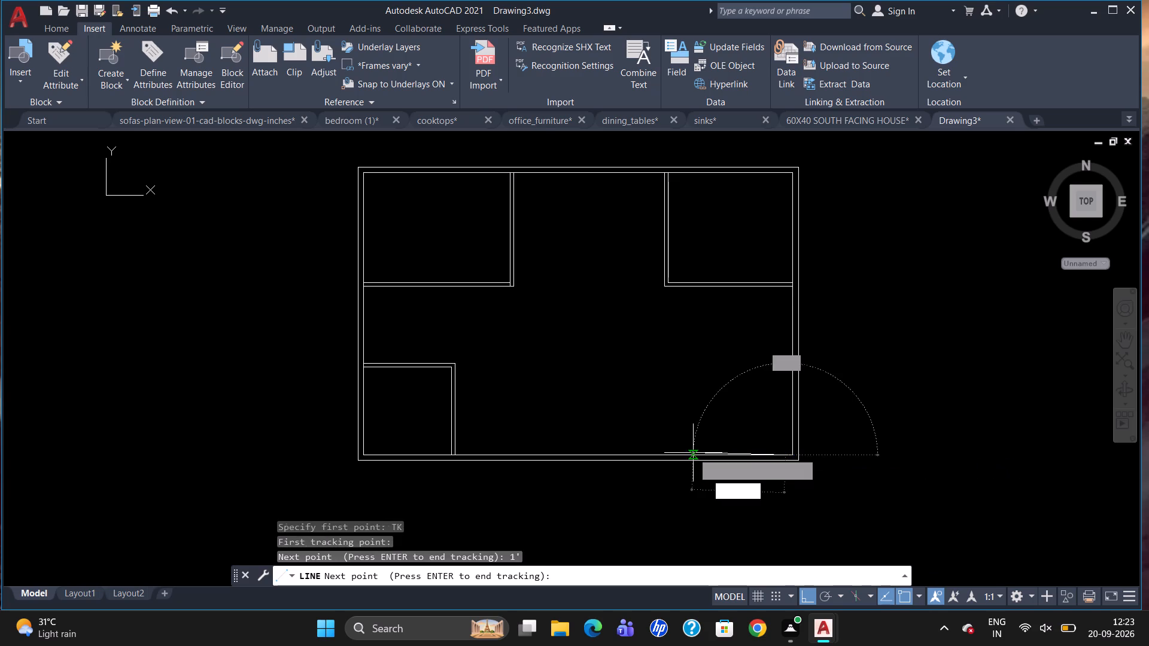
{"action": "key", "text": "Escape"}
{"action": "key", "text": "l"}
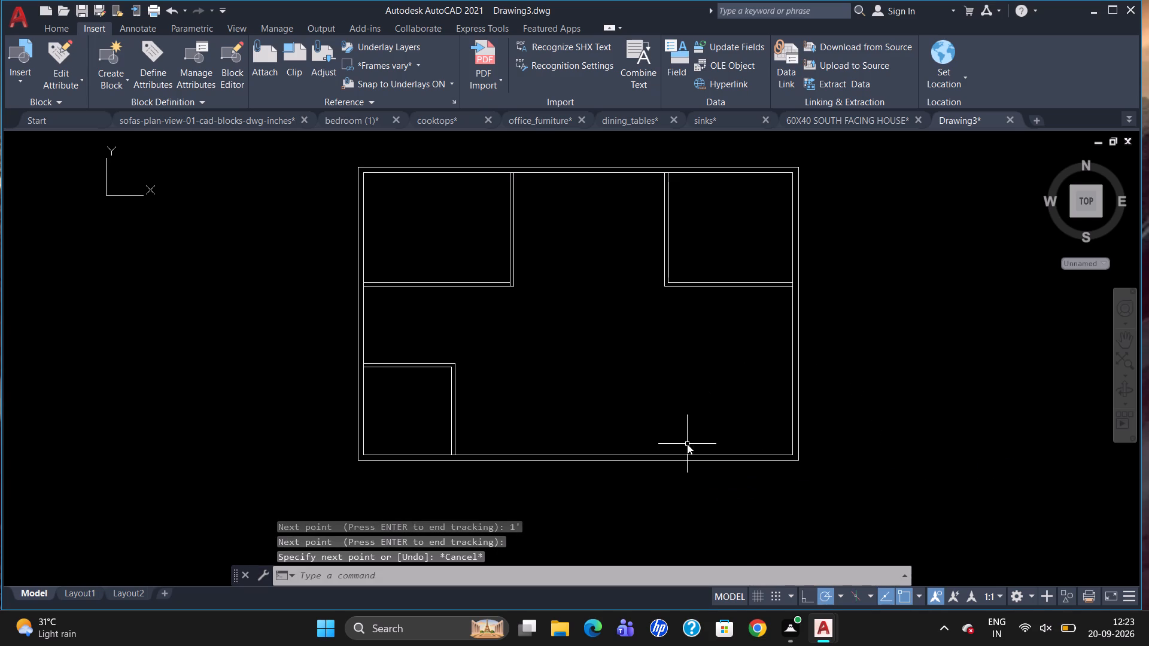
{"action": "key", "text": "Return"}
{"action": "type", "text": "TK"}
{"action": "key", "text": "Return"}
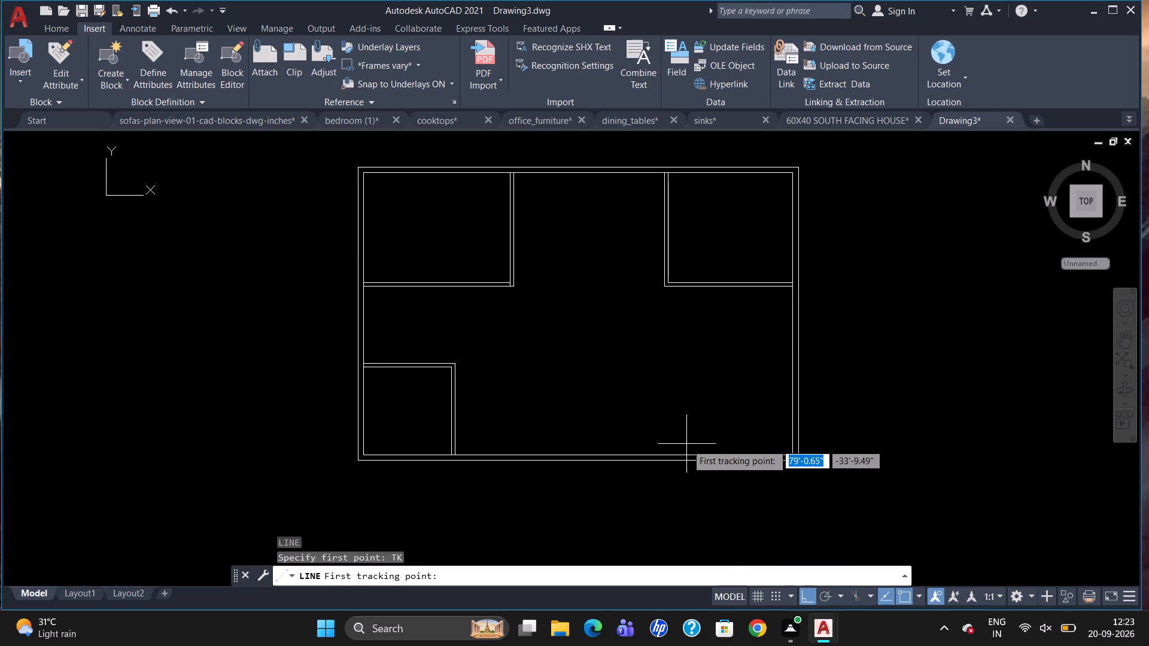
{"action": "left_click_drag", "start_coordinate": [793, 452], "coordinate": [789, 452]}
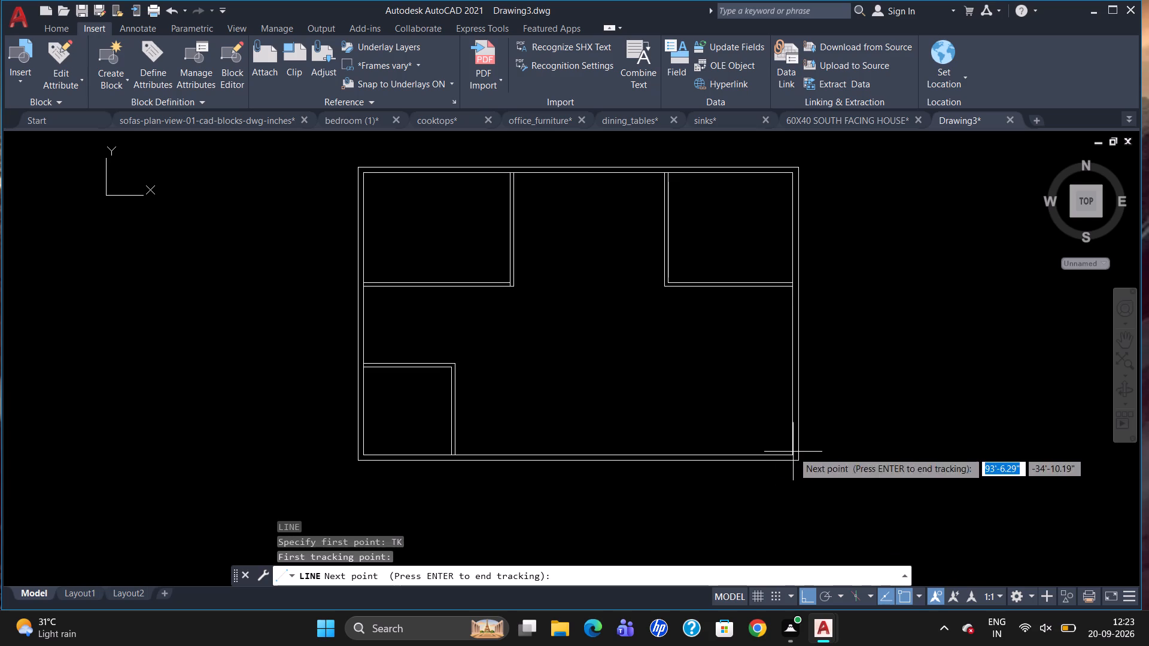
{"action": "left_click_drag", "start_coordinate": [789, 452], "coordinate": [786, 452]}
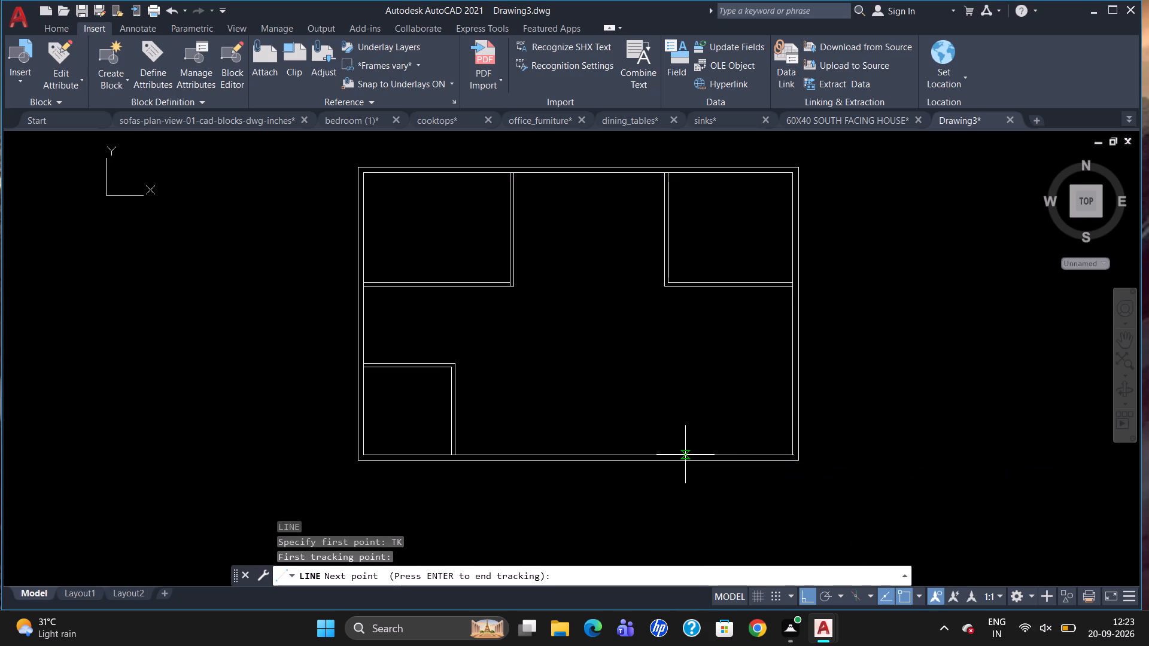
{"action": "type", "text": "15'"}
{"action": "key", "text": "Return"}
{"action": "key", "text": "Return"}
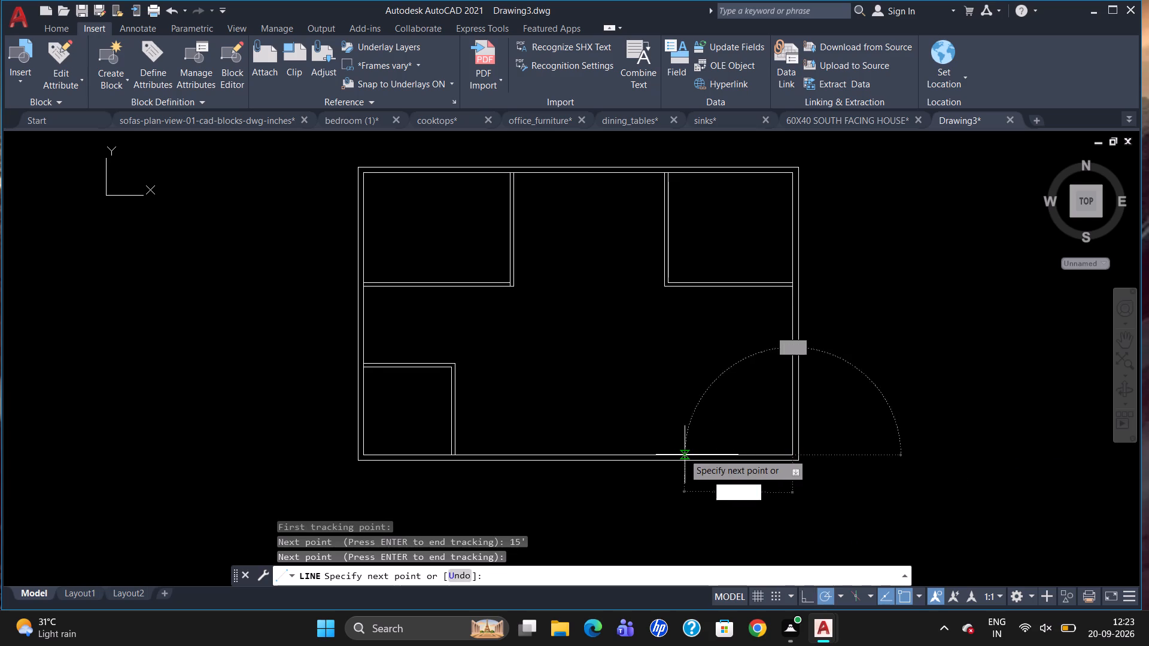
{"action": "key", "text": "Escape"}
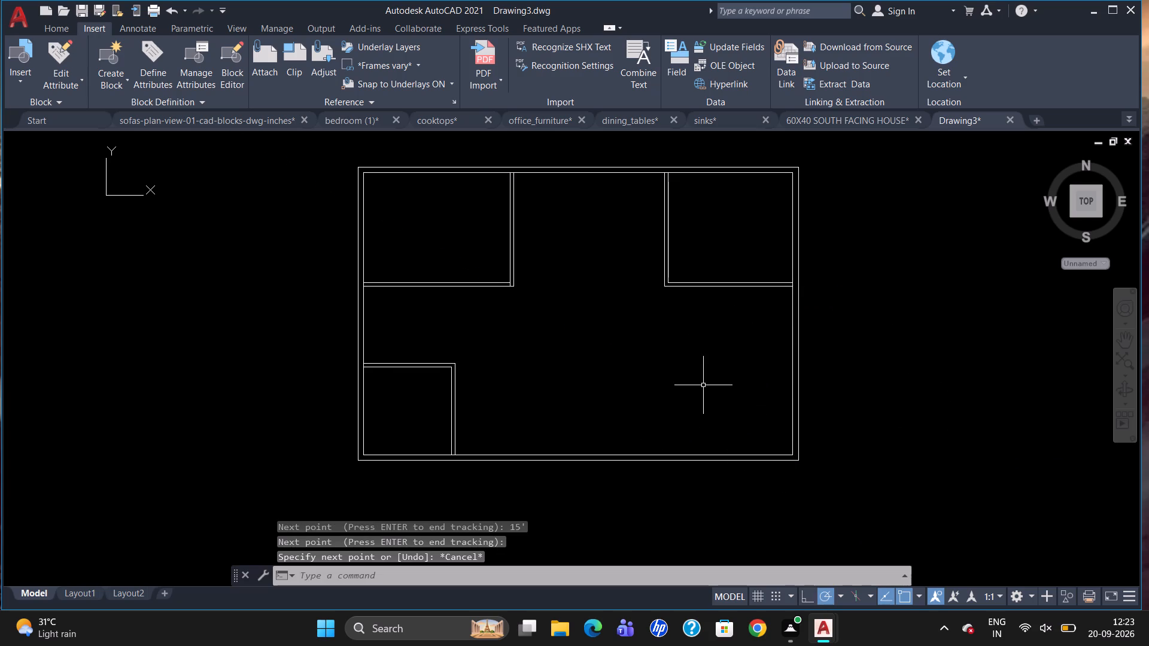
Draw the lower-right room's lines, starting 15' left of the inner bottom-right corner by tracking, going 15' up, then across to the inner right wall.
{"action": "scroll", "coordinate": [753, 412], "scroll_direction": "up", "scroll_amount": 1}
{"action": "key", "text": "l"}
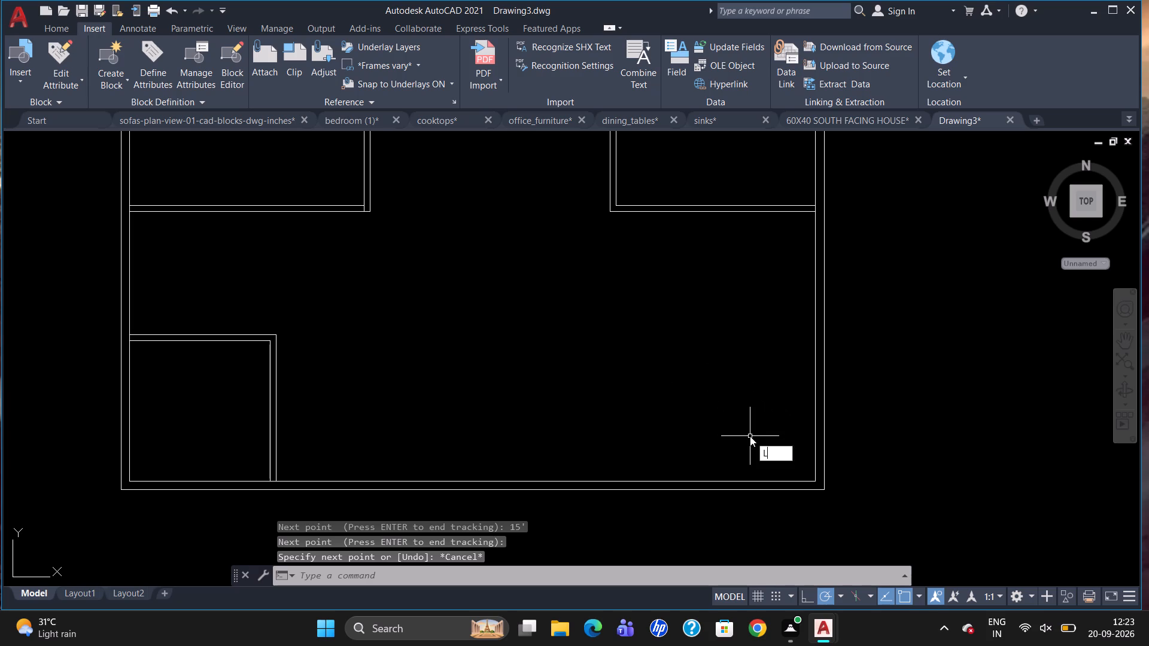
{"action": "key", "text": "Return"}
{"action": "type", "text": "TK"}
{"action": "key", "text": "Return"}
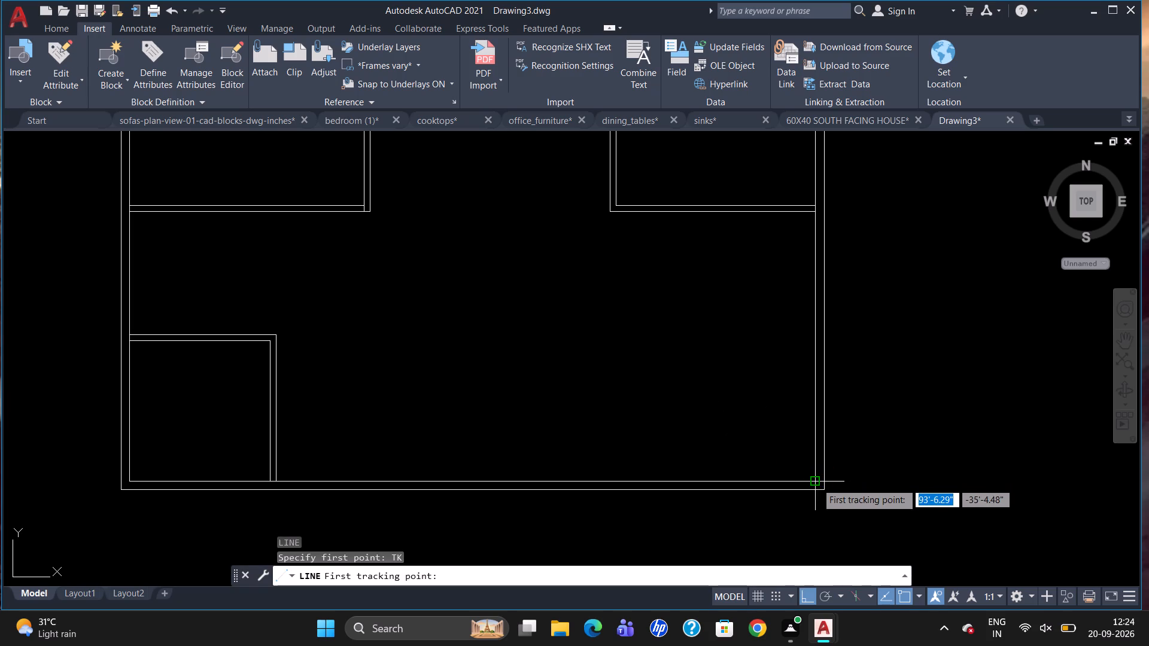
{"action": "left_click_drag", "start_coordinate": [816, 483], "coordinate": [753, 486]}
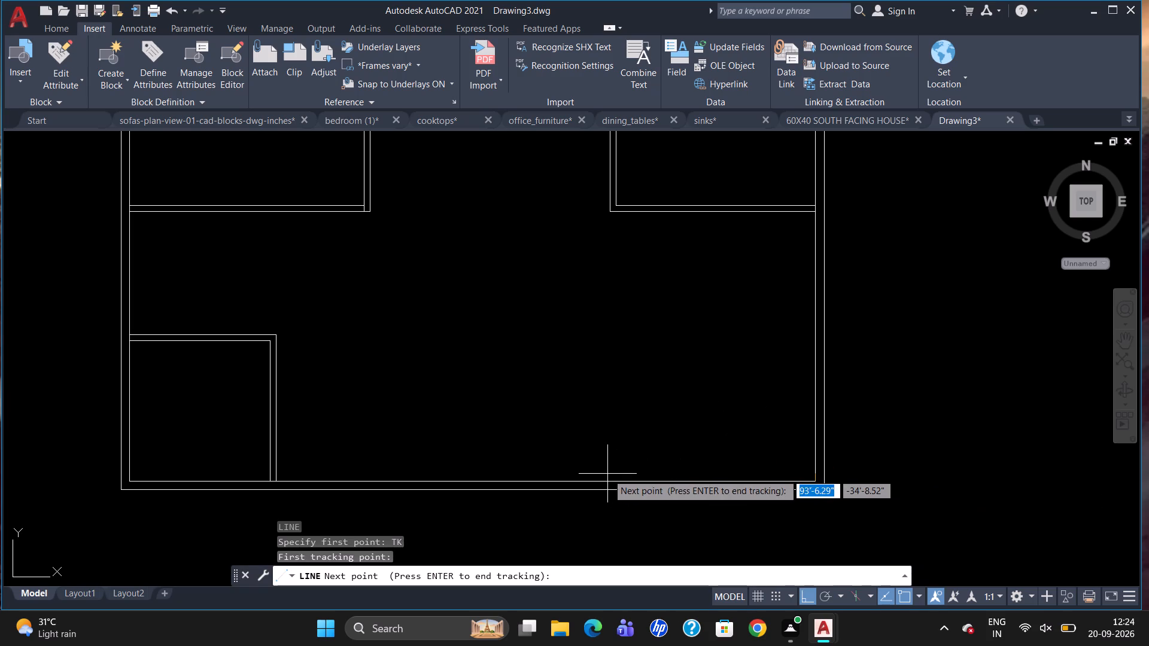
{"action": "scroll", "coordinate": [682, 490], "scroll_direction": "up", "scroll_amount": 3}
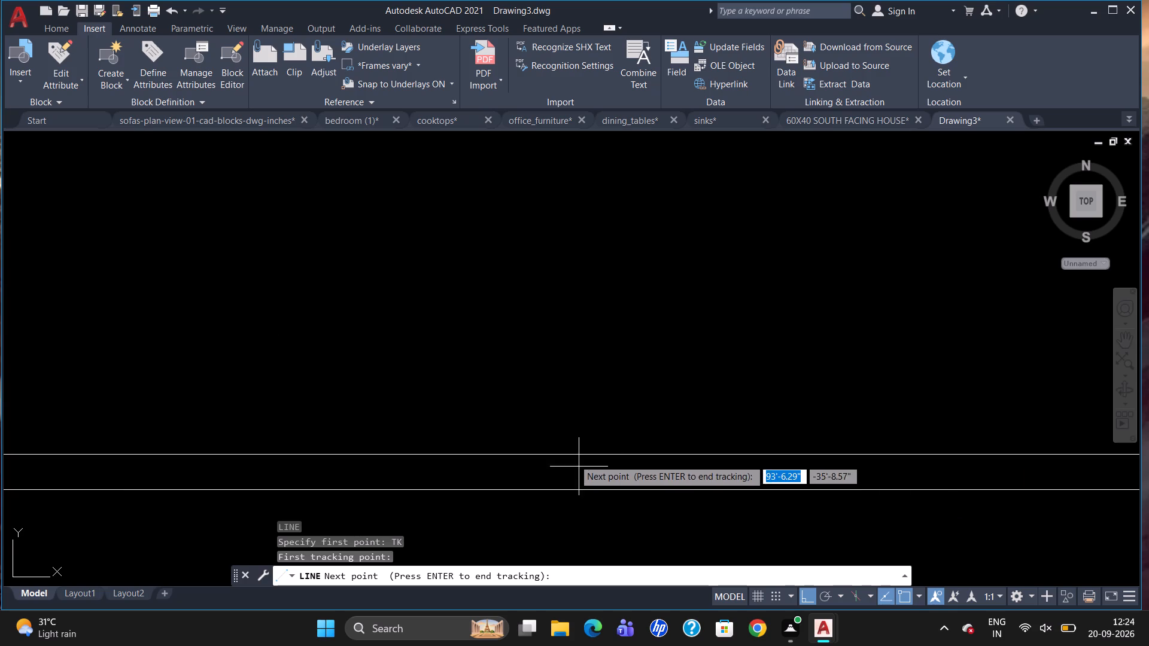
{"action": "scroll", "coordinate": [469, 407], "scroll_direction": "down", "scroll_amount": 2}
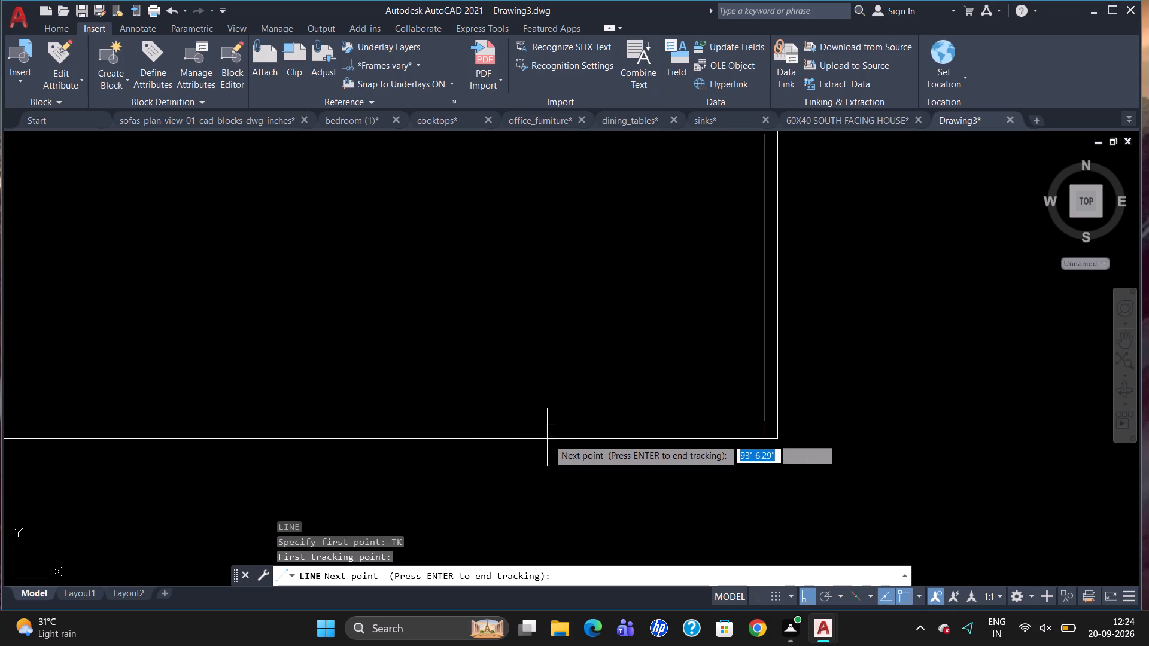
{"action": "left_click", "coordinate": [825, 595]}
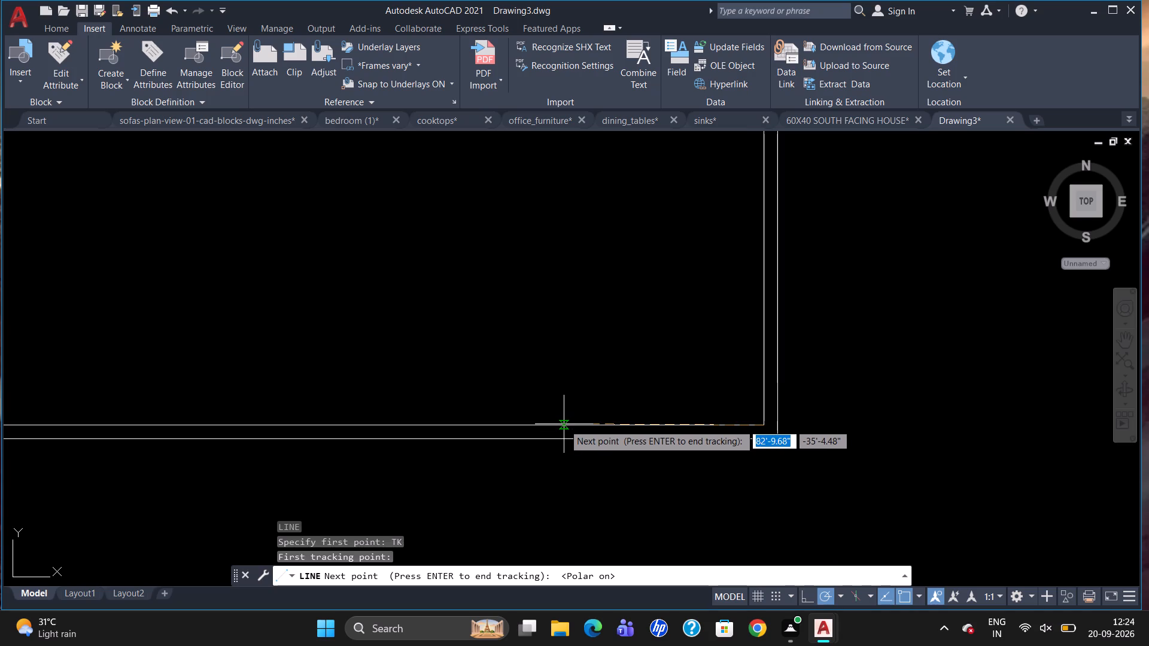
{"action": "type", "text": "15'"}
{"action": "key", "text": "Return"}
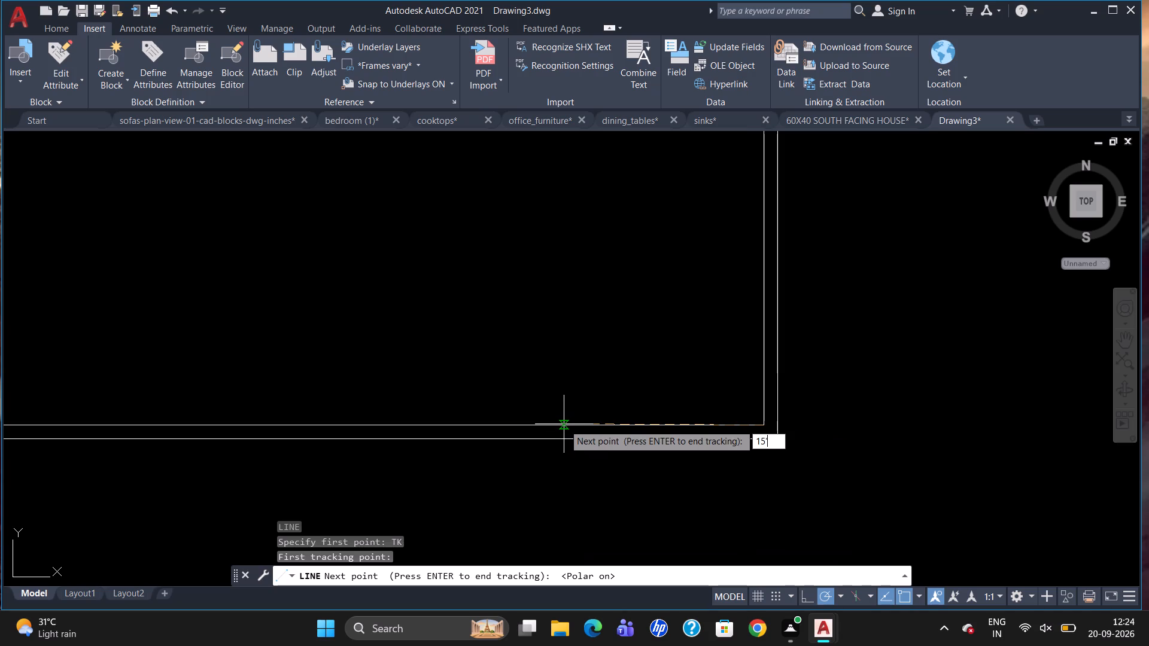
{"action": "key", "text": "Return"}
{"action": "scroll", "coordinate": [518, 269], "scroll_direction": "down", "scroll_amount": 2}
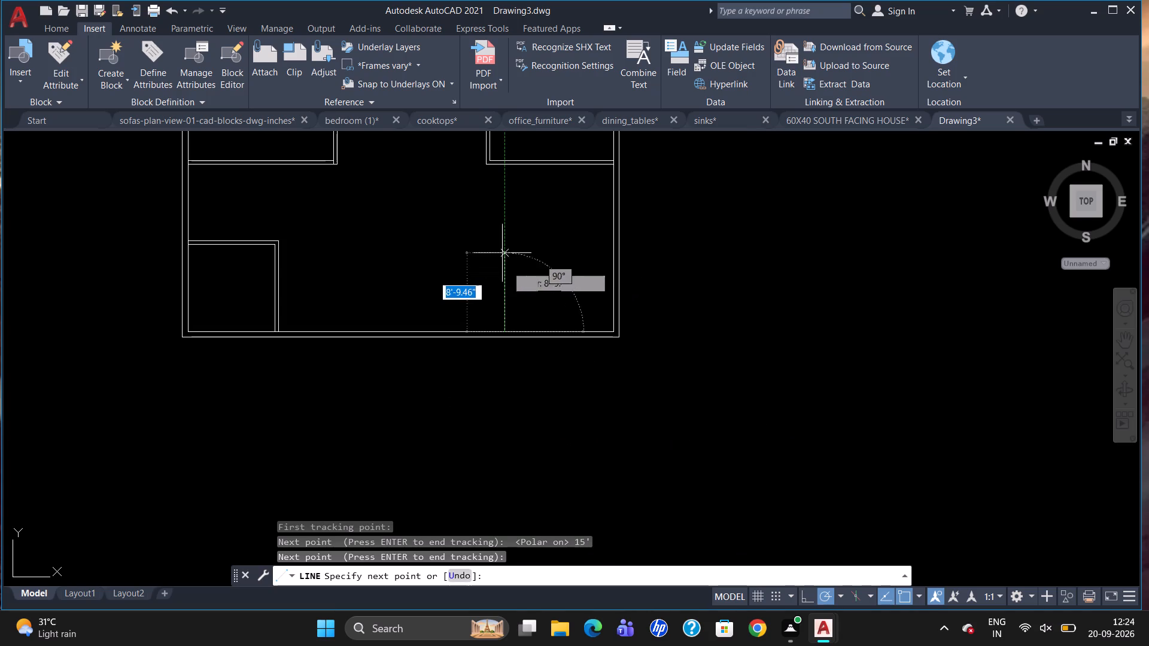
{"action": "key", "text": "1"}
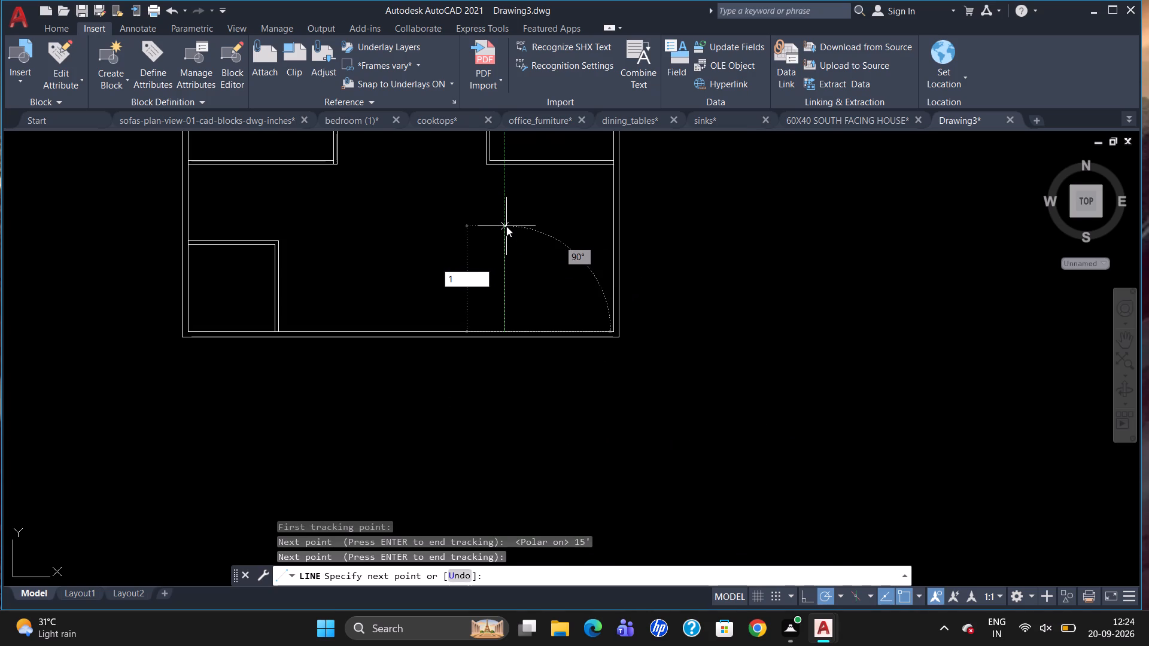
{"action": "type", "text": "5'"}
{"action": "key", "text": "Return"}
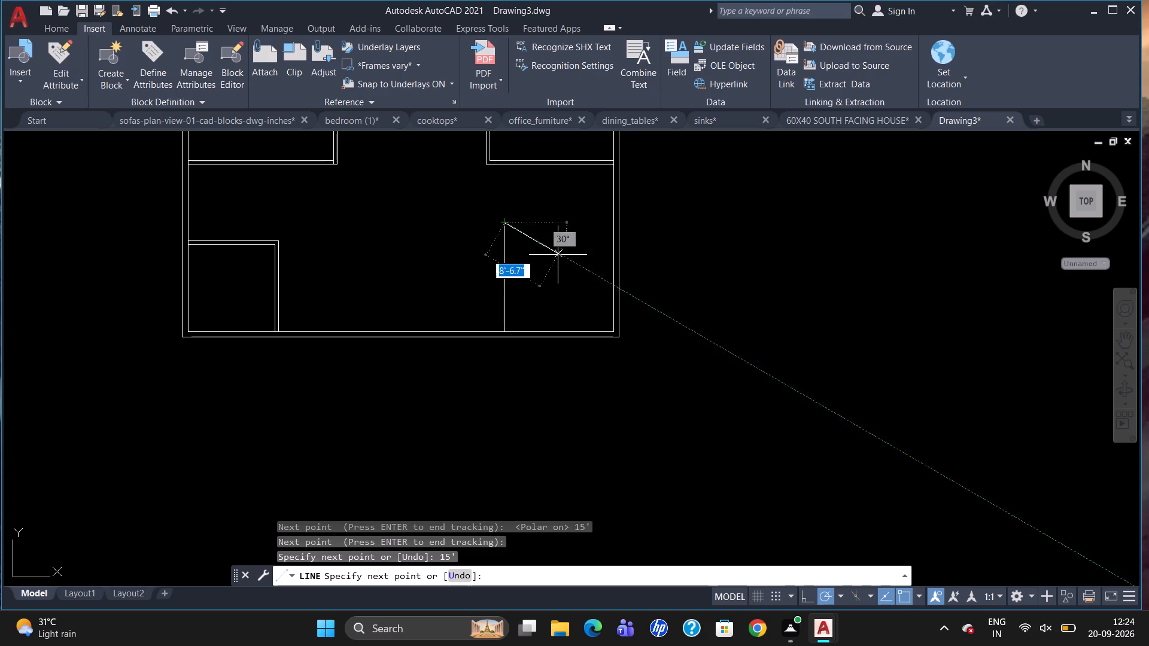
{"action": "left_click", "coordinate": [613, 218]}
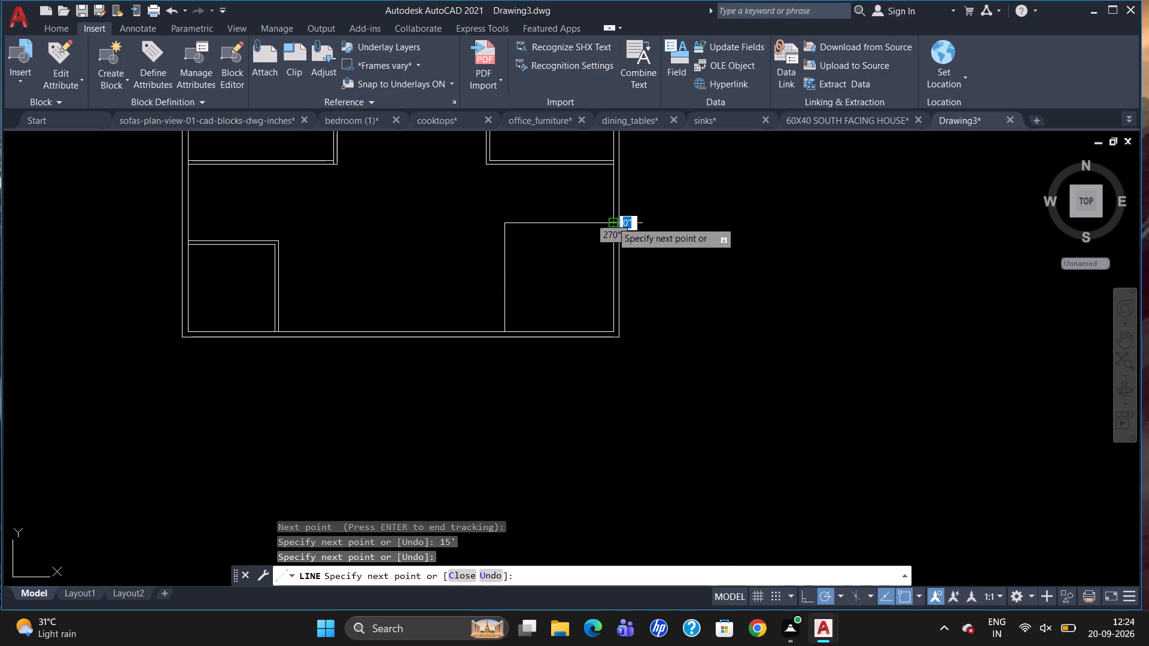
{"action": "key", "text": "Escape"}
Offset the lower-right room's horizontal line upward and its vertical line to the left, outside the room, by 6".
{"action": "scroll", "coordinate": [620, 279], "scroll_direction": "down", "scroll_amount": 1}
{"action": "scroll", "coordinate": [544, 183], "scroll_direction": "up", "scroll_amount": 1}
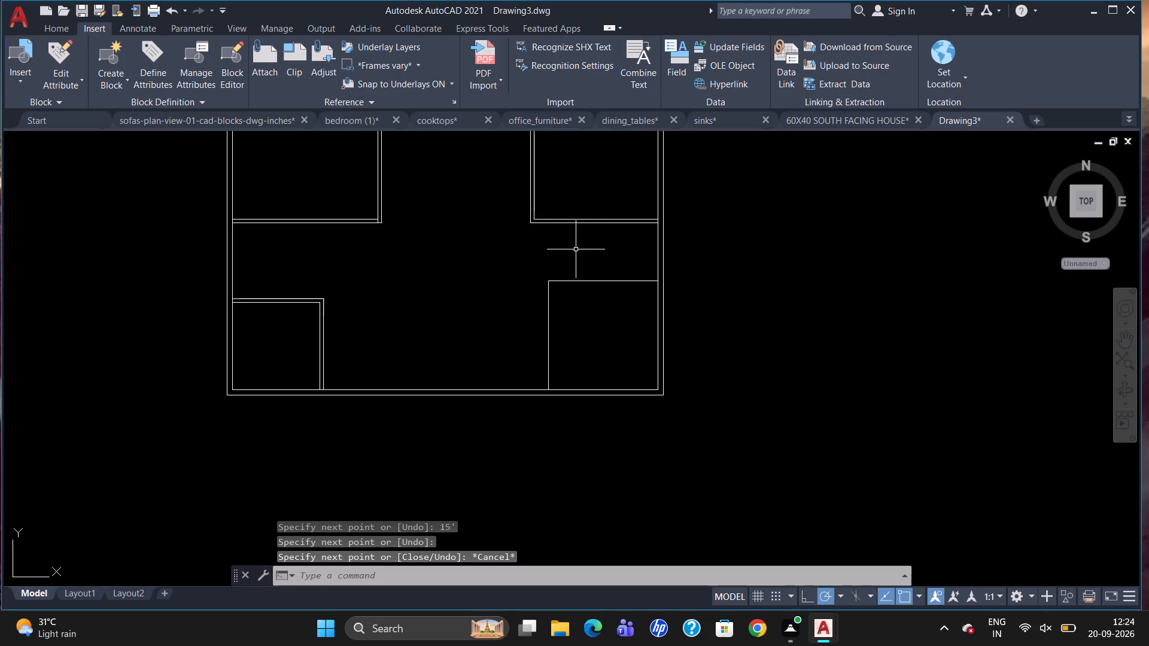
{"action": "scroll", "coordinate": [576, 250], "scroll_direction": "up", "scroll_amount": 1}
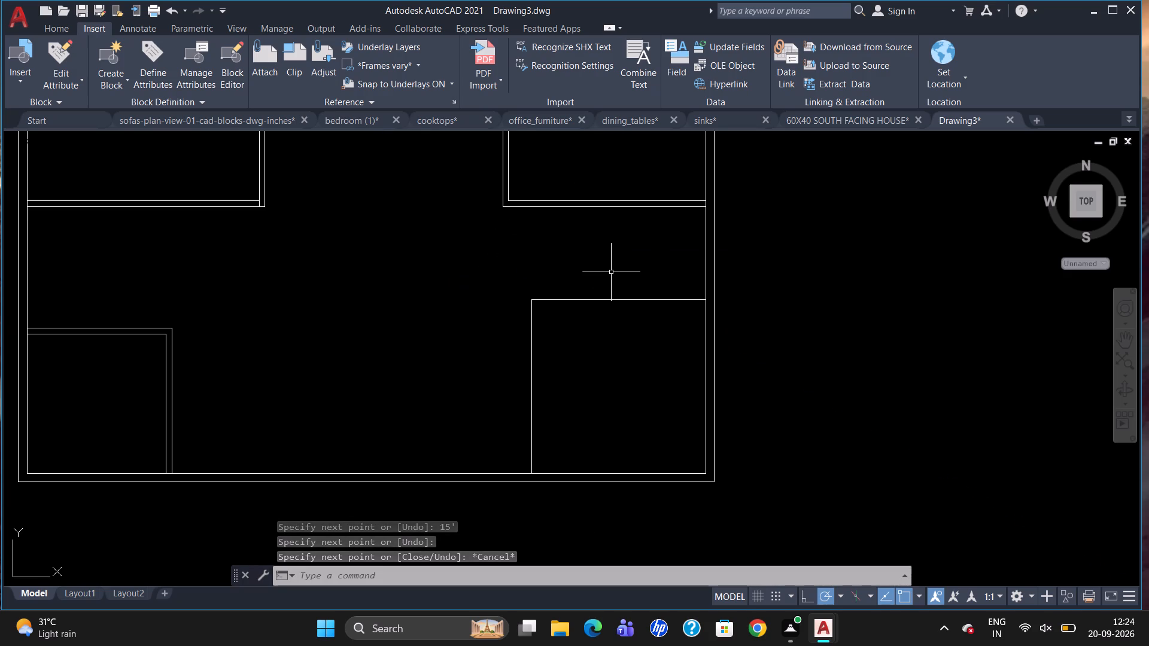
{"action": "key", "text": "o"}
{"action": "key", "text": "Return"}
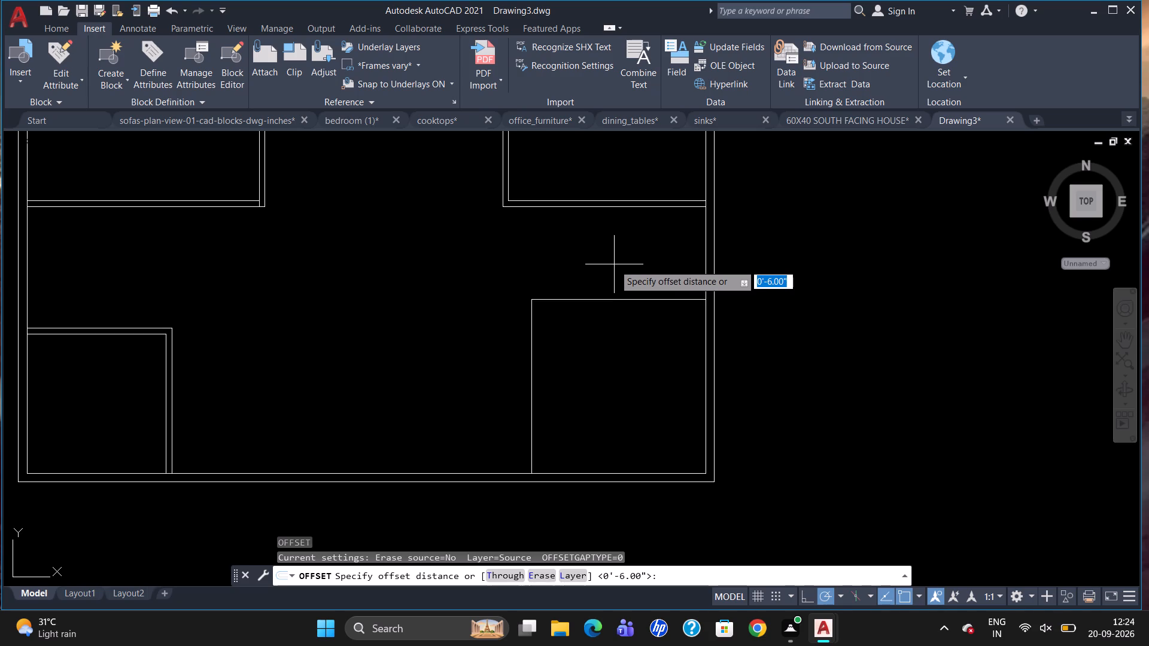
{"action": "key", "text": "6"}
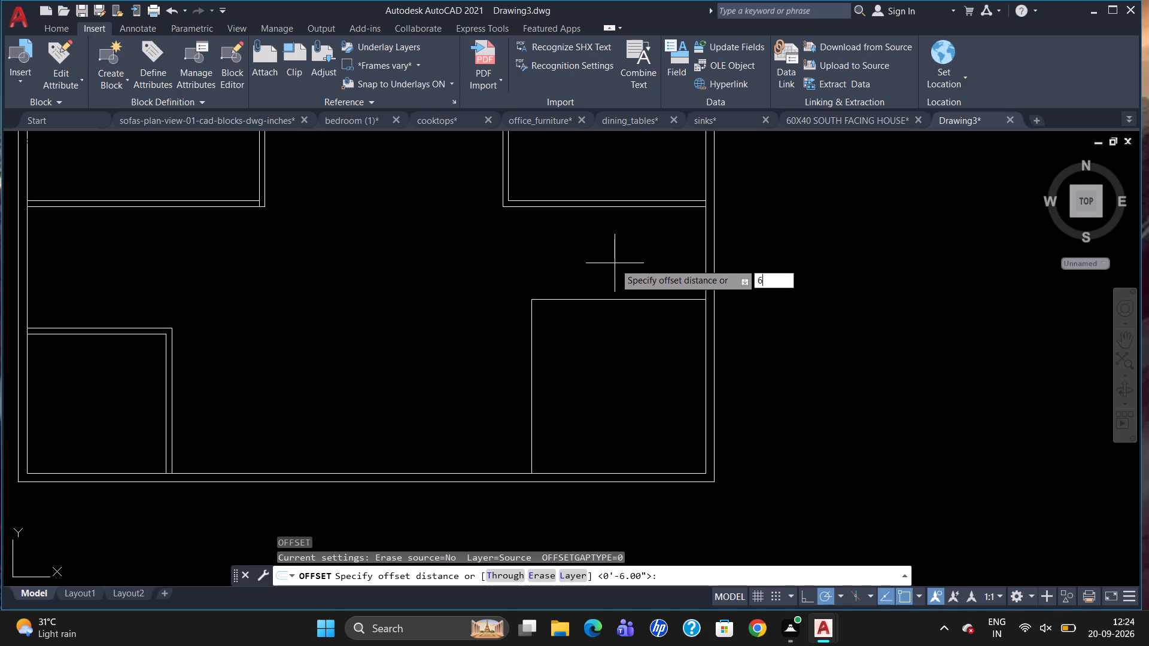
{"action": "key", "text": "Return"}
{"action": "left_click_drag", "start_coordinate": [620, 299], "coordinate": [623, 285]}
{"action": "left_click_drag", "start_coordinate": [627, 273], "coordinate": [619, 292]}
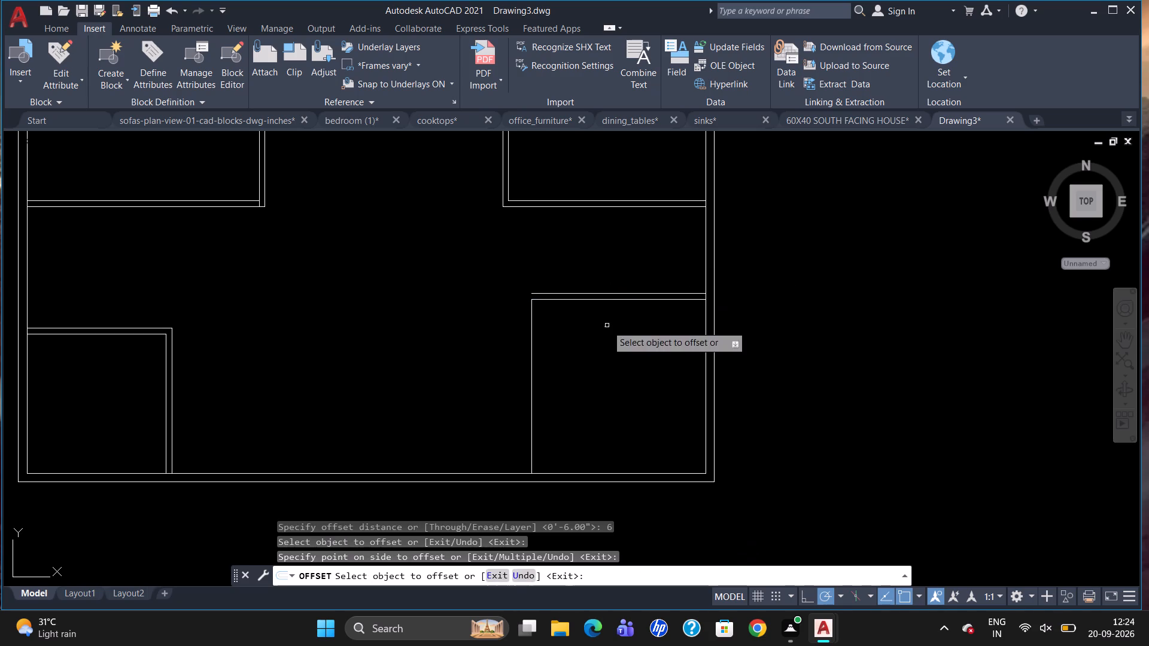
{"action": "left_click_drag", "start_coordinate": [530, 370], "coordinate": [505, 374]}
{"action": "left_click", "coordinate": [455, 385]}
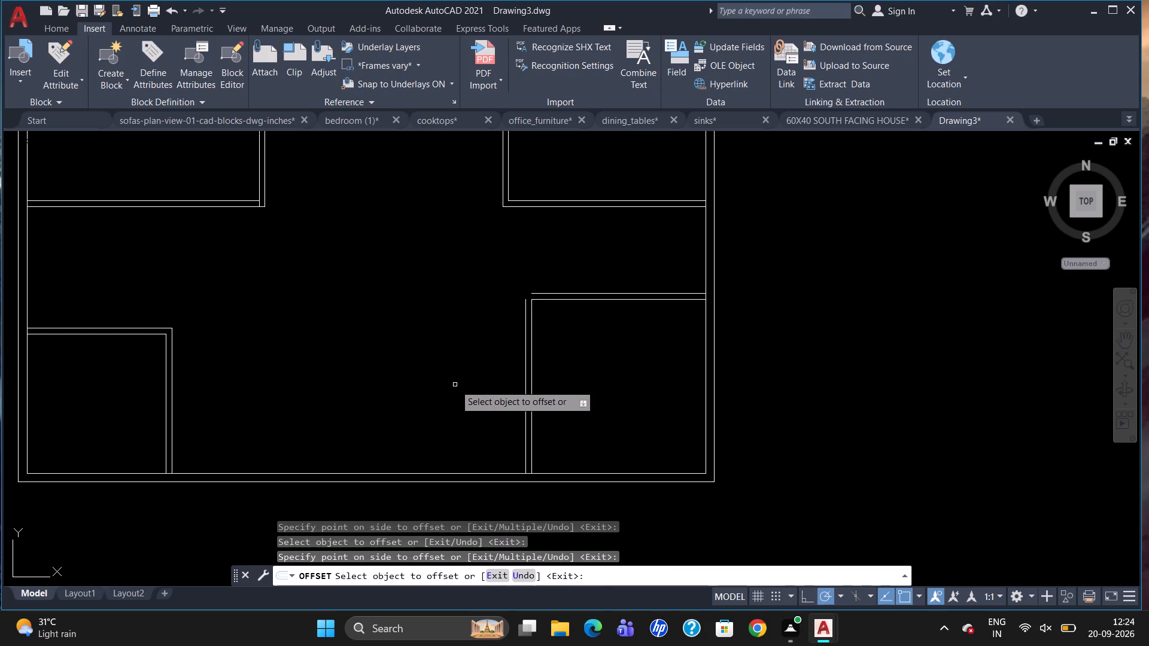
{"action": "key", "text": "Escape"}
Draw a vertical line about 1'-3" upward from the top end of the lower-right room's outer vertical partition line.
{"action": "scroll", "coordinate": [504, 297], "scroll_direction": "up", "scroll_amount": 2}
{"action": "key", "text": "l"}
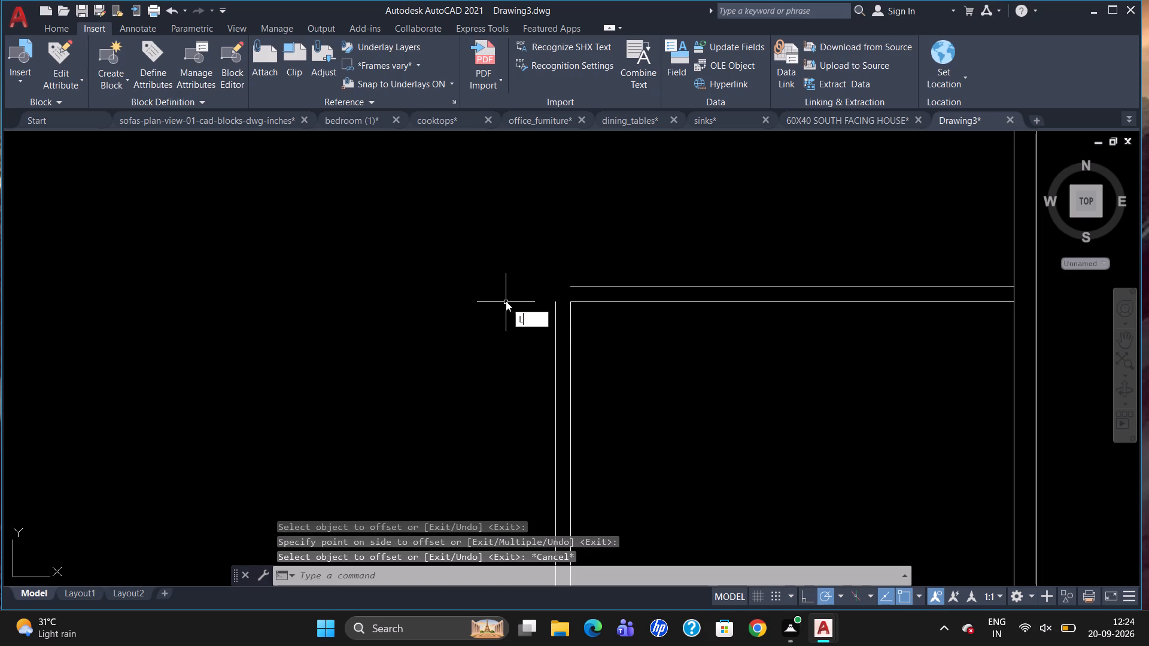
{"action": "key", "text": "Return"}
{"action": "left_click", "coordinate": [555, 303]}
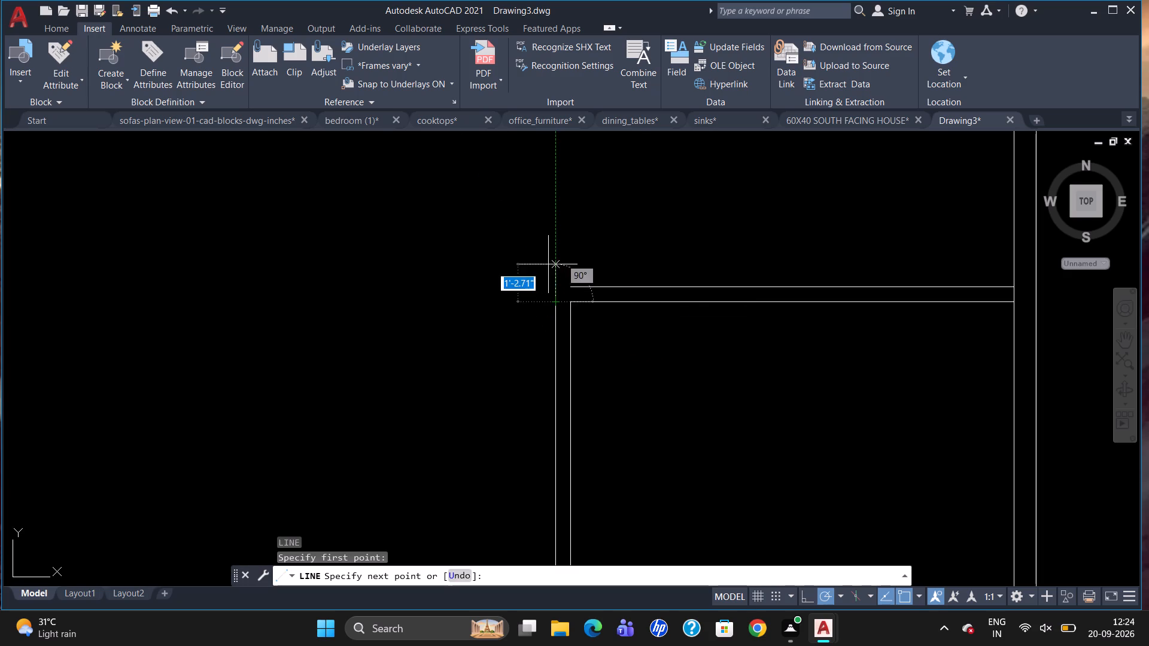
{"action": "left_click", "coordinate": [549, 262]}
{"action": "key", "text": "Escape"}
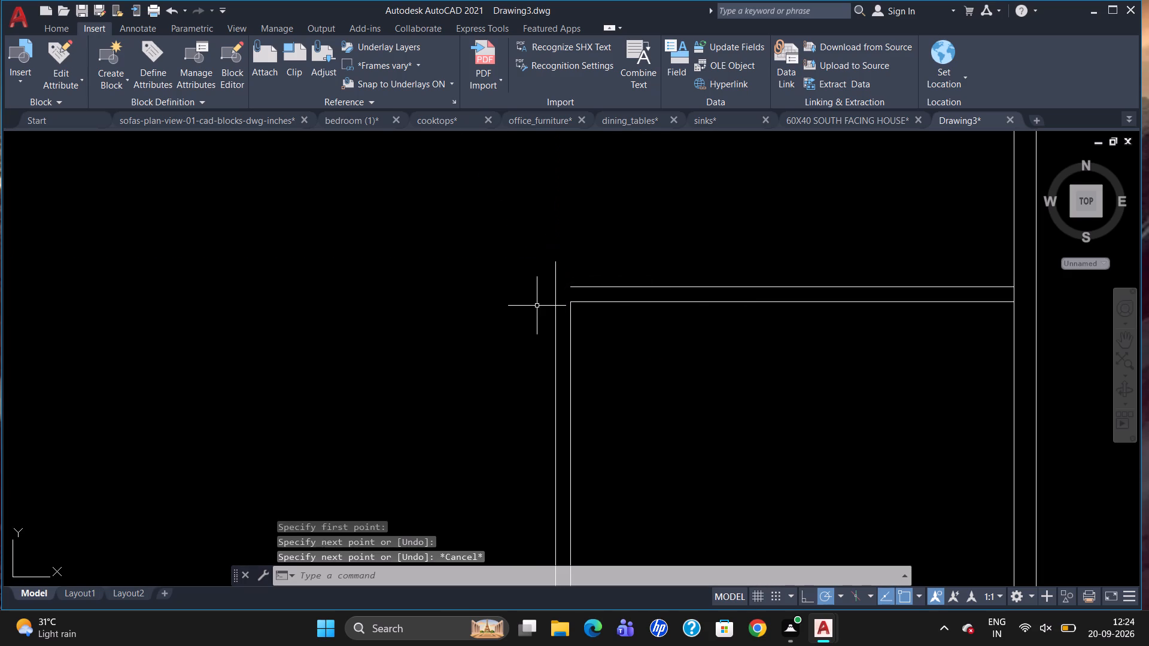
Extend the lower-right room's outer horizontal partition line to the short vertical line.
{"action": "key", "text": "w"}
{"action": "key", "text": "BackSpace"}
{"action": "type", "text": "EX"}
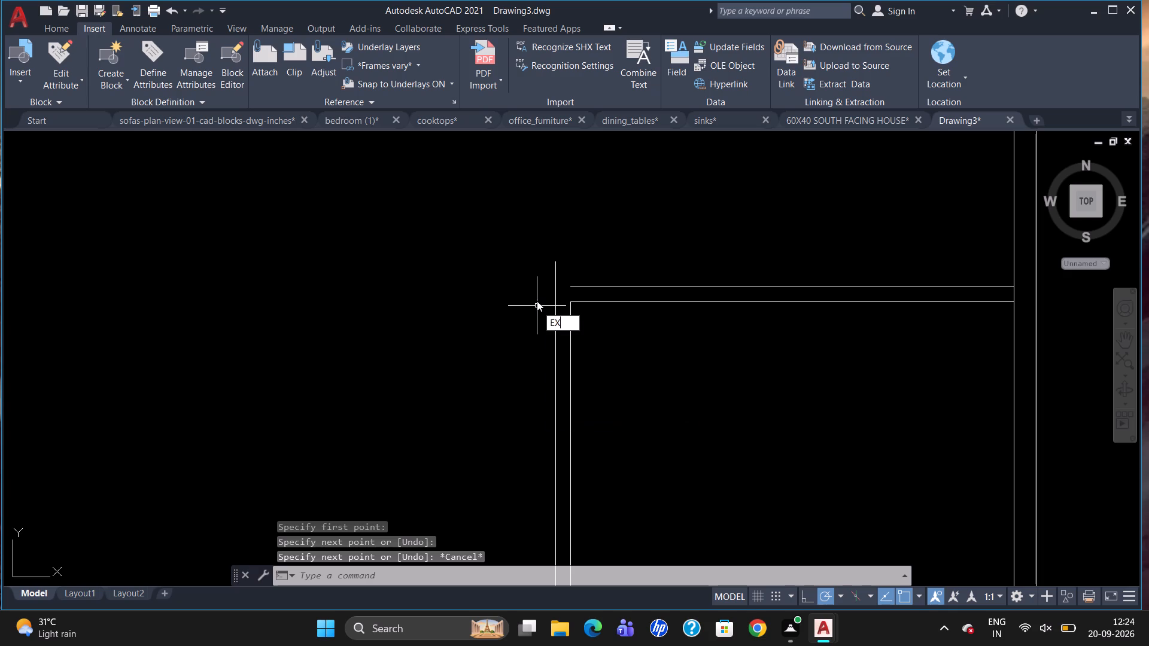
{"action": "key", "text": "Return"}
{"action": "left_click", "coordinate": [554, 281]}
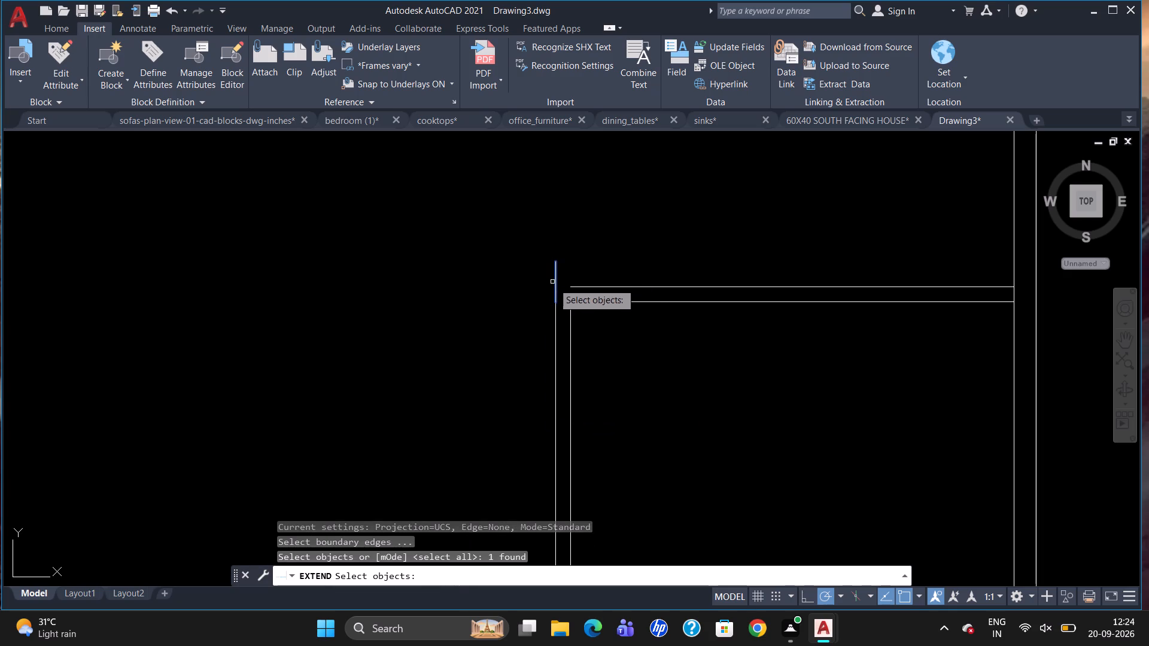
{"action": "key", "text": "Return"}
{"action": "left_click", "coordinate": [579, 288]}
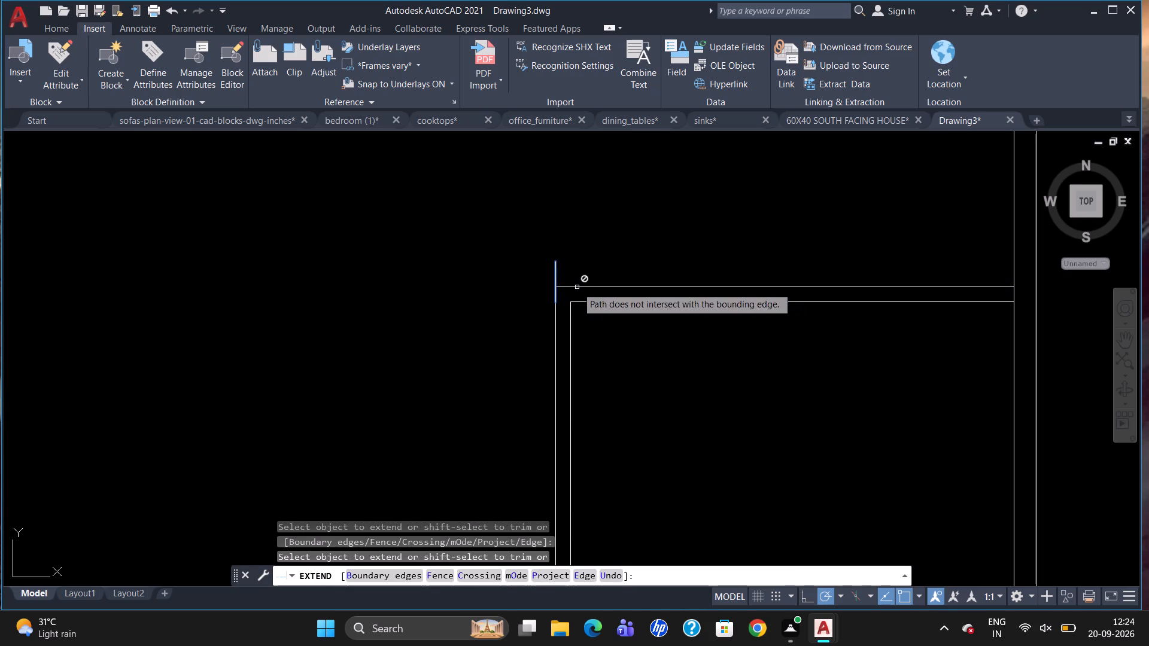
{"action": "key", "text": "Escape"}
Trim the vertical line's overhang above the outer corner of the lower-right room's partition.
{"action": "type", "text": "TR"}
{"action": "key", "text": "Return"}
{"action": "key", "text": "Return"}
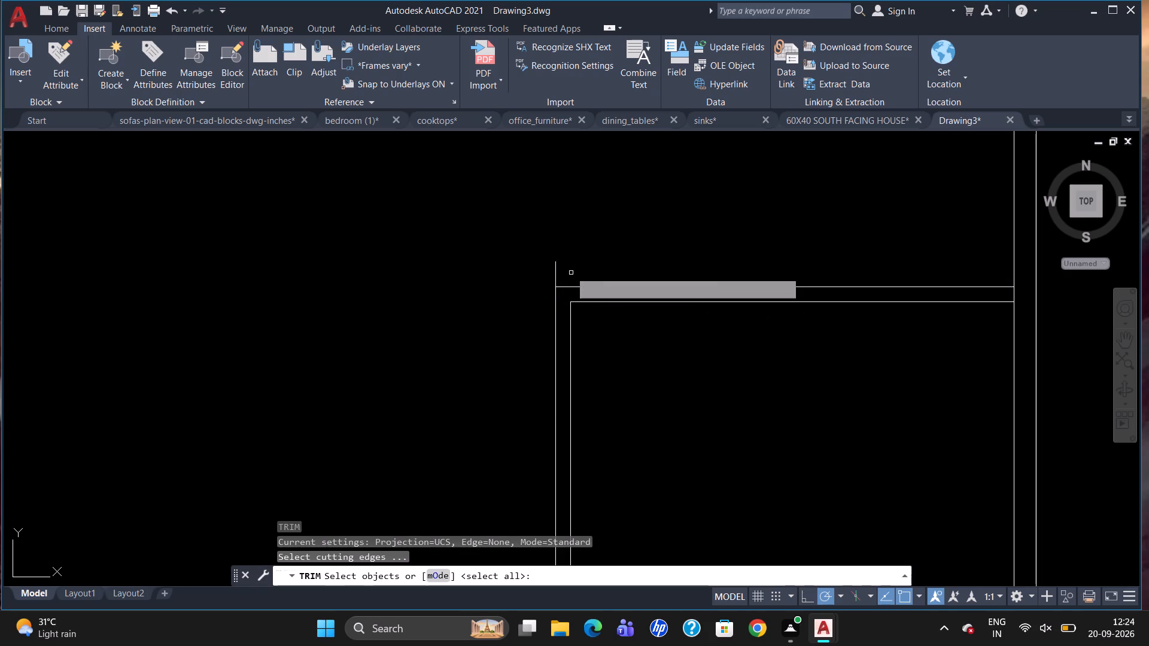
{"action": "left_click", "coordinate": [558, 267]}
{"action": "left_click", "coordinate": [555, 273]}
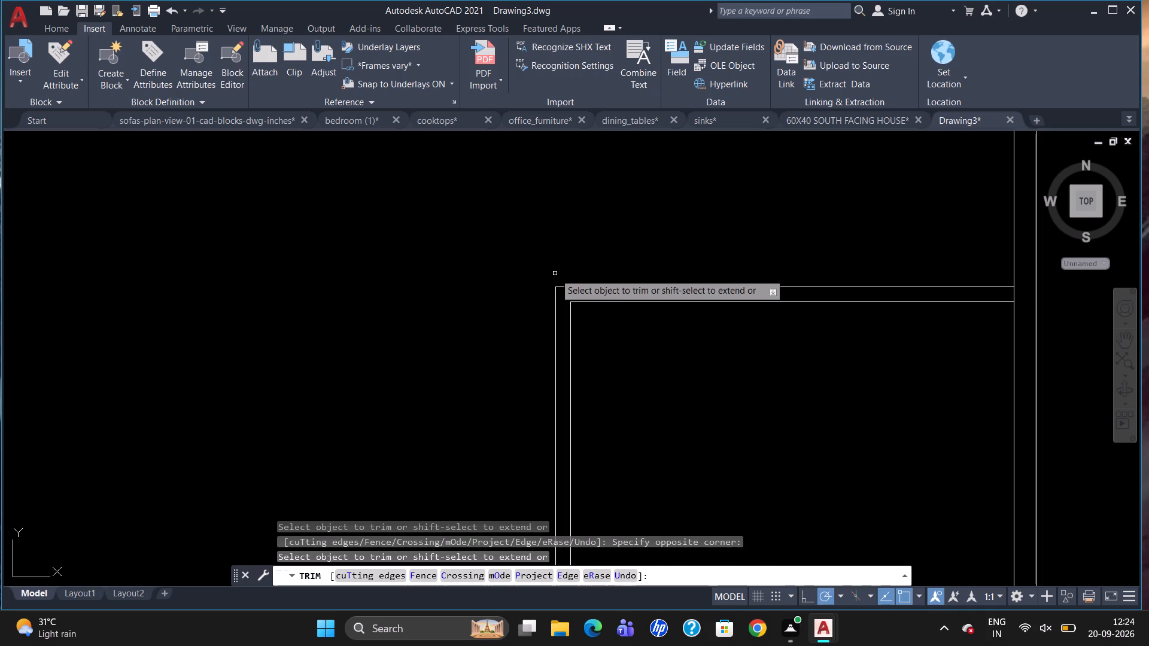
{"action": "key", "text": "Escape"}
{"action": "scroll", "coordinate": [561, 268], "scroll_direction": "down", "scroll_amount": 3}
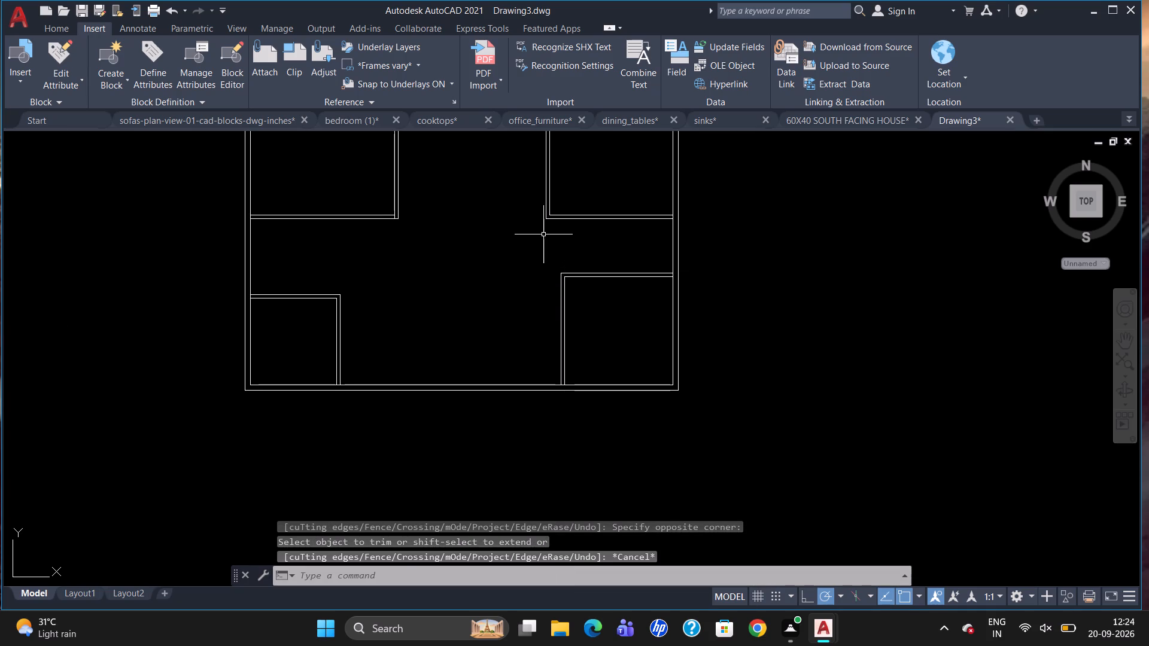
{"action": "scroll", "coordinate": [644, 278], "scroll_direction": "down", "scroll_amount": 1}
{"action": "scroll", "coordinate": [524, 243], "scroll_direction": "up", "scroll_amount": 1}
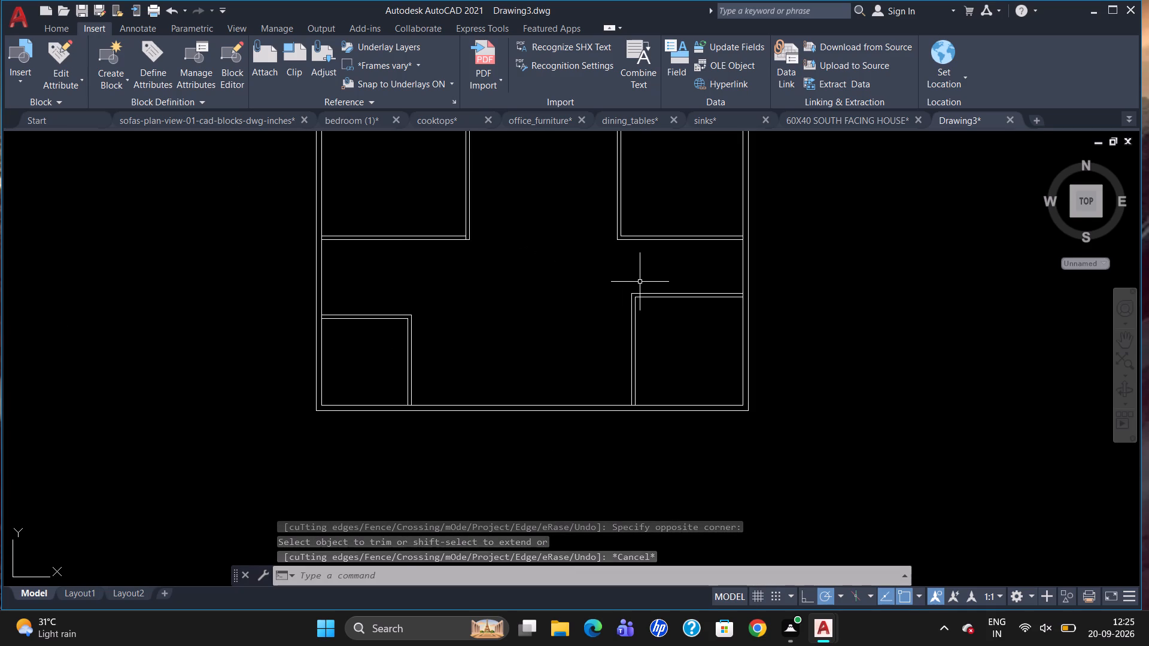
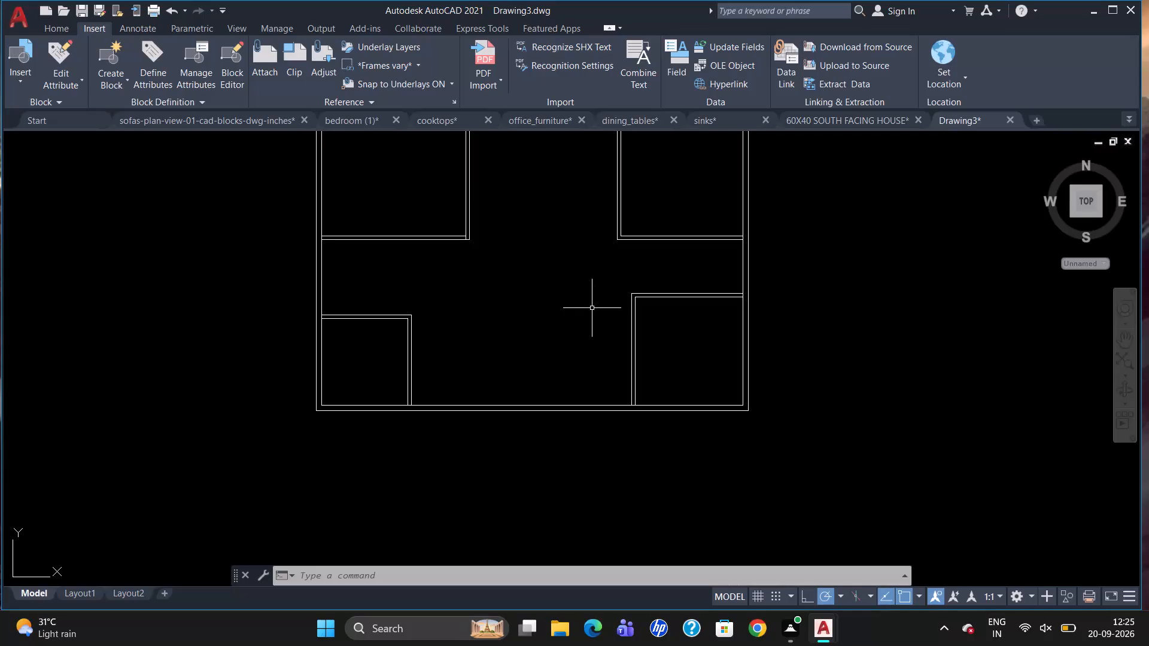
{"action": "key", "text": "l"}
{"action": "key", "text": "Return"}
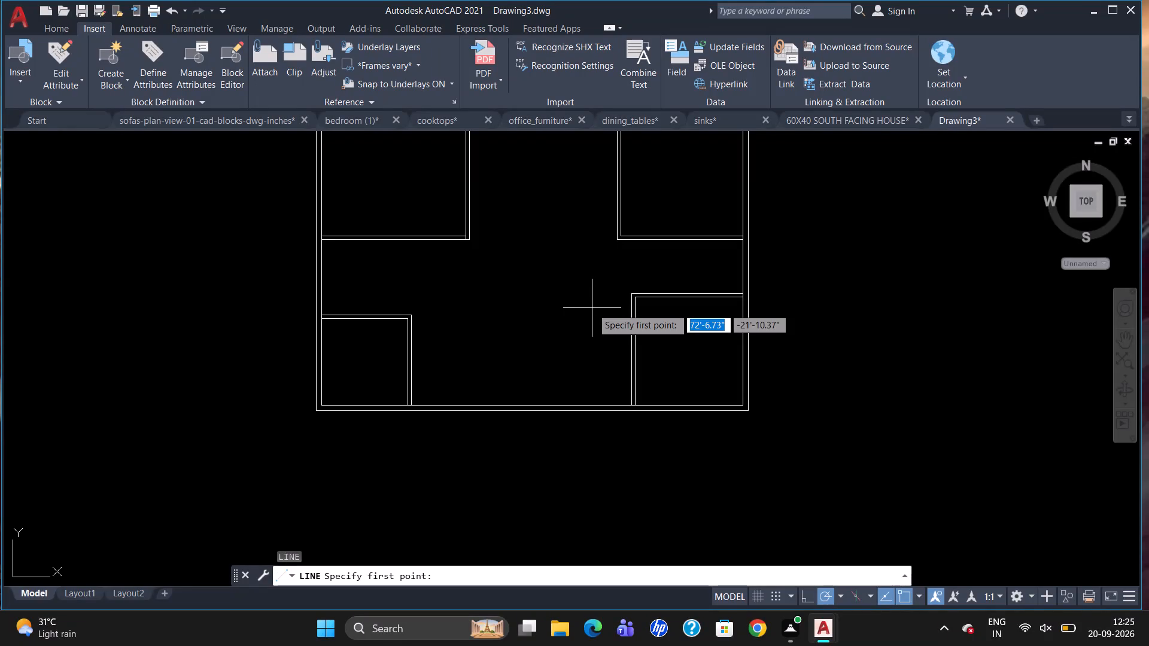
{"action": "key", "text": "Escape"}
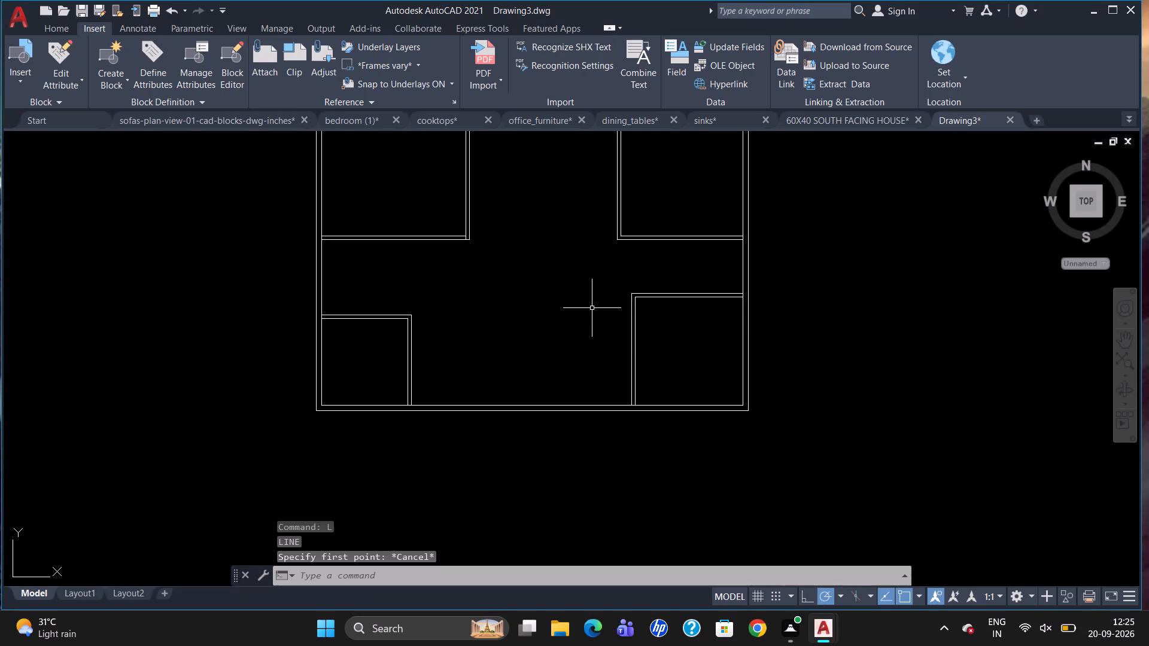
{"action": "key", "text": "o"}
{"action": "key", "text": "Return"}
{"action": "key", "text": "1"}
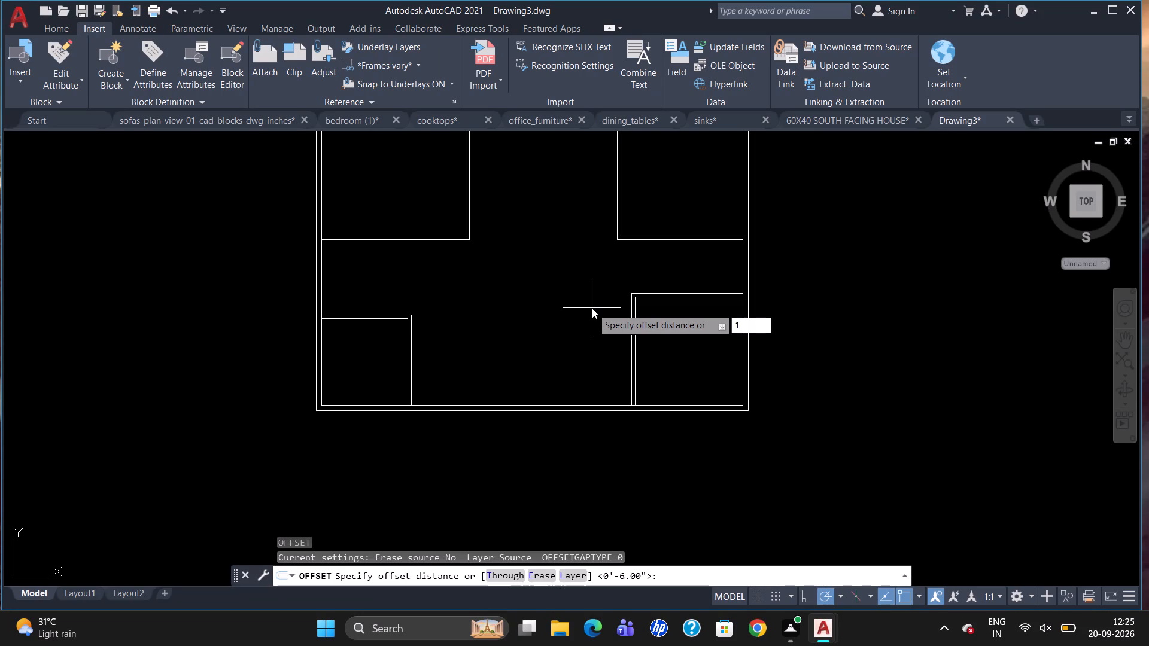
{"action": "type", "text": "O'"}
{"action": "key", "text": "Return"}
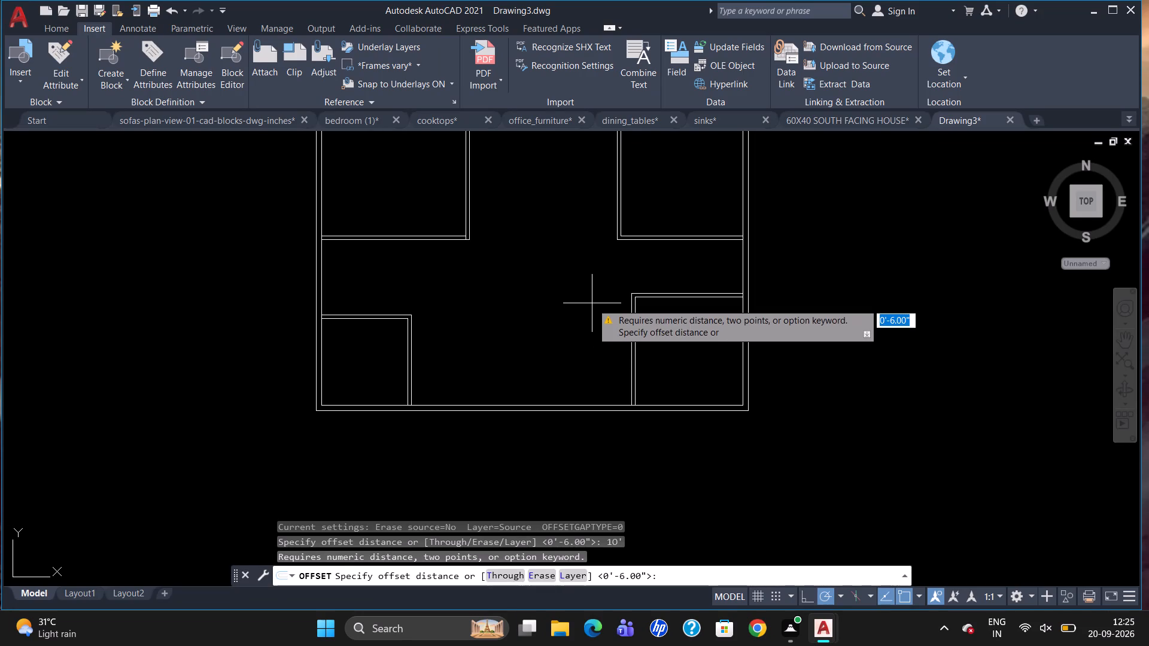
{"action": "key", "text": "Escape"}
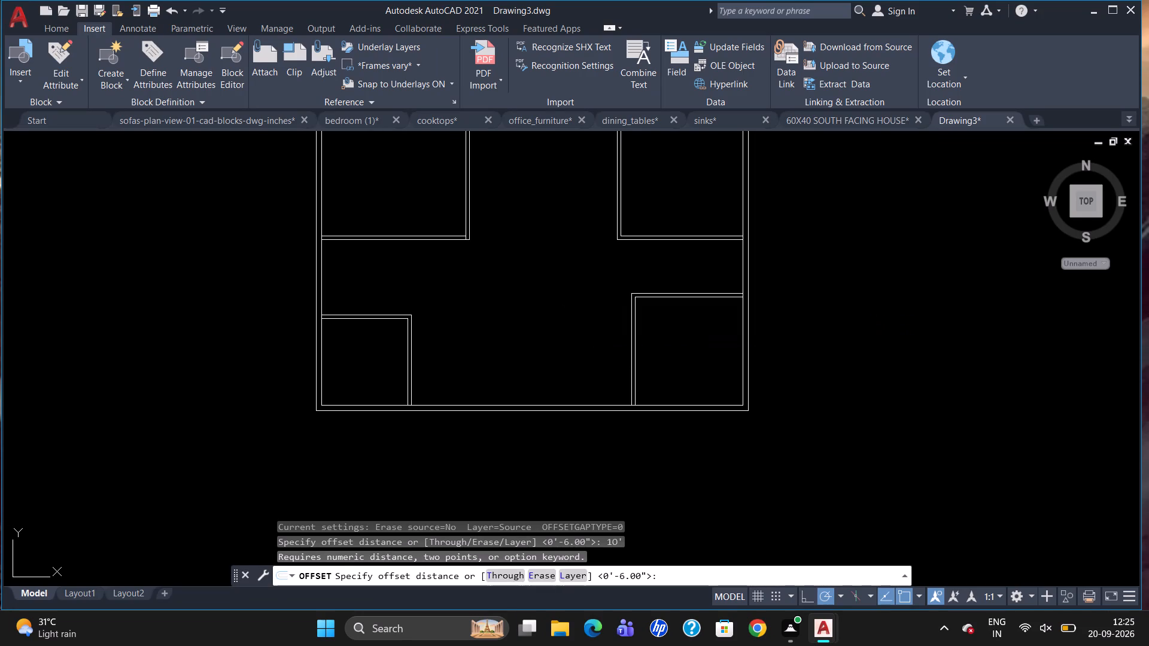
Offset the lower-right room's outer vertical partition line 10' to the left.
{"action": "key", "text": "o"}
{"action": "key", "text": "Return"}
{"action": "type", "text": "10'"}
{"action": "key", "text": "Return"}
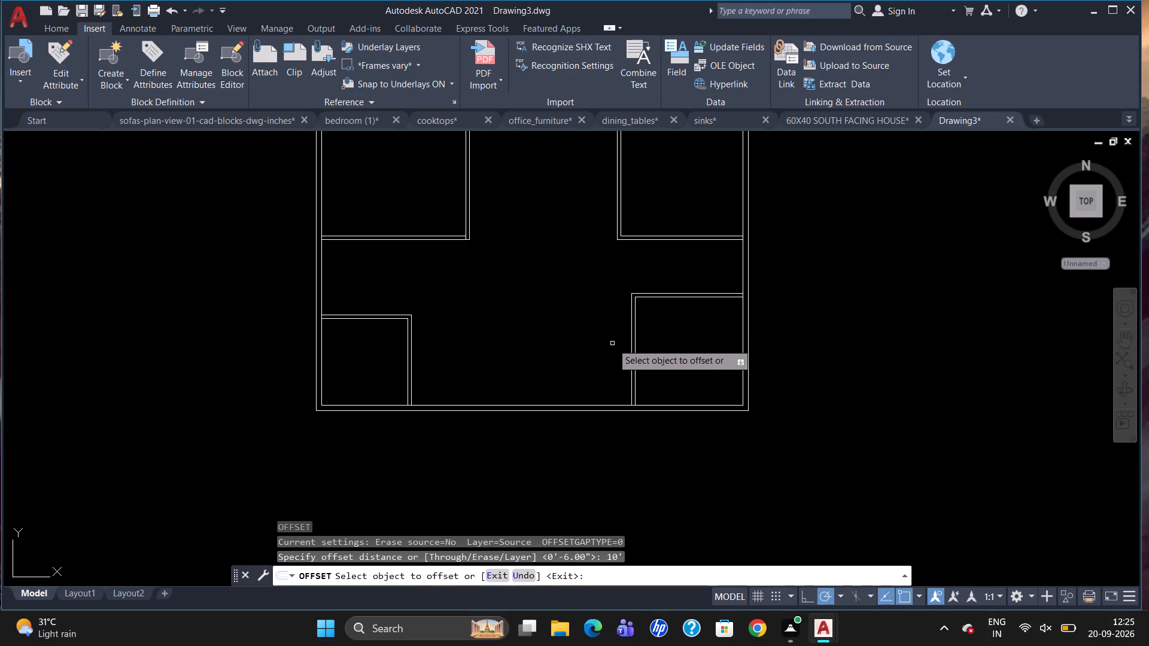
{"action": "left_click_drag", "start_coordinate": [628, 359], "coordinate": [608, 363]}
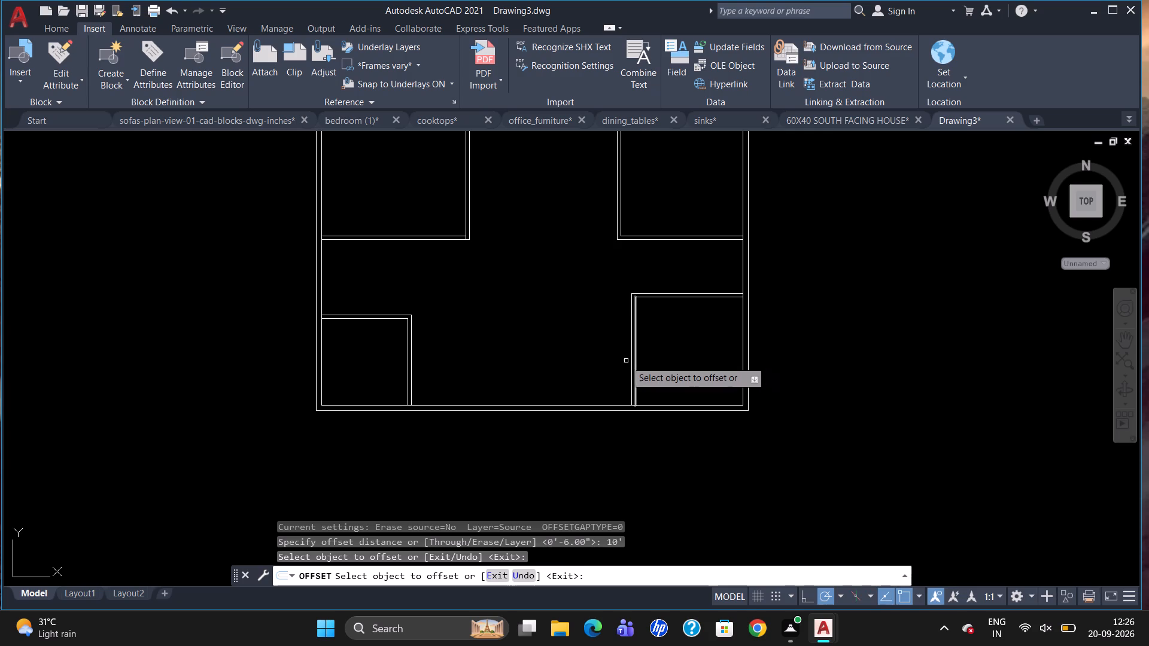
{"action": "left_click_drag", "start_coordinate": [632, 361], "coordinate": [621, 362]}
{"action": "left_click", "coordinate": [570, 374]}
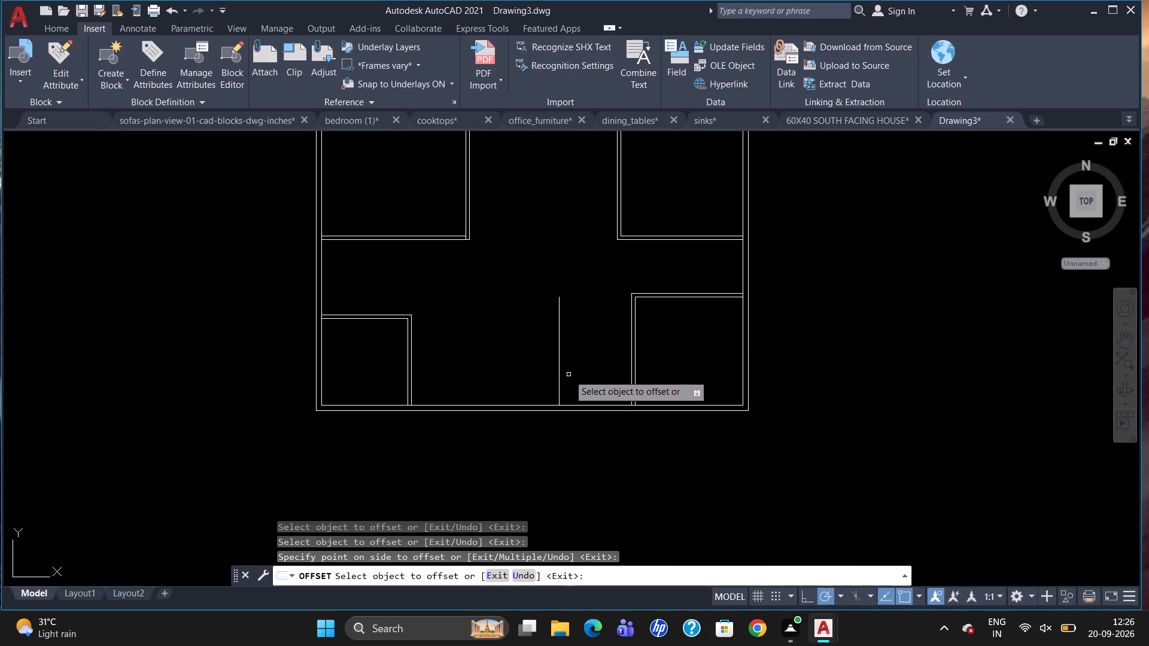
Offset the new vertical line 6" to the left to form the adjoining room's partition.
{"action": "left_click", "coordinate": [558, 373]}
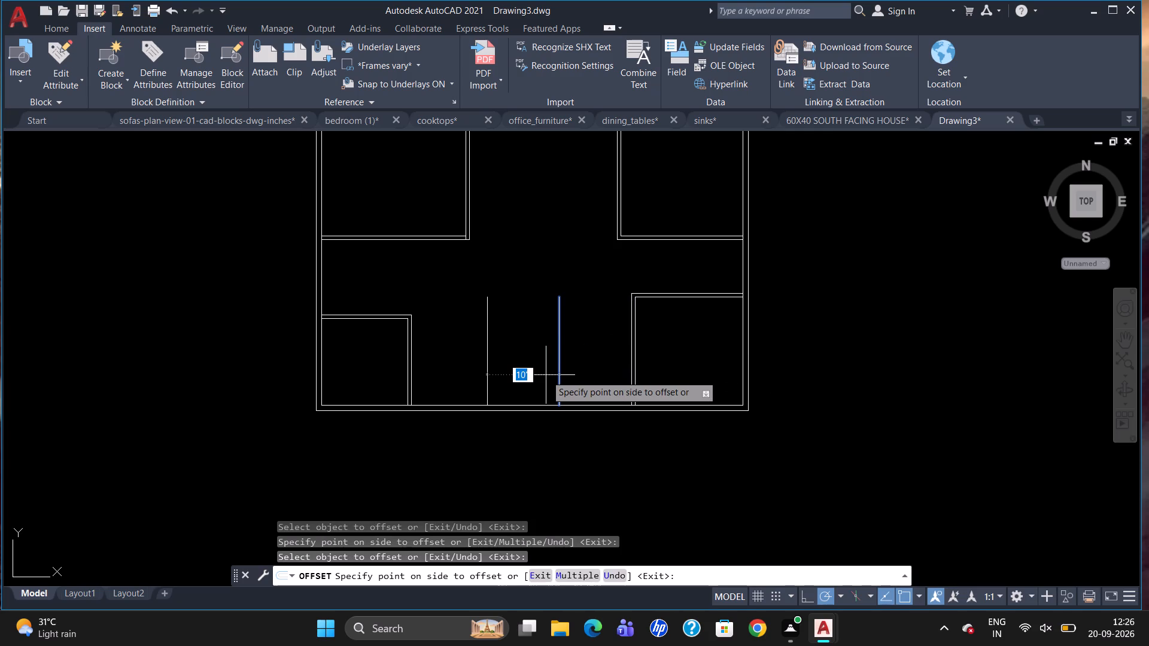
{"action": "key", "text": "6"}
{"action": "key", "text": "Return"}
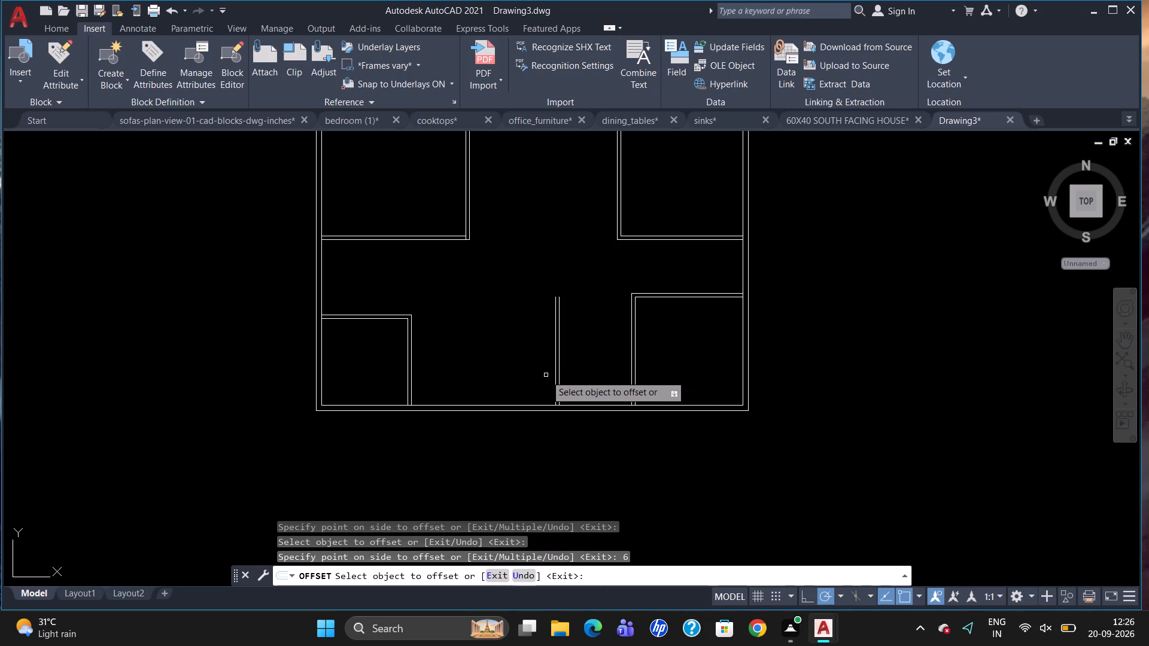
{"action": "key", "text": "Escape"}
Draw a horizontal line from the top end of the new partition's right line to the lower-right room's outer vertical partition line.
{"action": "scroll", "coordinate": [570, 367], "scroll_direction": "up", "scroll_amount": 2}
{"action": "scroll", "coordinate": [498, 341], "scroll_direction": "down", "scroll_amount": 2}
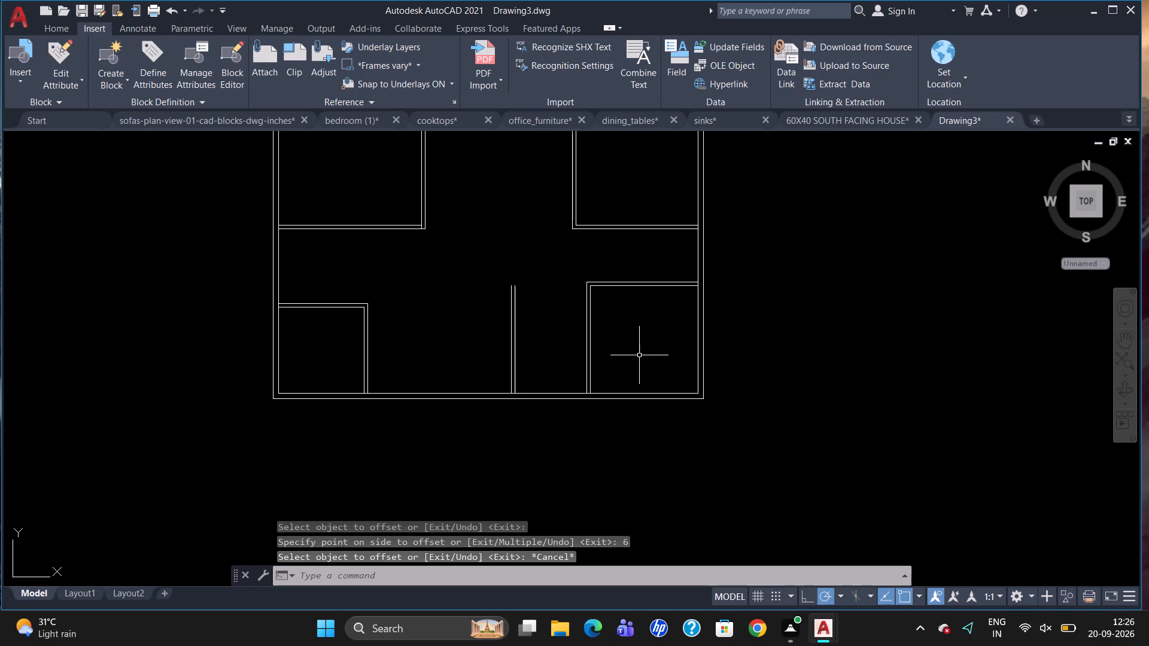
{"action": "scroll", "coordinate": [613, 312], "scroll_direction": "up", "scroll_amount": 1}
{"action": "scroll", "coordinate": [608, 356], "scroll_direction": "down", "scroll_amount": 1}
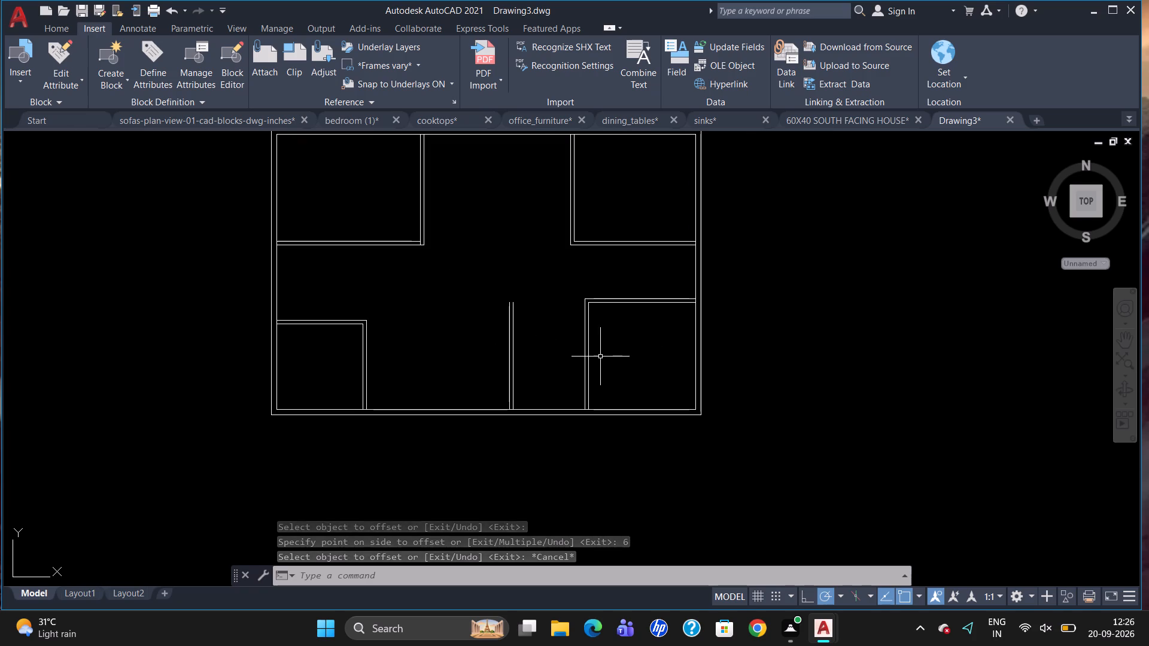
{"action": "scroll", "coordinate": [603, 348], "scroll_direction": "down", "scroll_amount": 1}
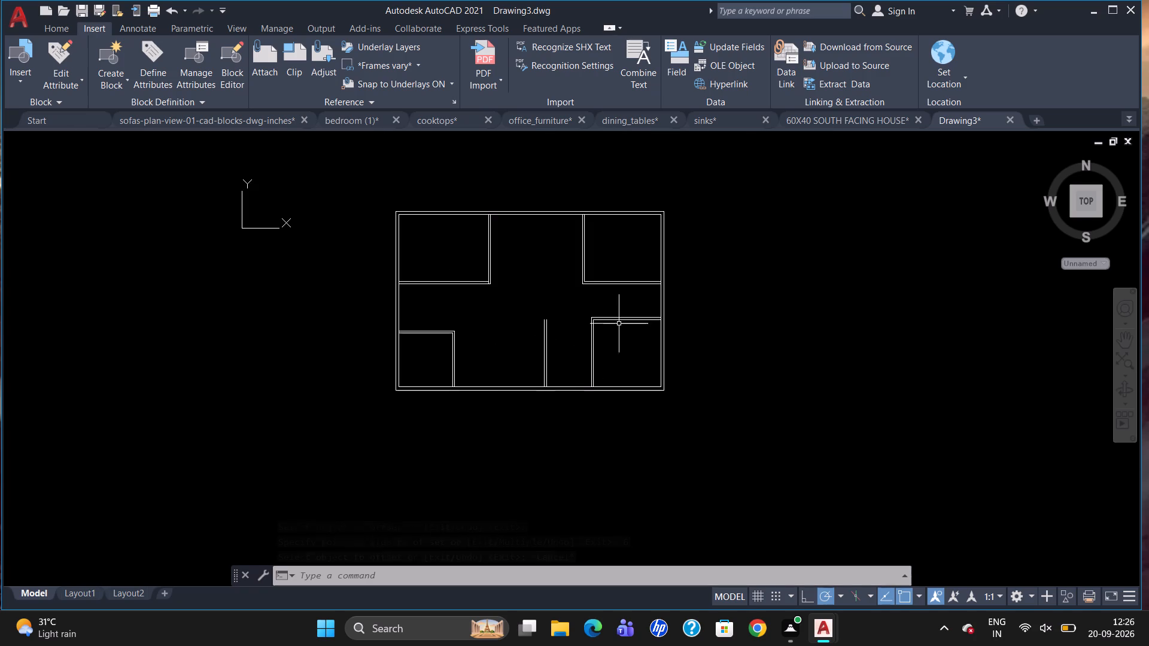
{"action": "scroll", "coordinate": [627, 313], "scroll_direction": "up", "scroll_amount": 2}
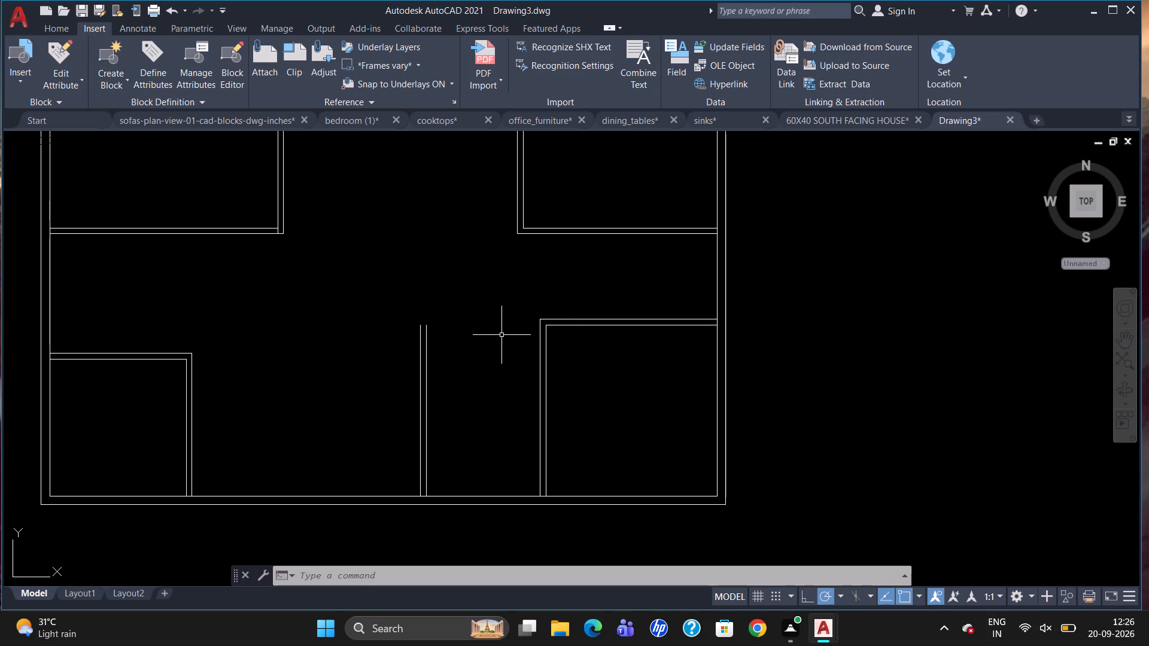
{"action": "key", "text": "l"}
{"action": "key", "text": "Return"}
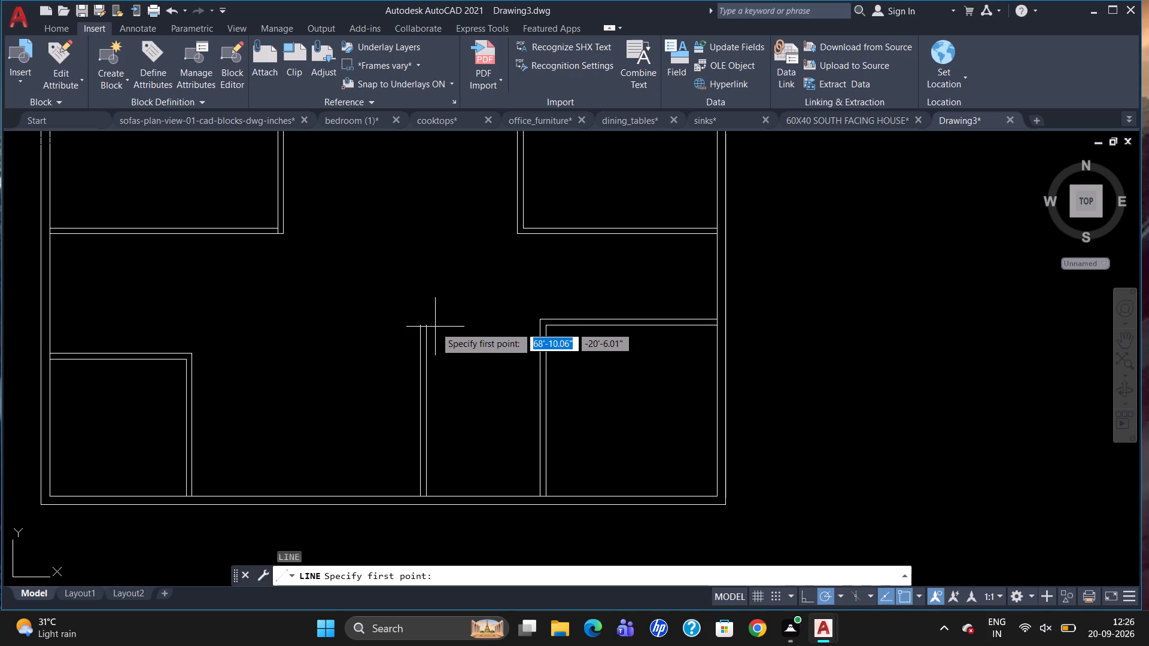
{"action": "left_click_drag", "start_coordinate": [429, 326], "coordinate": [438, 327]}
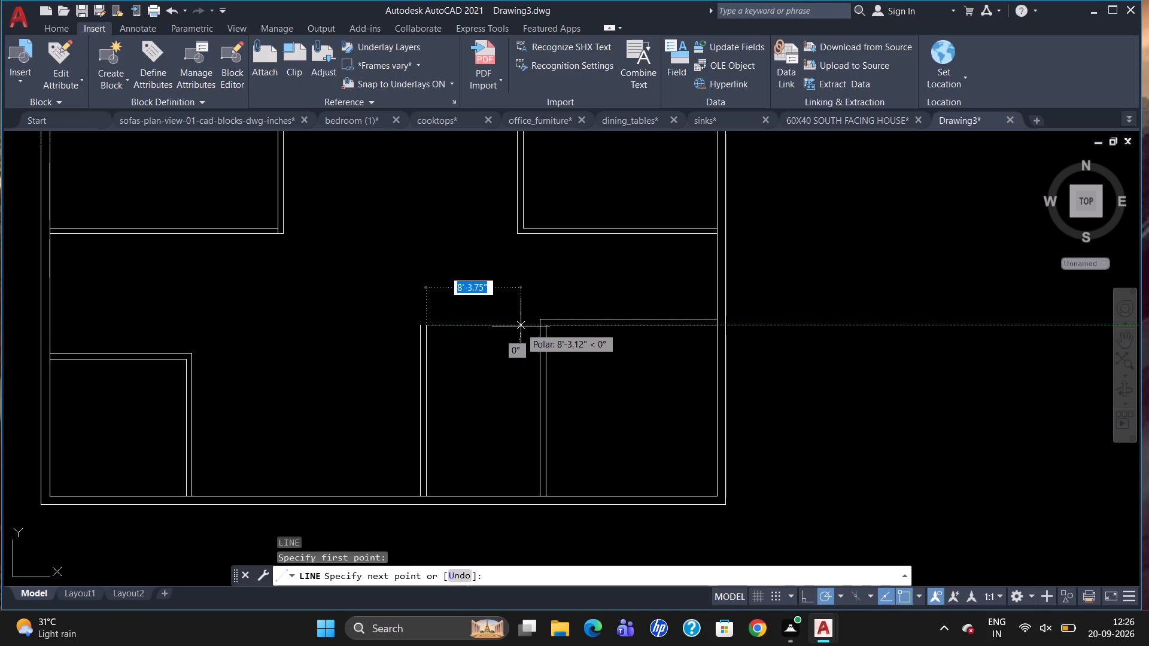
{"action": "left_click", "coordinate": [536, 325]}
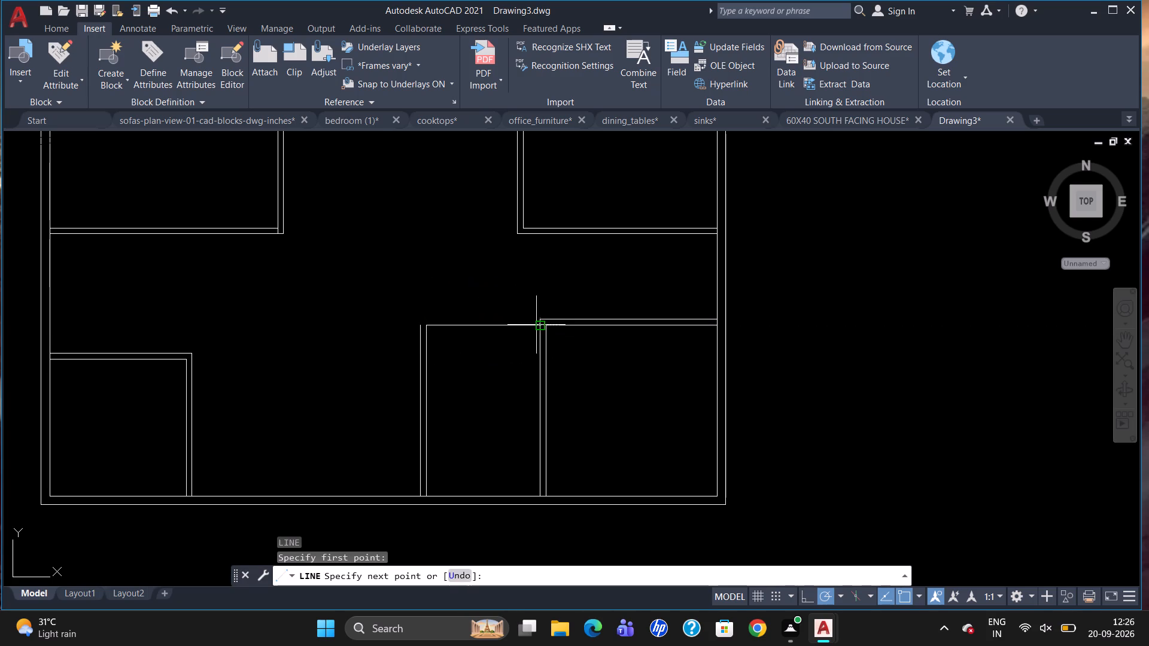
{"action": "key", "text": "Escape"}
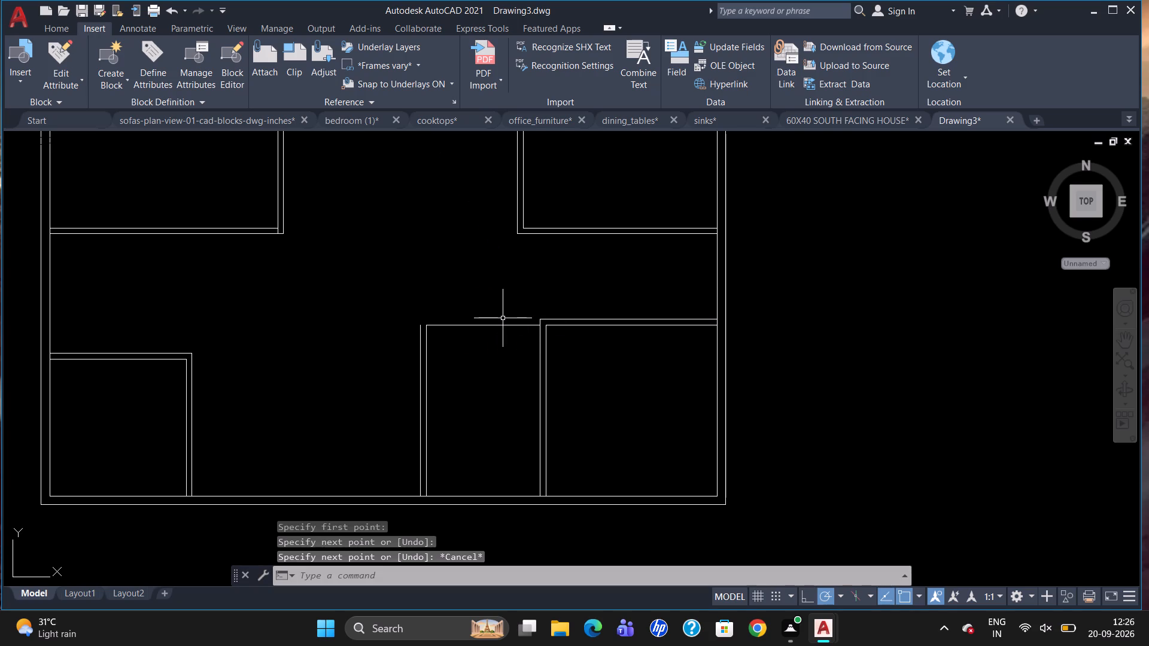
Offset the new room's horizontal top line 6" upward.
{"action": "key", "text": "o"}
{"action": "key", "text": "Return"}
{"action": "key", "text": "6"}
{"action": "key", "text": "Return"}
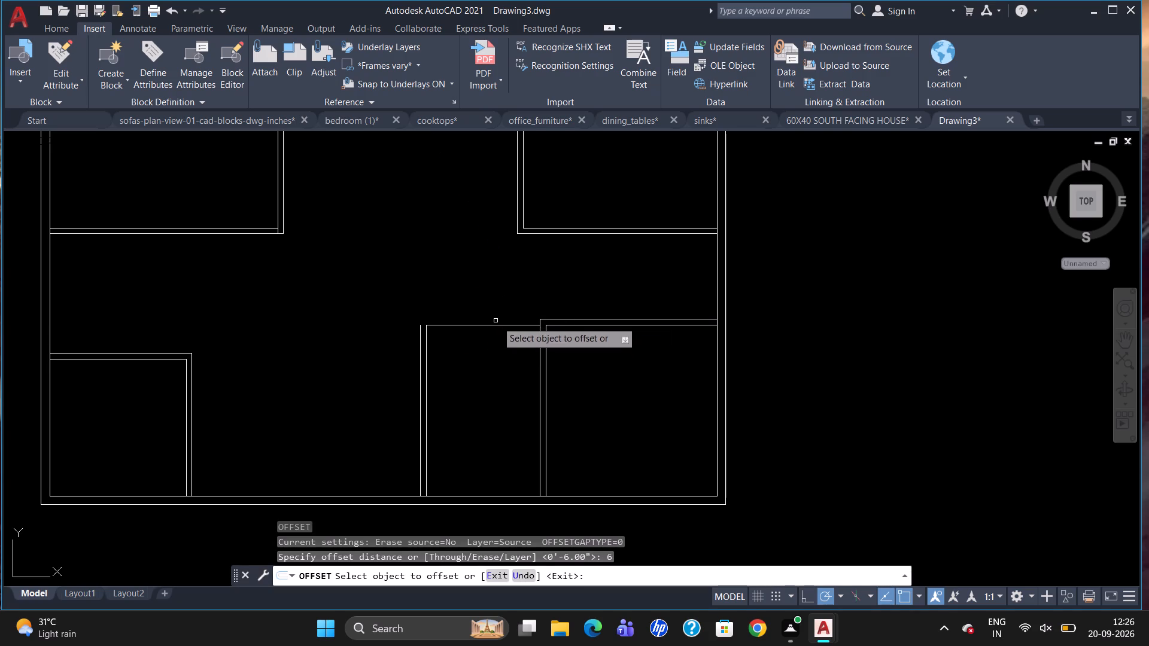
{"action": "left_click_drag", "start_coordinate": [502, 325], "coordinate": [505, 318]}
{"action": "left_click", "coordinate": [506, 316]}
{"action": "key", "text": "Escape"}
Draw a short vertical line upward from the top end of the new room's outer left partition line, past the upper horizontal line's level.
{"action": "scroll", "coordinate": [485, 330], "scroll_direction": "up", "scroll_amount": 2}
{"action": "scroll", "coordinate": [392, 323], "scroll_direction": "up", "scroll_amount": 1}
{"action": "key", "text": "l"}
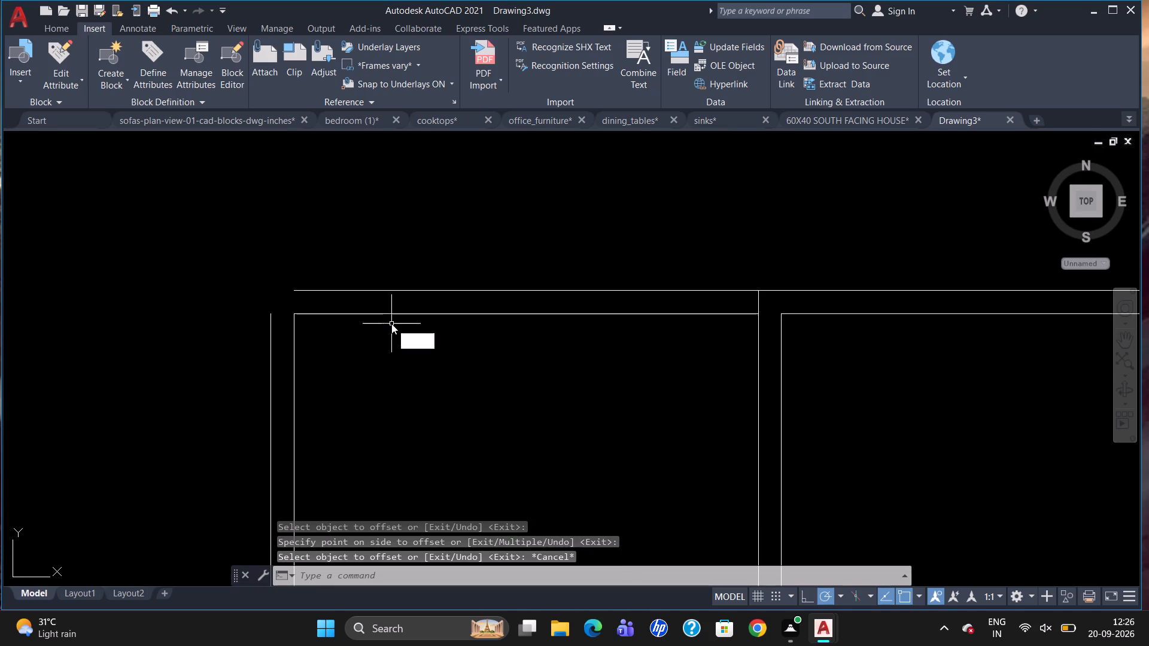
{"action": "key", "text": "Return"}
{"action": "left_click", "coordinate": [274, 316]}
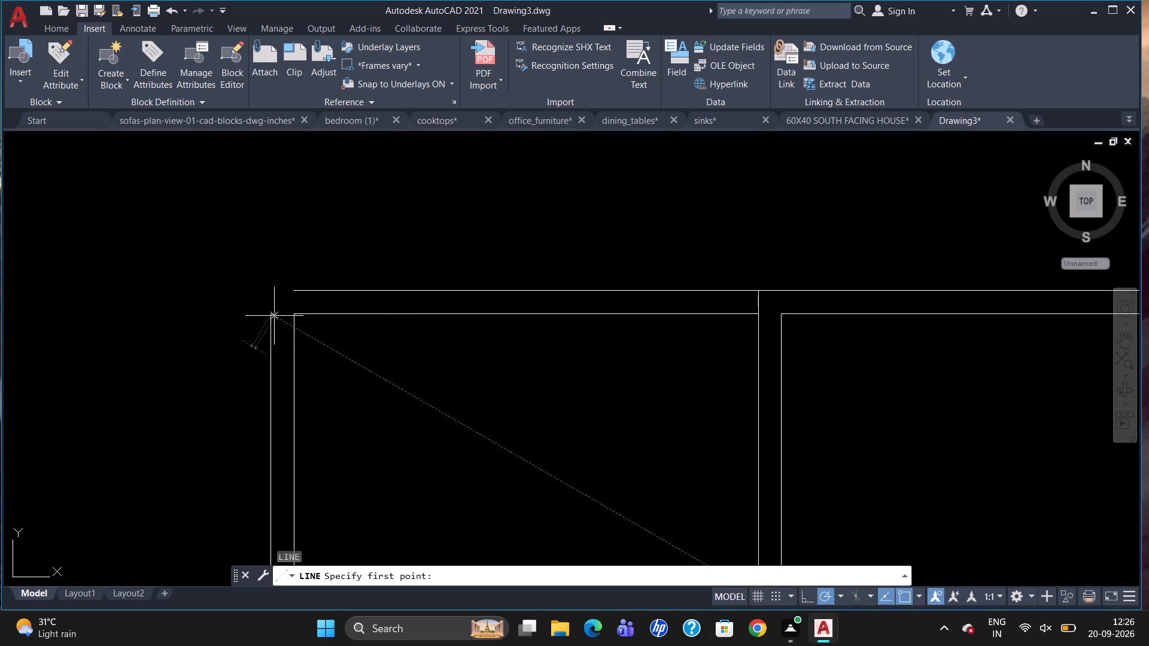
{"action": "left_click", "coordinate": [275, 266]}
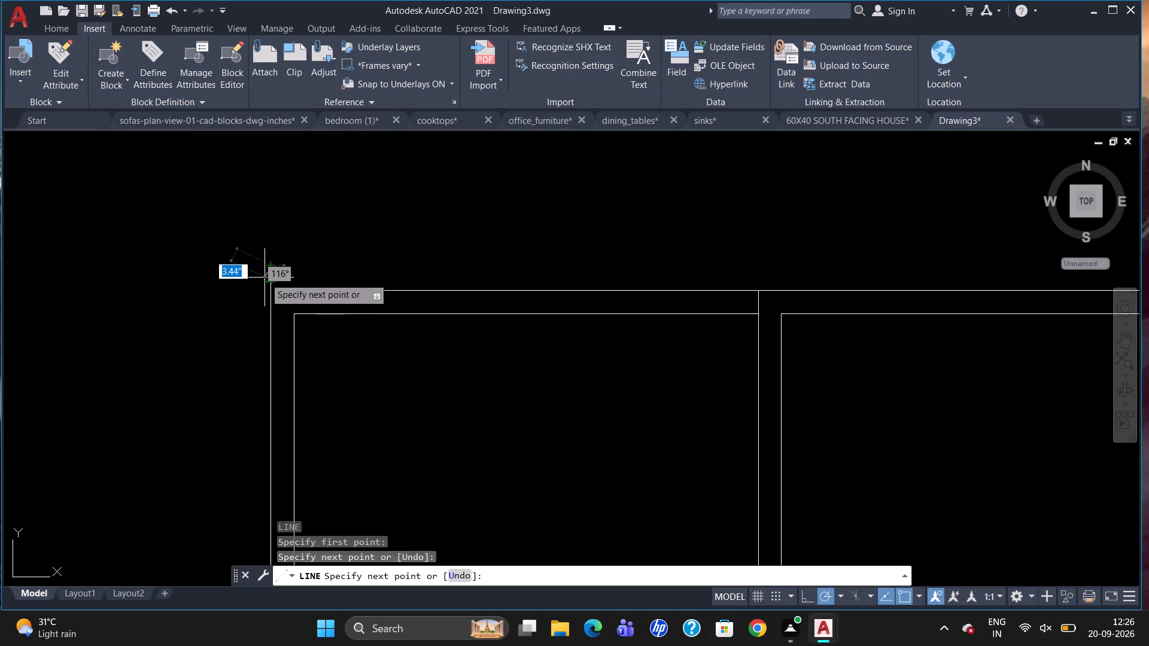
{"action": "key", "text": "Escape"}
{"action": "key", "text": "Escape"}
Extend the new room's upper horizontal partition line left to the short vertical line.
{"action": "key", "text": "e"}
{"action": "key", "text": "x"}
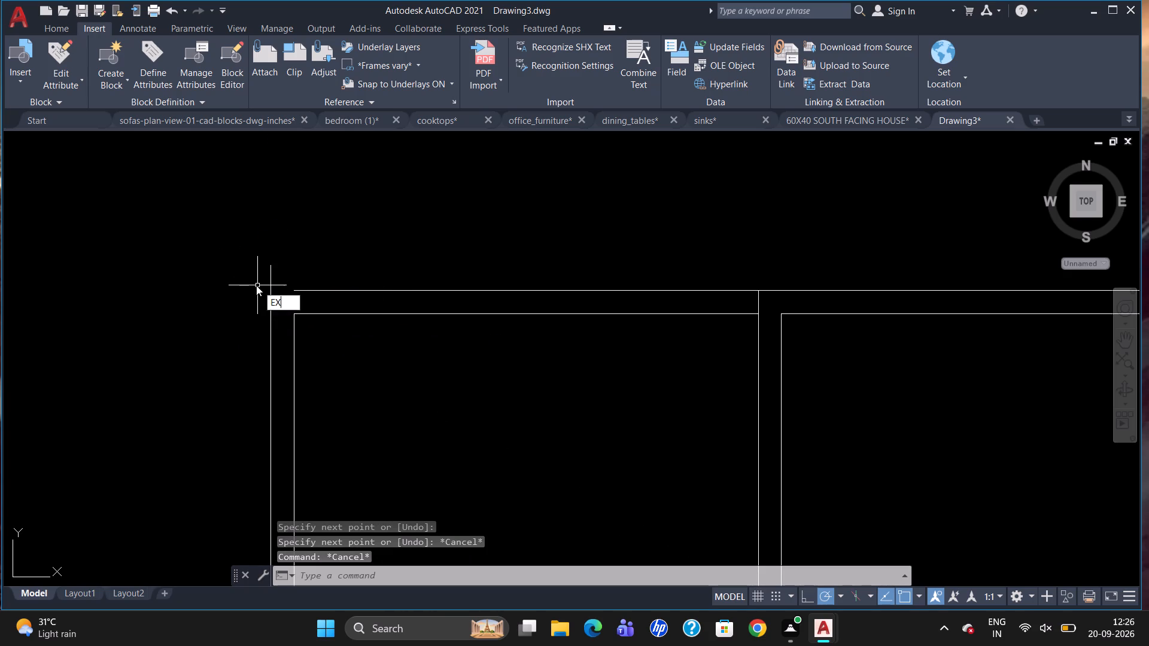
{"action": "key", "text": "Return"}
{"action": "left_click", "coordinate": [270, 283]}
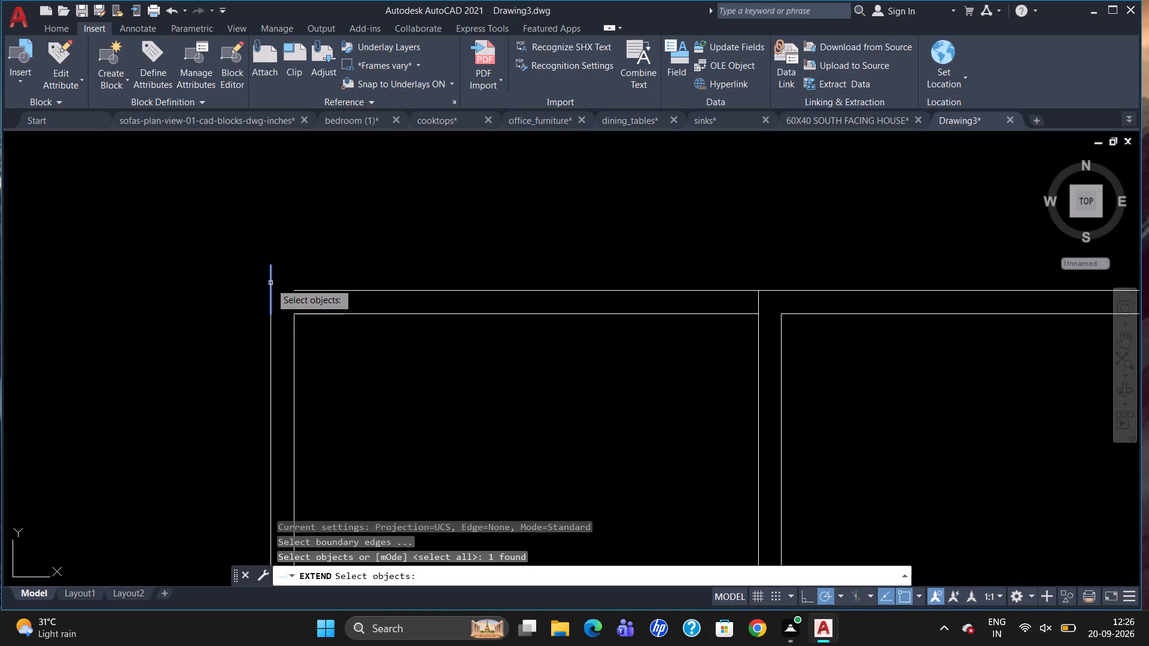
{"action": "key", "text": "Return"}
{"action": "left_click", "coordinate": [300, 291]}
{"action": "key", "text": "Escape"}
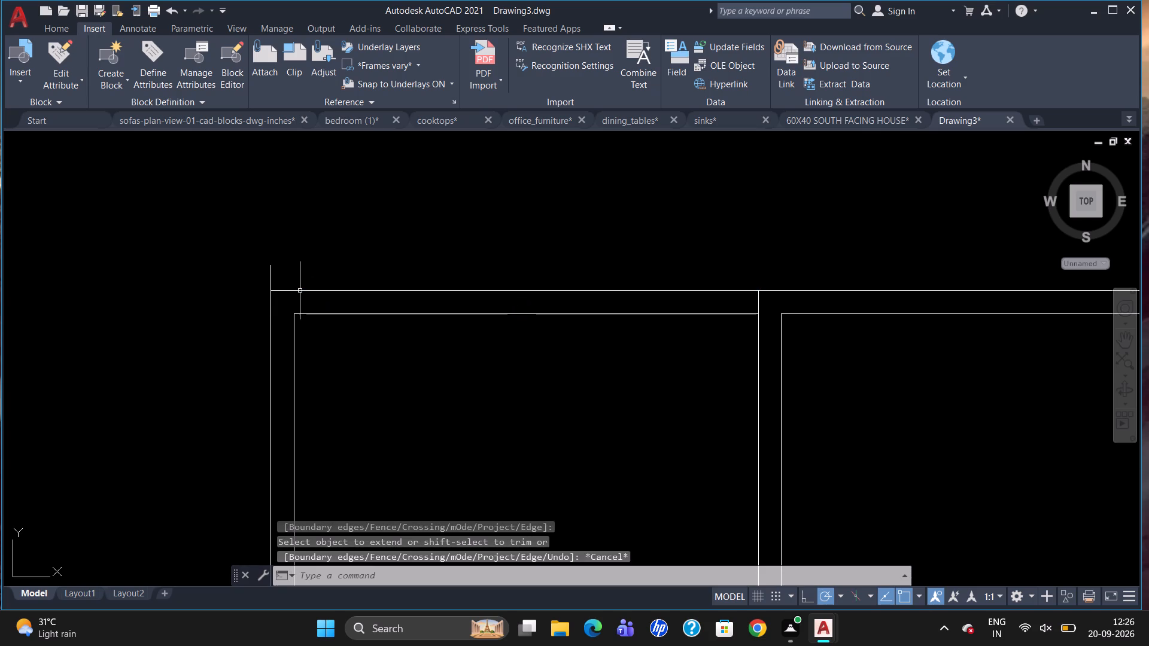
Trim the vertical line's overhang above the outer corner of the new room's partition.
{"action": "type", "text": "TR"}
{"action": "key", "text": "Return"}
{"action": "key", "text": "Return"}
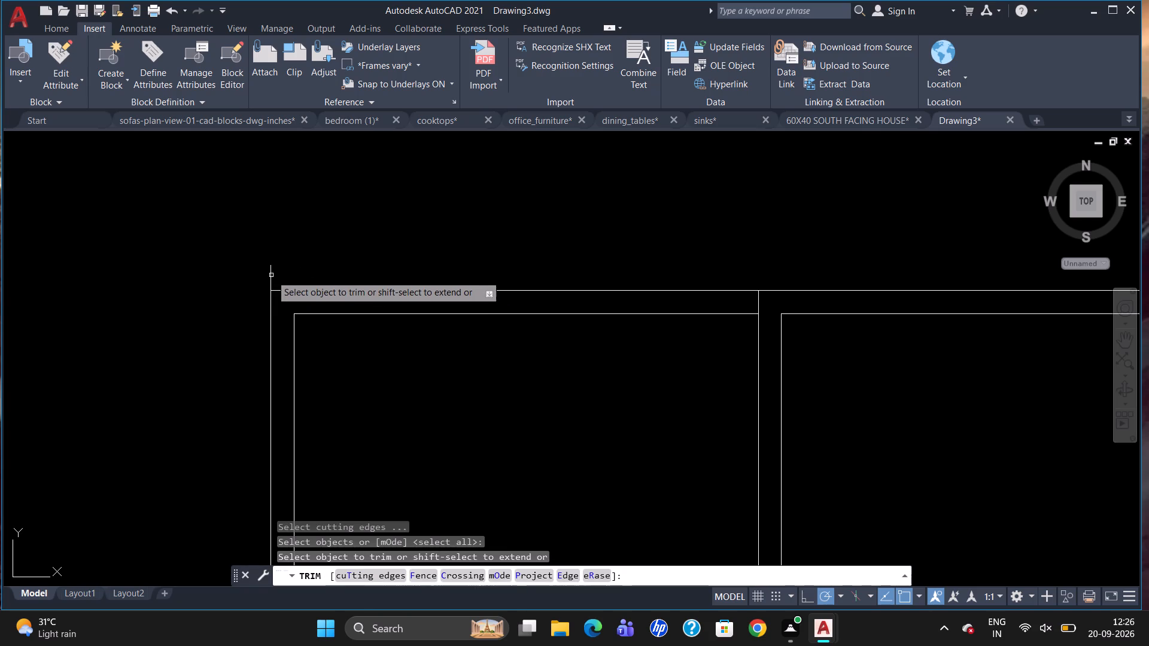
{"action": "left_click", "coordinate": [270, 274]}
{"action": "key", "text": "Escape"}
Review the whole floor plan, including the new room beside the lower-right room and the remaining open space.
{"action": "scroll", "coordinate": [494, 282], "scroll_direction": "down", "scroll_amount": 2}
{"action": "scroll", "coordinate": [594, 273], "scroll_direction": "down", "scroll_amount": 1}
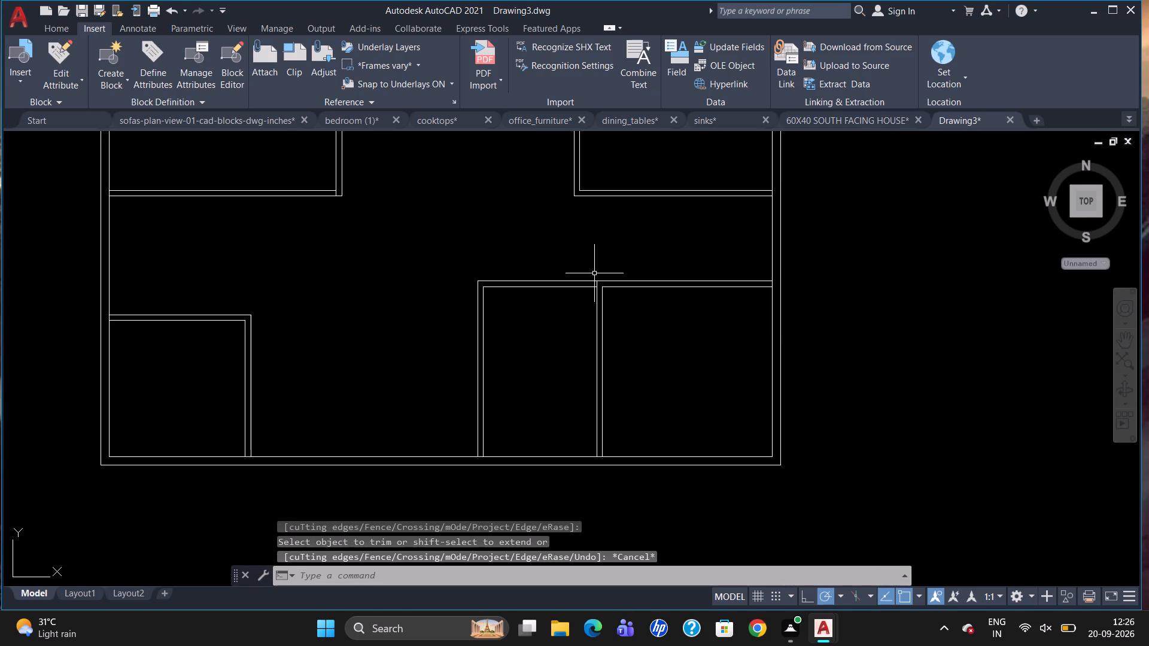
{"action": "scroll", "coordinate": [595, 273], "scroll_direction": "down", "scroll_amount": 3}
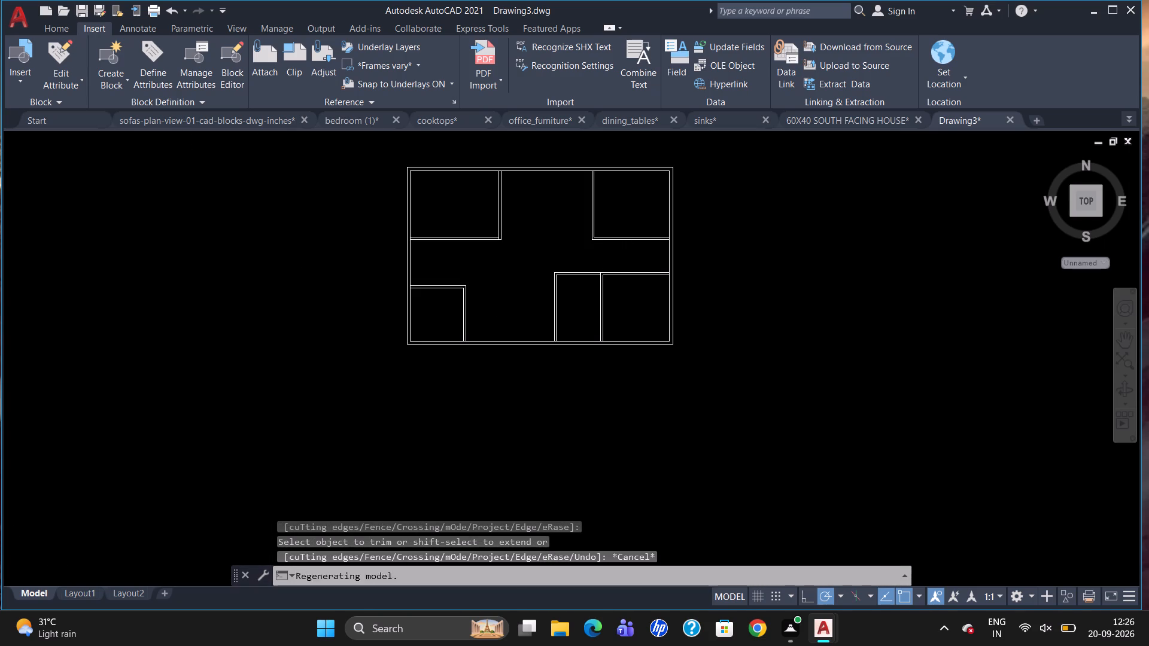
{"action": "scroll", "coordinate": [624, 276], "scroll_direction": "up", "scroll_amount": 2}
{"action": "scroll", "coordinate": [638, 265], "scroll_direction": "down", "scroll_amount": 1}
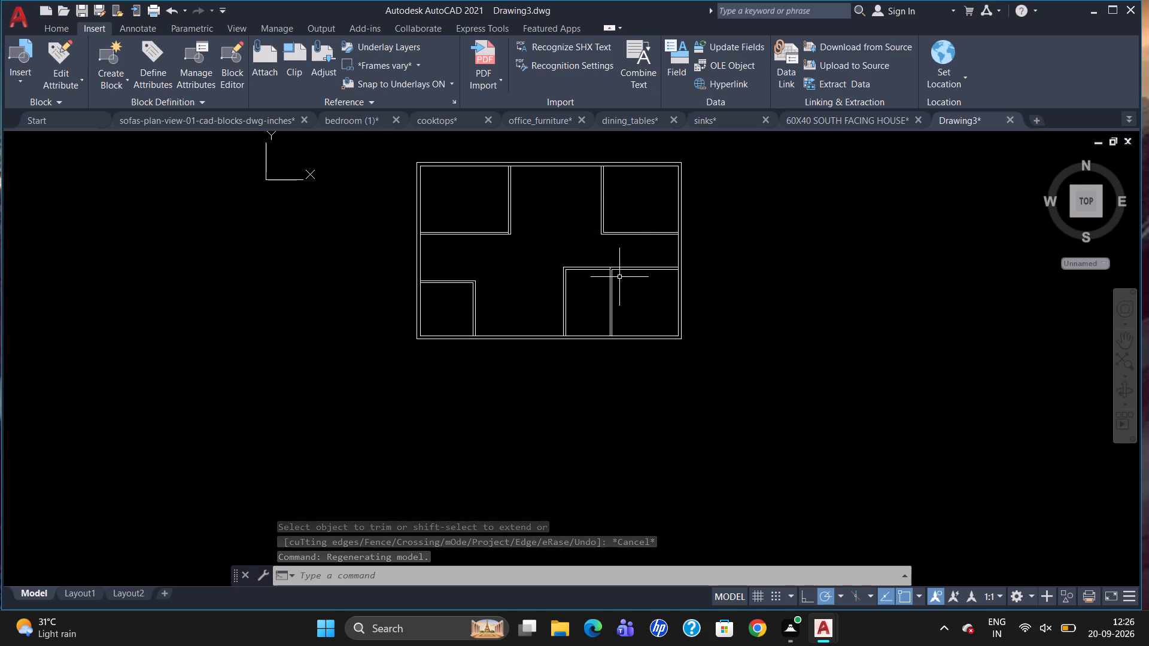
{"action": "scroll", "coordinate": [631, 243], "scroll_direction": "up", "scroll_amount": 1}
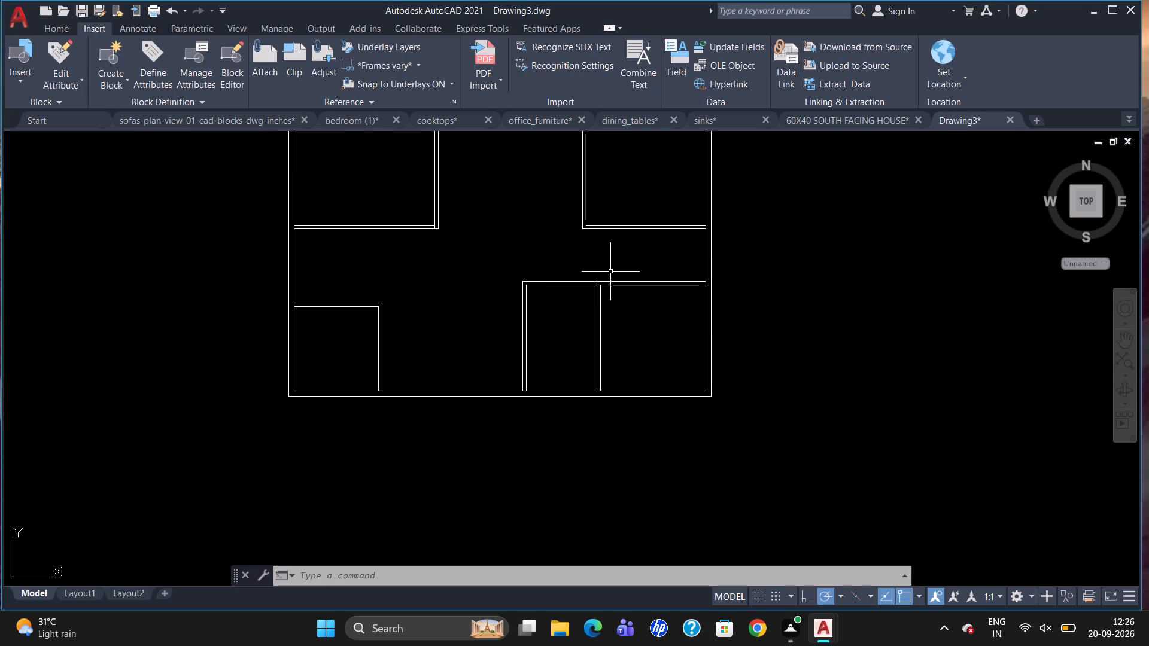
{"action": "scroll", "coordinate": [613, 287], "scroll_direction": "down", "scroll_amount": 1}
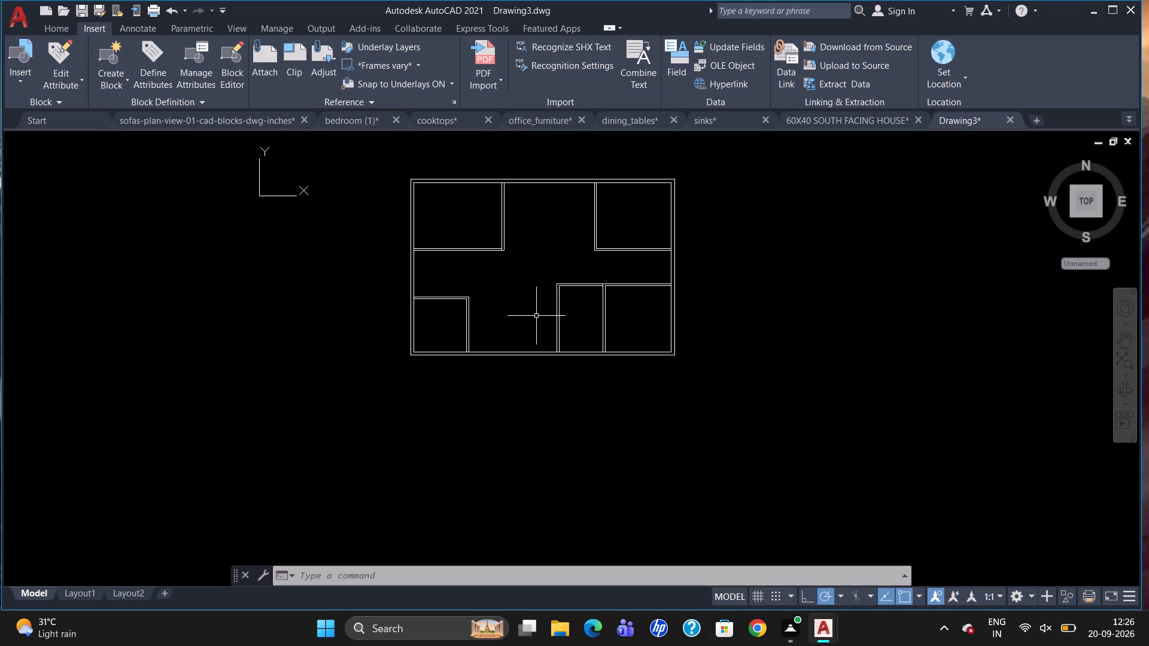
{"action": "scroll", "coordinate": [500, 315], "scroll_direction": "up", "scroll_amount": 2}
{"action": "scroll", "coordinate": [516, 336], "scroll_direction": "down", "scroll_amount": 1}
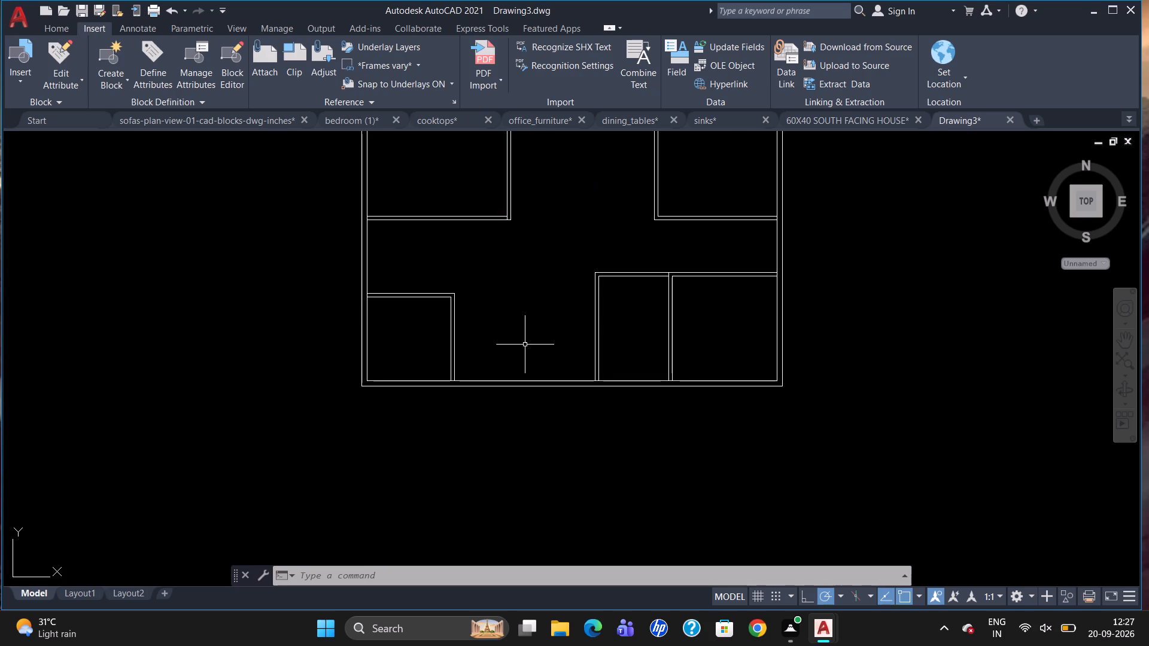
{"action": "scroll", "coordinate": [527, 345], "scroll_direction": "down", "scroll_amount": 1}
{"action": "scroll", "coordinate": [588, 166], "scroll_direction": "up", "scroll_amount": 1}
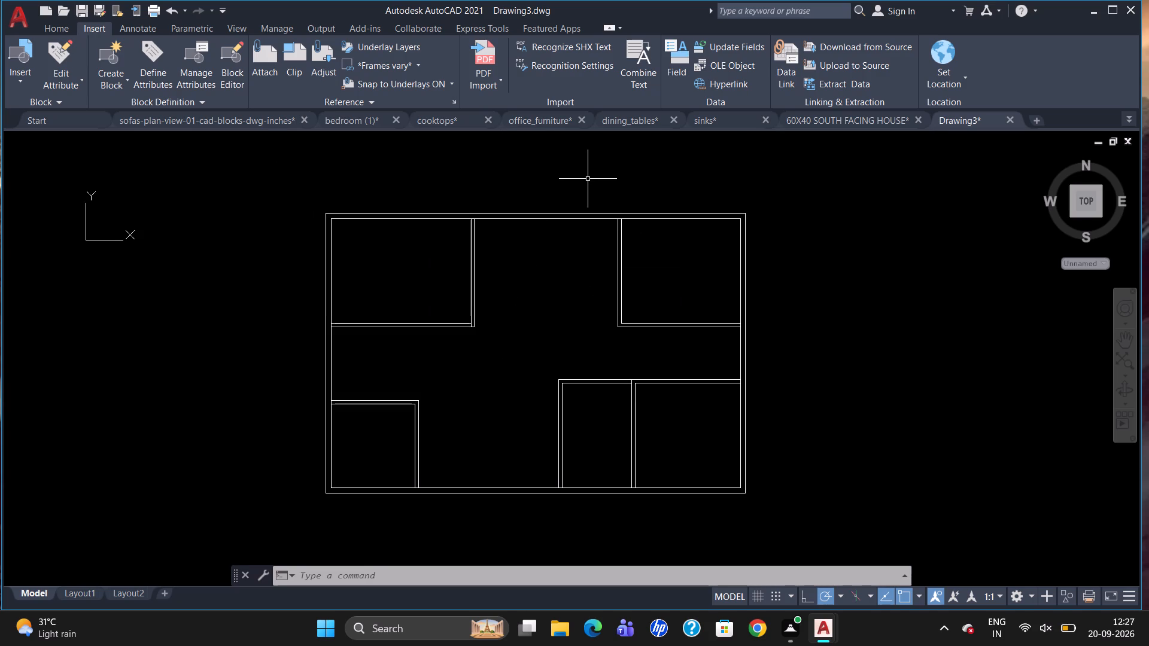
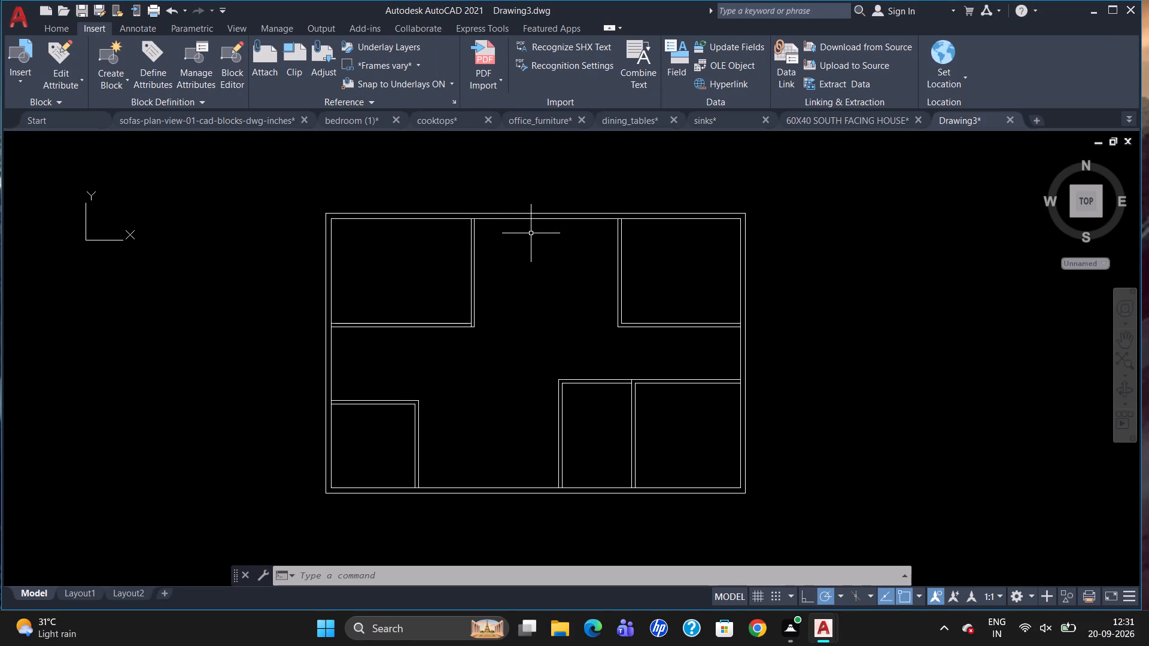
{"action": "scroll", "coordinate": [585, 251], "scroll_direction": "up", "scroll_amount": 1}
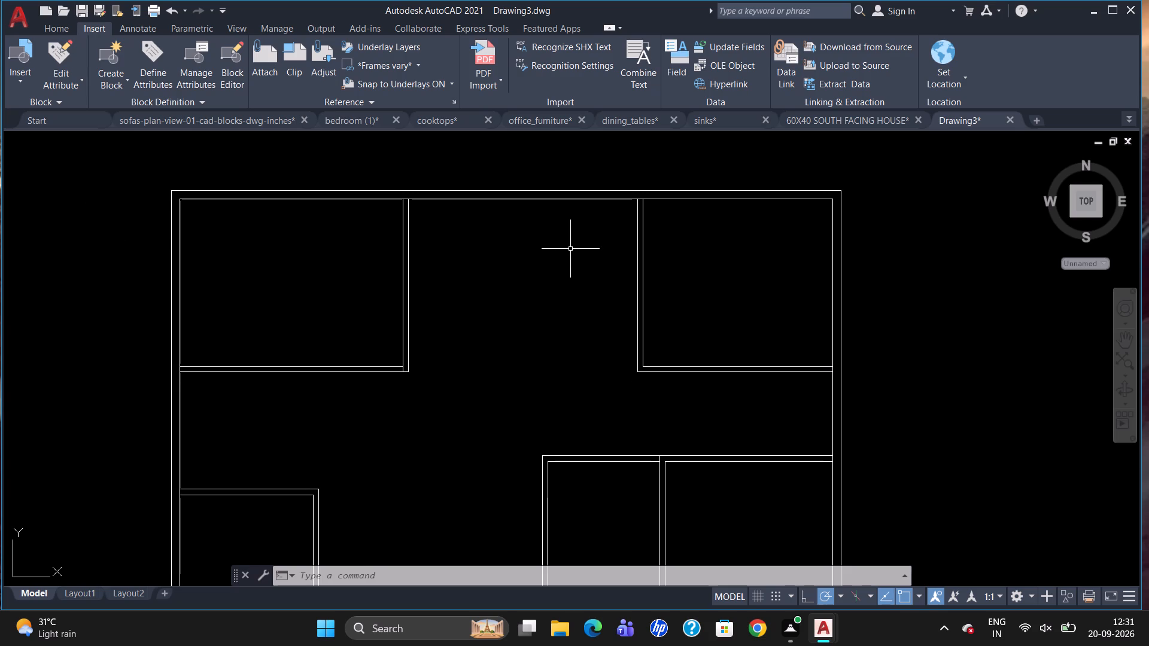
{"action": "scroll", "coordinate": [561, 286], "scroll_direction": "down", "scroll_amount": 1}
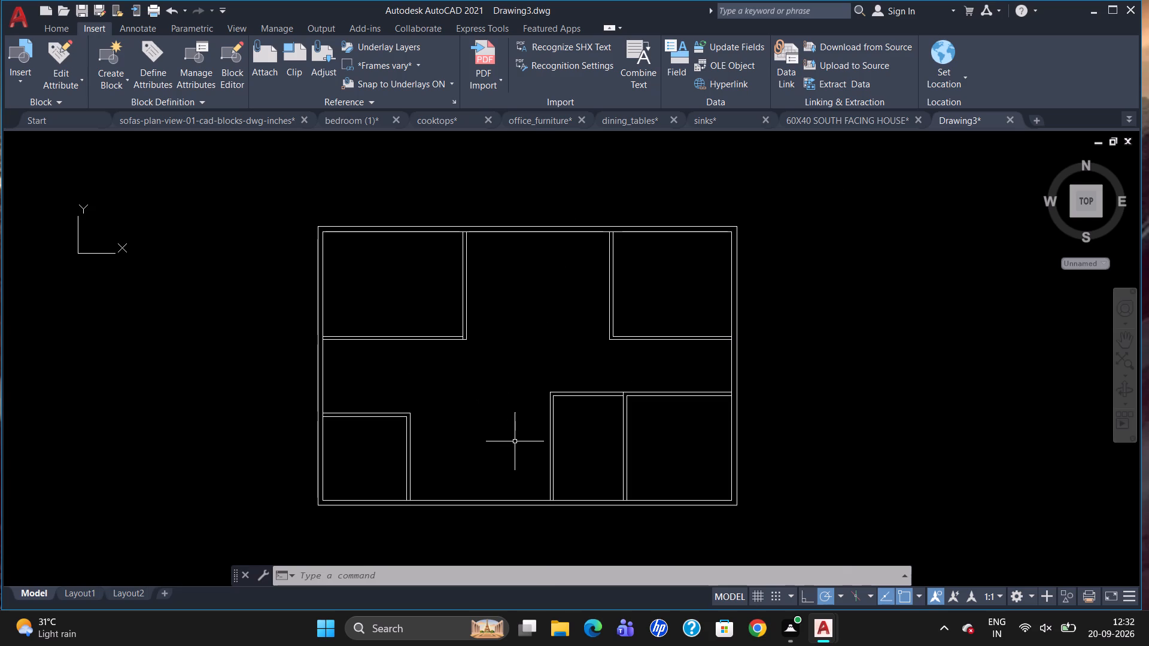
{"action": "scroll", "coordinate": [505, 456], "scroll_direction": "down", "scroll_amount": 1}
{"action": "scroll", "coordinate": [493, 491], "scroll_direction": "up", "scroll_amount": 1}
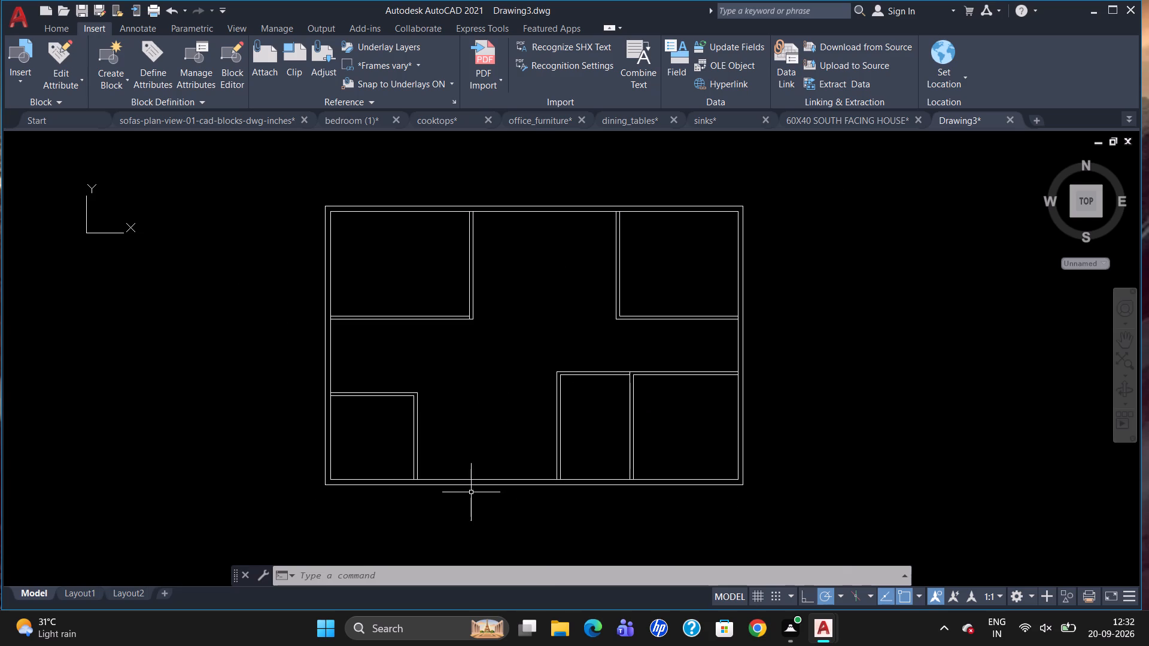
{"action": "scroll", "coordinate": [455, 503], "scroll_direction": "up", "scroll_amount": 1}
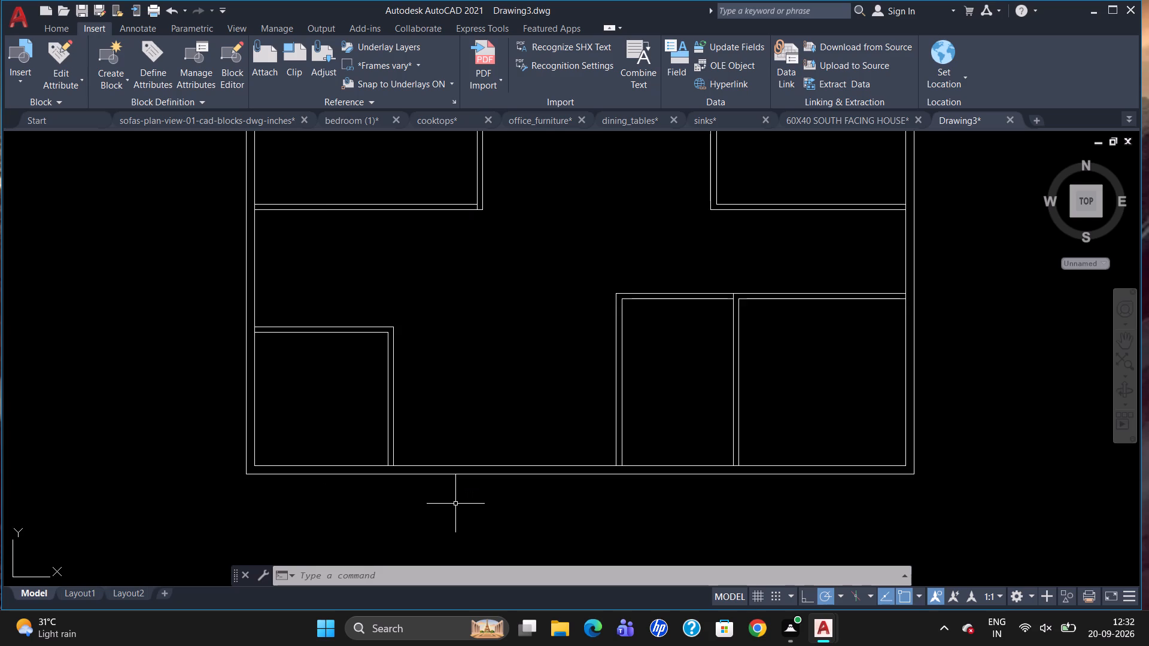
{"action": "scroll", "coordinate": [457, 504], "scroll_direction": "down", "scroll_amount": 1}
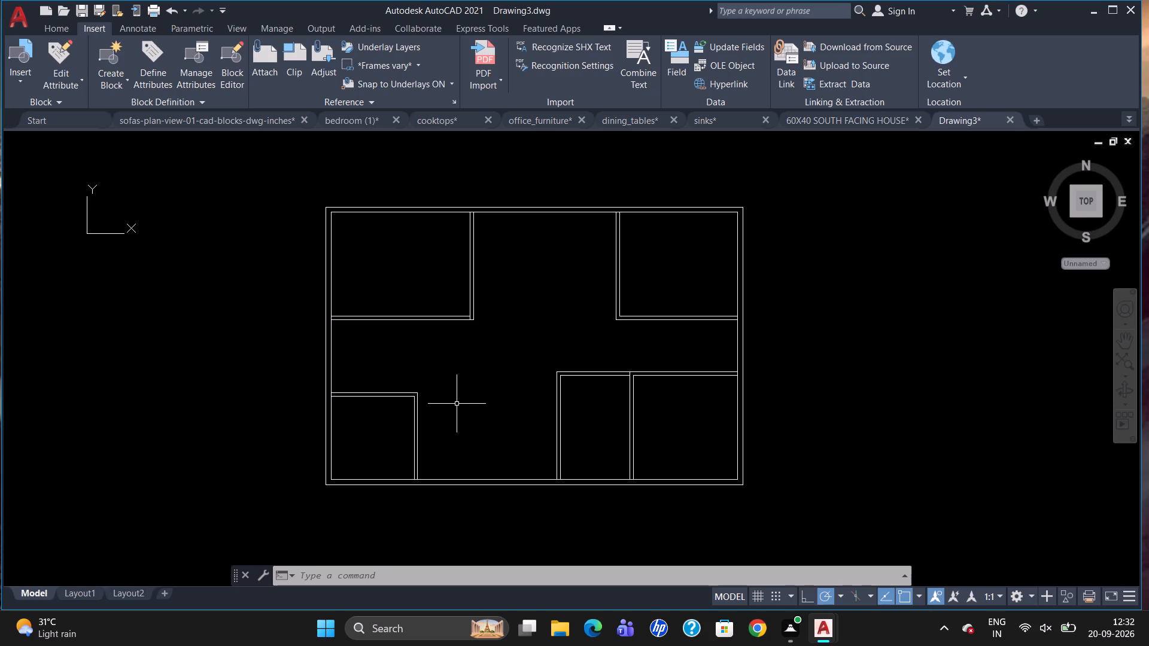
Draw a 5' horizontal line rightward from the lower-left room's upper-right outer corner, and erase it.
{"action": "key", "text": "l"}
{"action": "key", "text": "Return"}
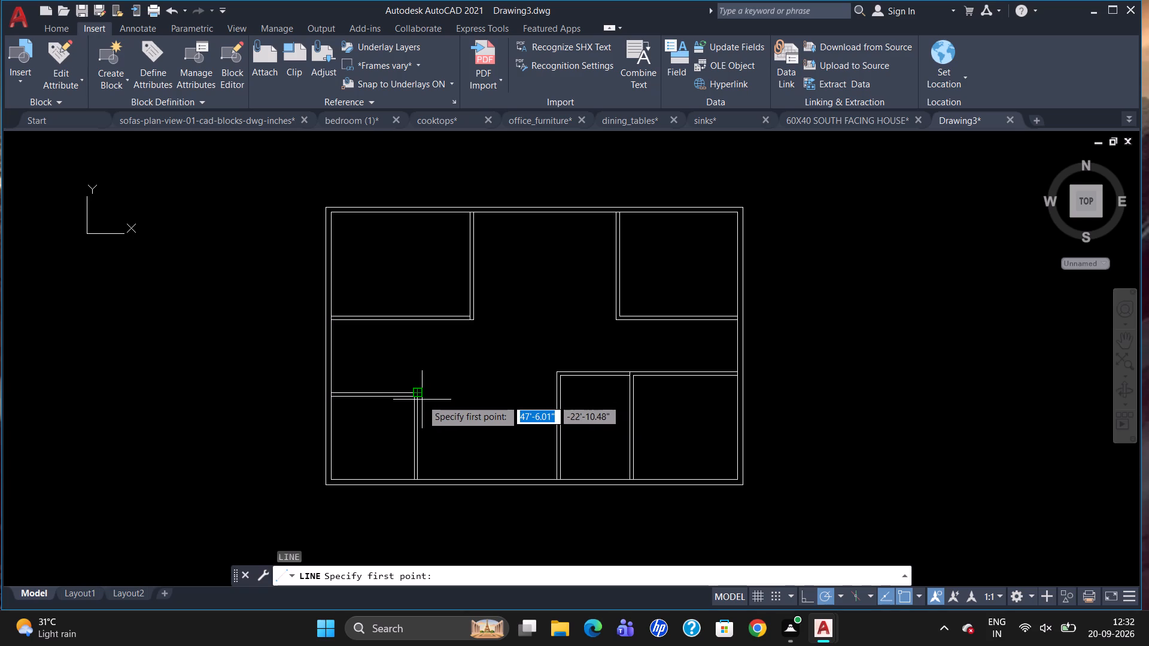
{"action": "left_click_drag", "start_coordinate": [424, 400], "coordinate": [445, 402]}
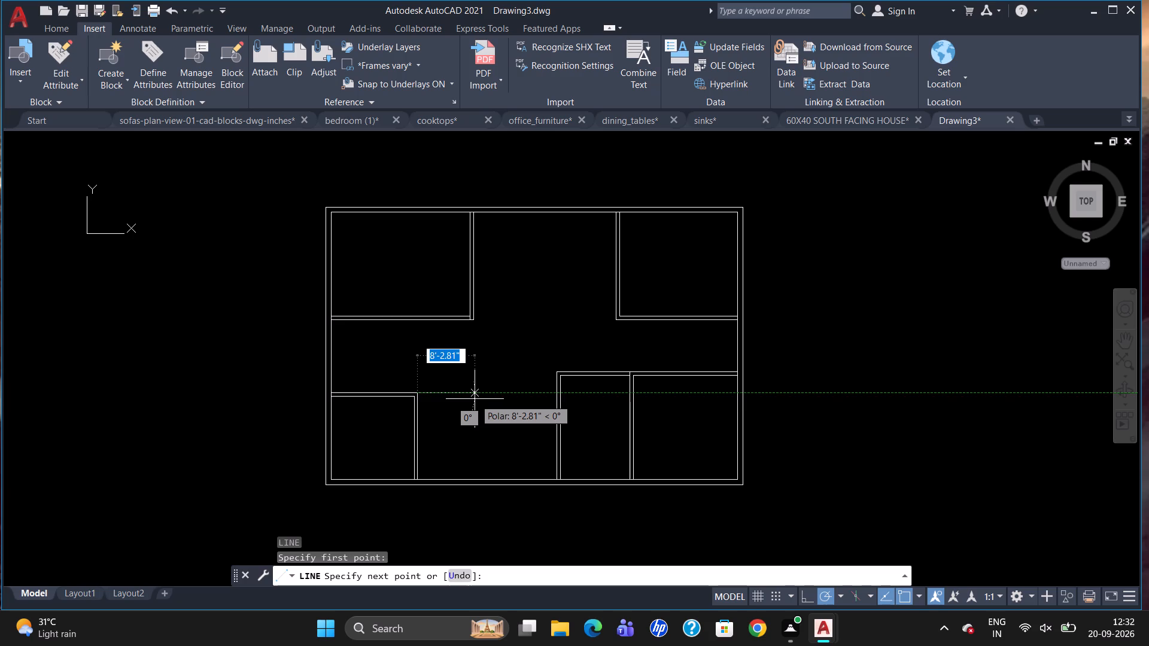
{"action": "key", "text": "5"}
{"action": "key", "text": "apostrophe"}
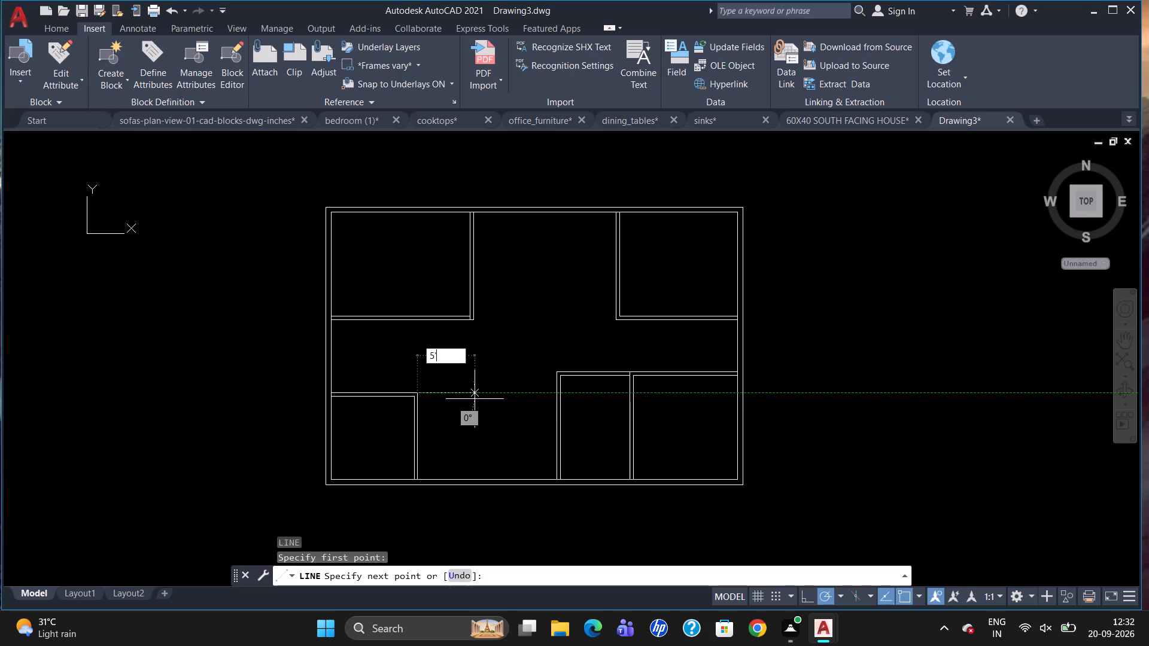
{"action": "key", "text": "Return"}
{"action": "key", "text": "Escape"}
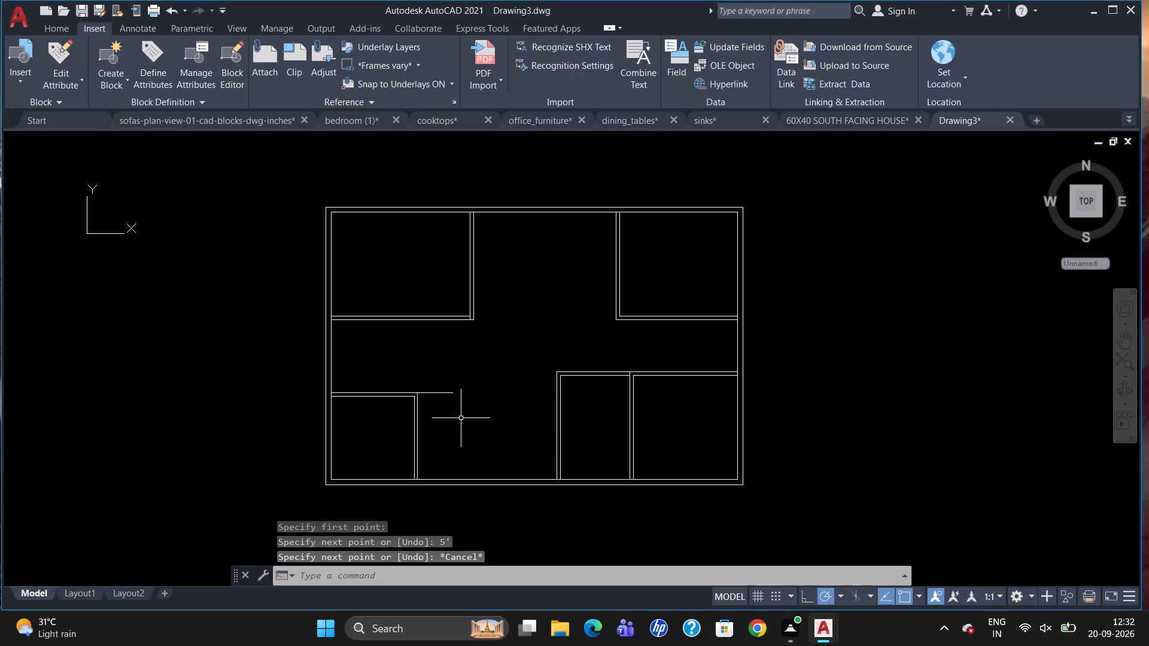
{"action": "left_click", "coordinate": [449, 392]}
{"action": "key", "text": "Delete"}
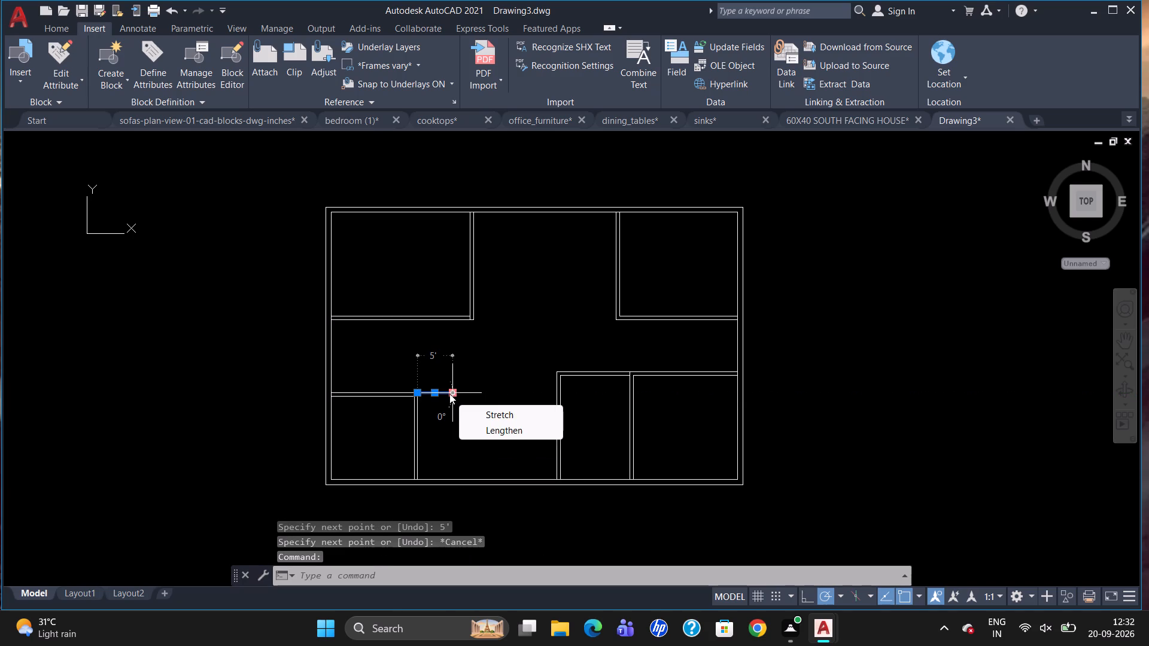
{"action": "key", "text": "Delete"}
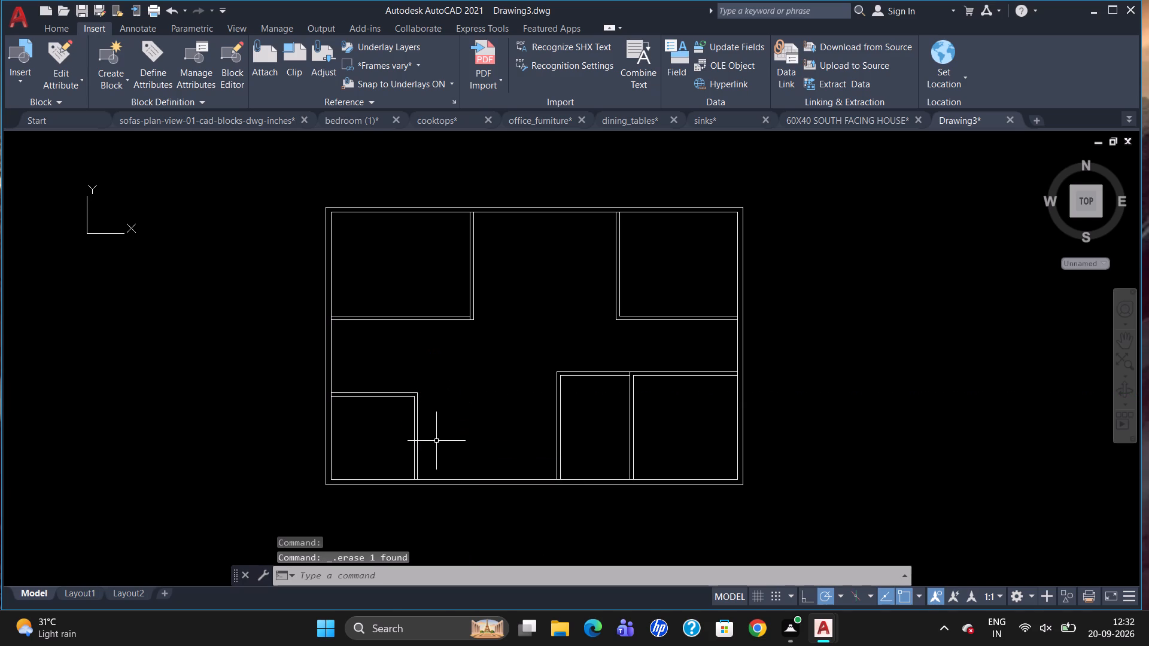
Draw a line 6'6" rightward from the lower-left room's upper-right outer corner, continuing straight down to the bottom wall's inner line.
{"action": "key", "text": "l"}
{"action": "key", "text": "Return"}
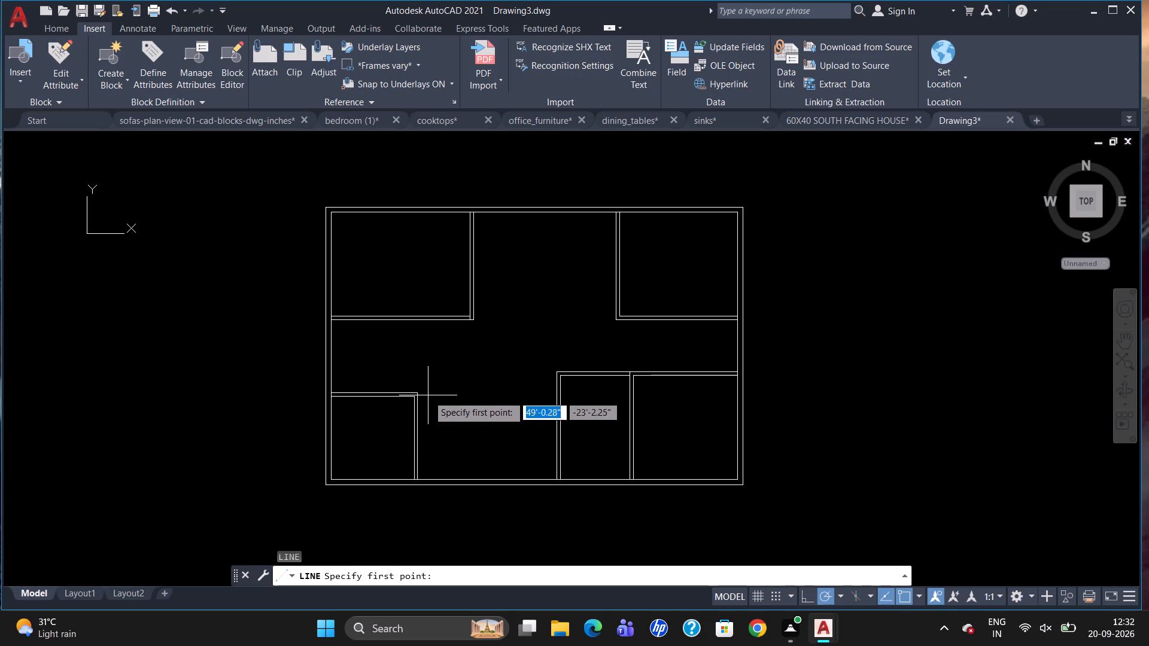
{"action": "left_click", "coordinate": [420, 395]}
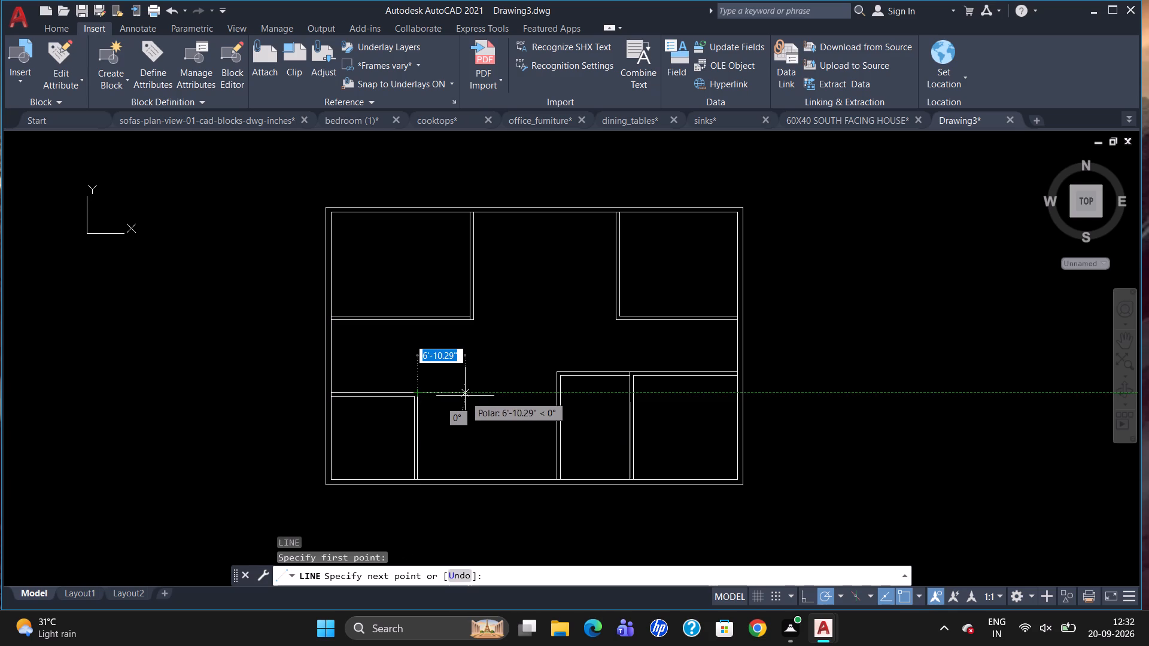
{"action": "type", "text": "6'6\""}
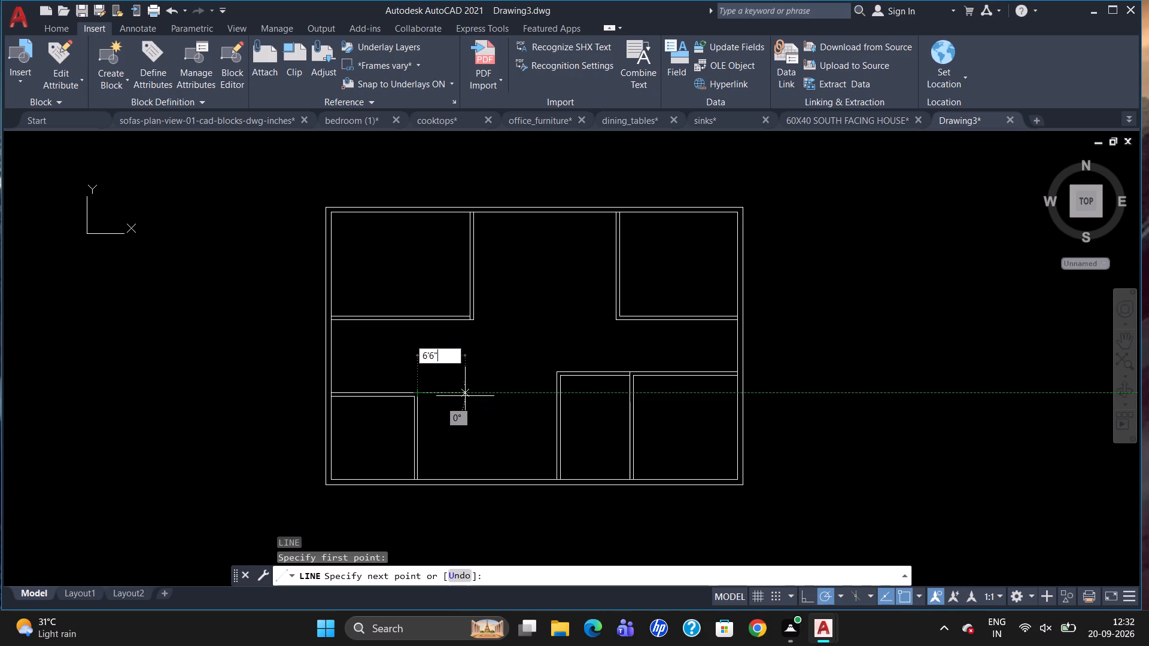
{"action": "key", "text": "Return"}
{"action": "left_click", "coordinate": [464, 476]}
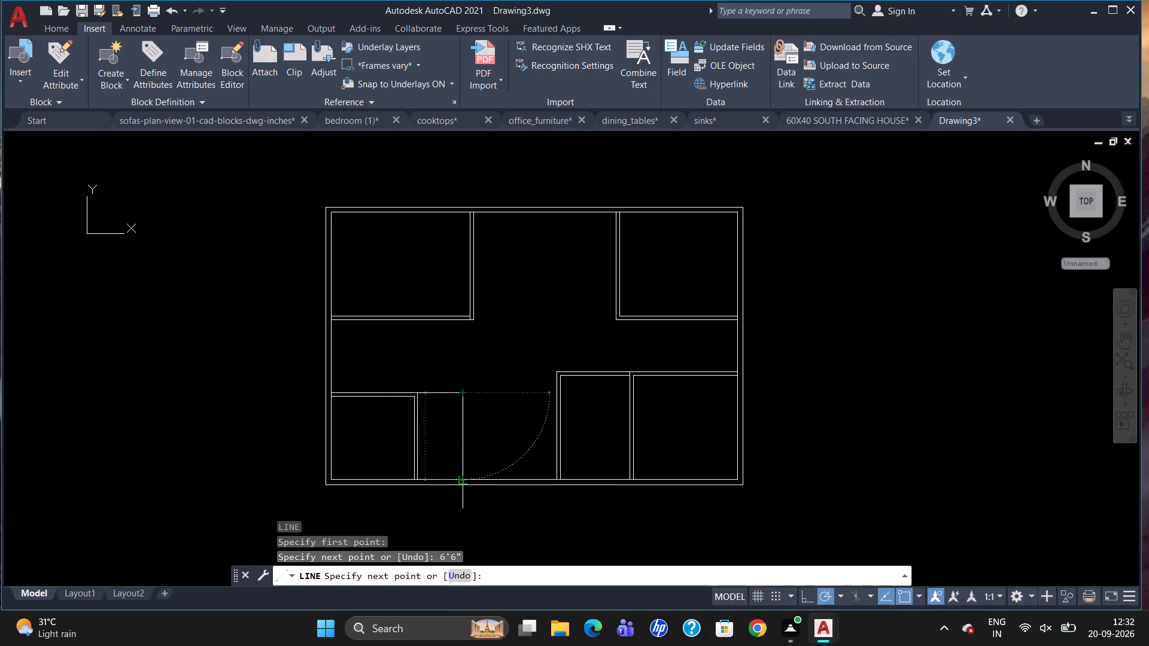
{"action": "key", "text": "Escape"}
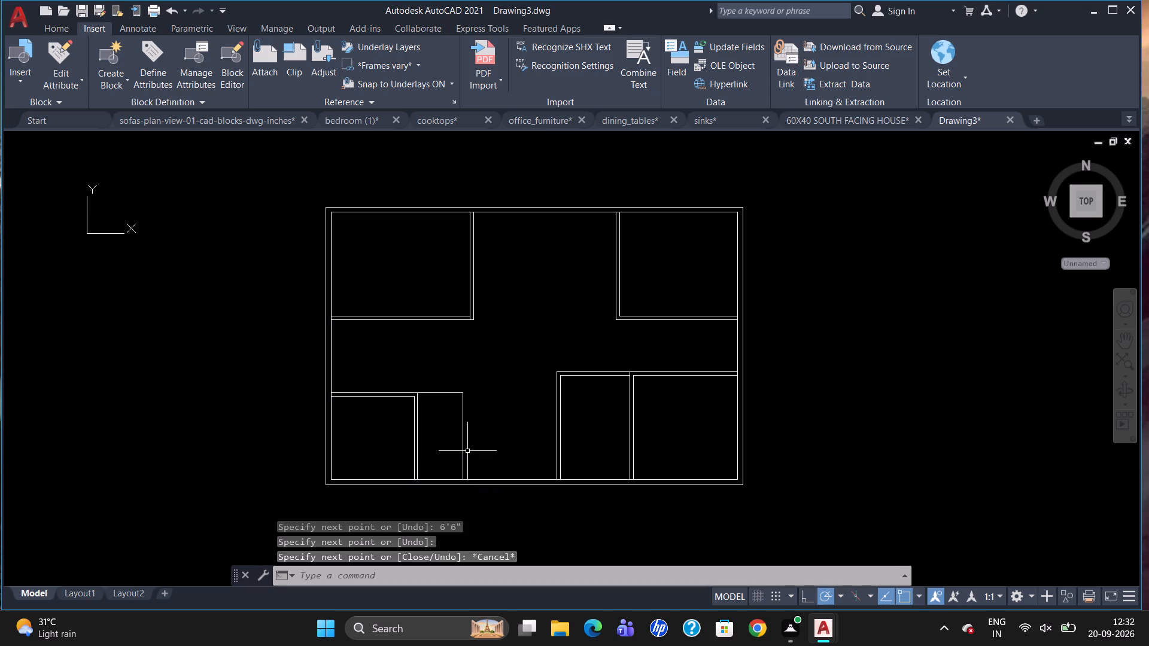
Offset the new room's vertical line 6" to its right and its upper horizontal line 6" downward.
{"action": "key", "text": "o"}
{"action": "key", "text": "Return"}
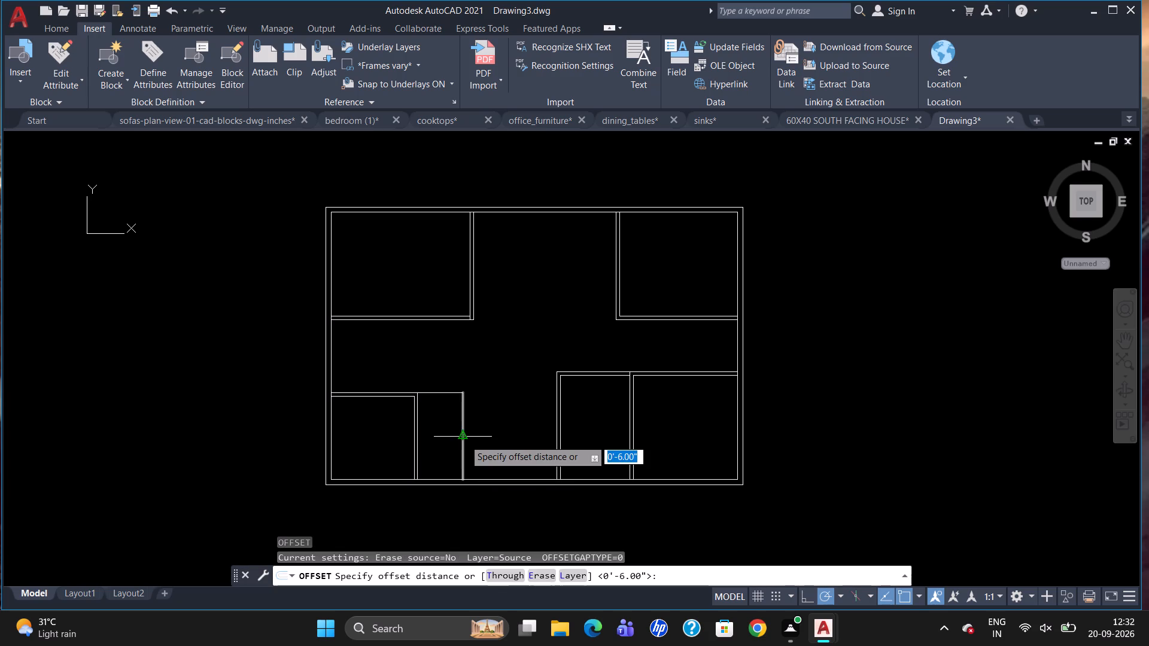
{"action": "key", "text": "6"}
{"action": "key", "text": "Return"}
{"action": "left_click_drag", "start_coordinate": [464, 437], "coordinate": [473, 440]}
{"action": "left_click", "coordinate": [479, 440]}
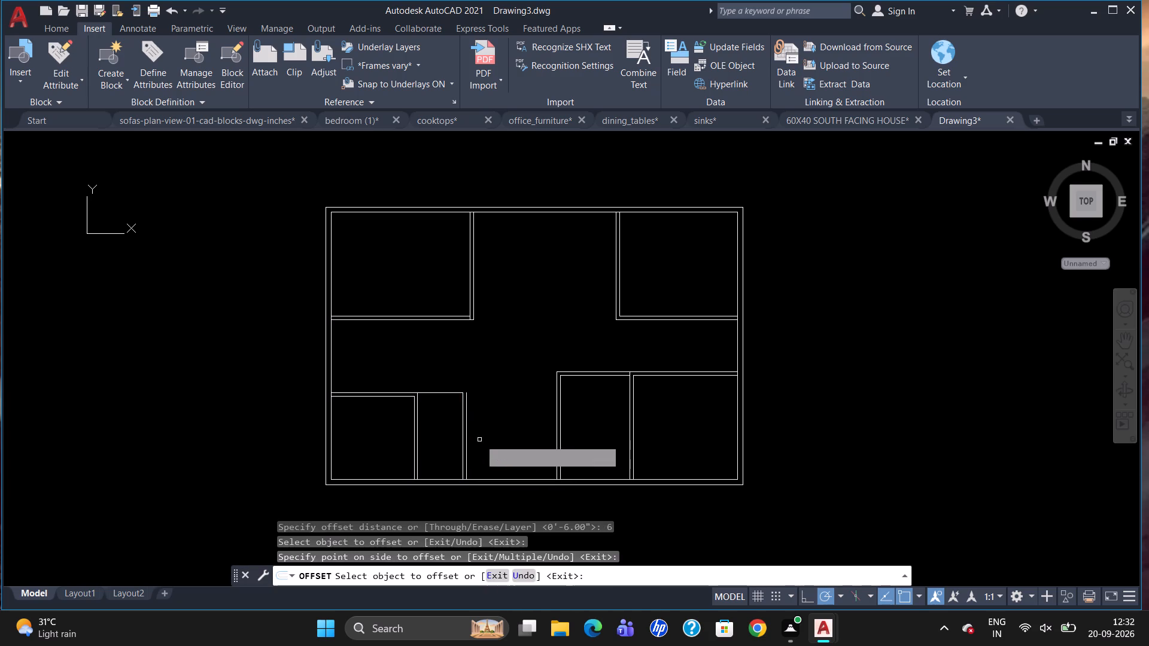
{"action": "left_click_drag", "start_coordinate": [452, 392], "coordinate": [455, 413]}
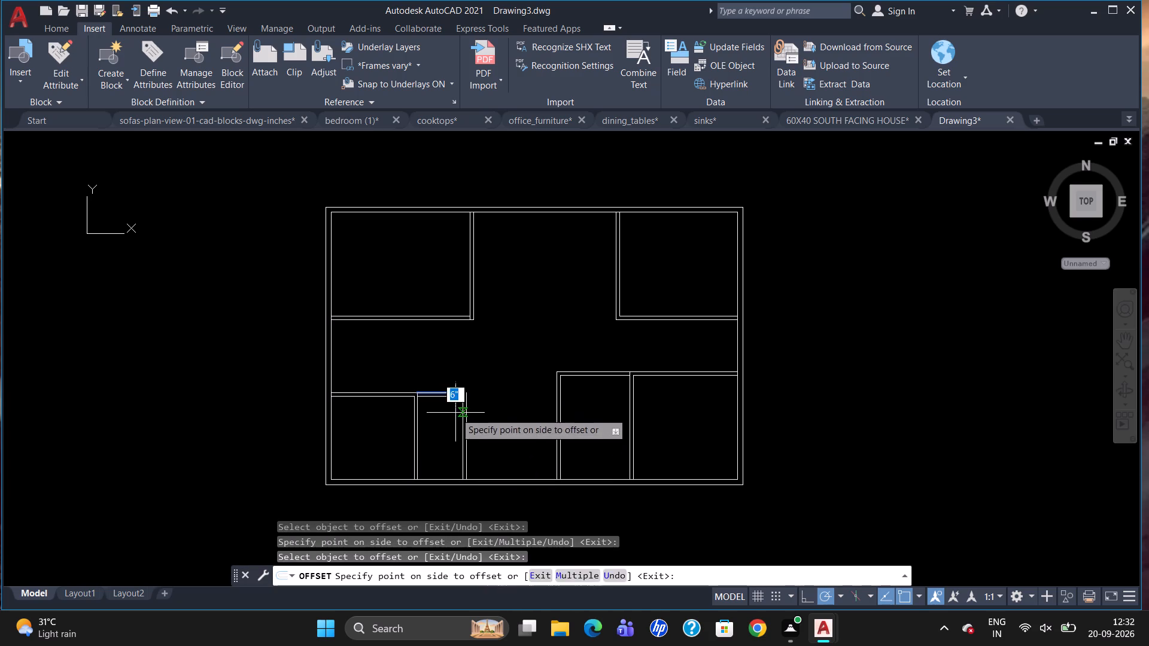
{"action": "left_click", "coordinate": [455, 413]}
{"action": "key", "text": "Escape"}
Draw a short line closing the gap at the new room's upper-right outer corner between the two vertical partition lines.
{"action": "scroll", "coordinate": [459, 392], "scroll_direction": "up", "scroll_amount": 1}
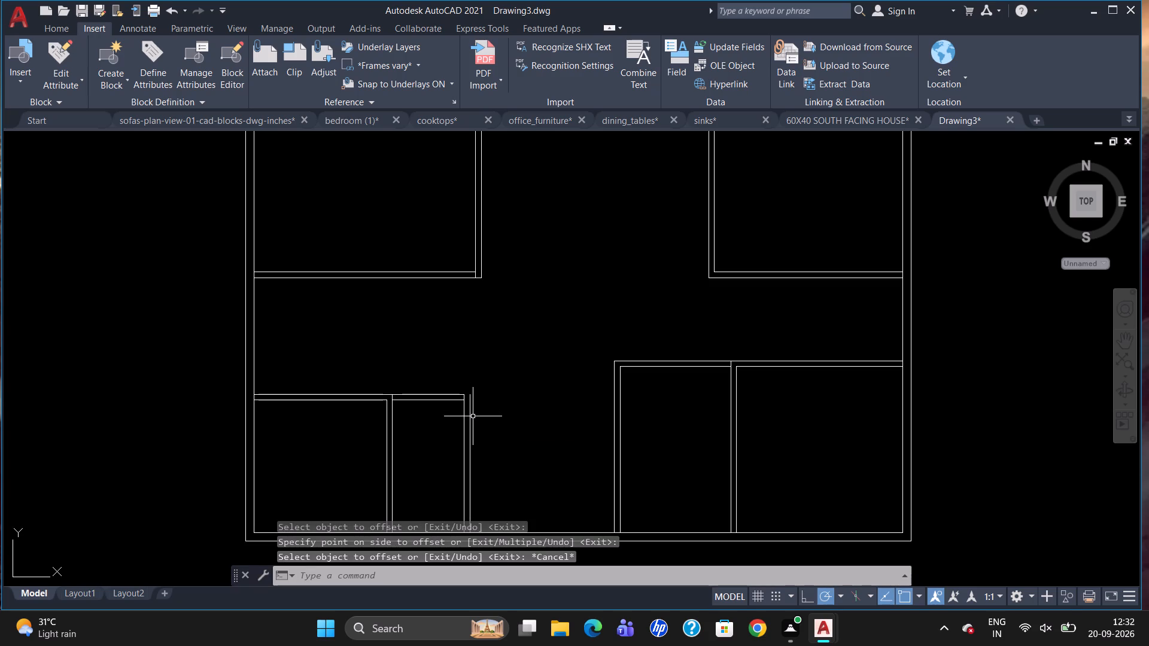
{"action": "key", "text": "l"}
{"action": "key", "text": "Return"}
{"action": "scroll", "coordinate": [475, 404], "scroll_direction": "up", "scroll_amount": 1}
{"action": "left_click_drag", "start_coordinate": [458, 389], "coordinate": [465, 392]}
{"action": "left_click", "coordinate": [466, 390]}
{"action": "key", "text": "Escape"}
{"action": "scroll", "coordinate": [496, 373], "scroll_direction": "down", "scroll_amount": 1}
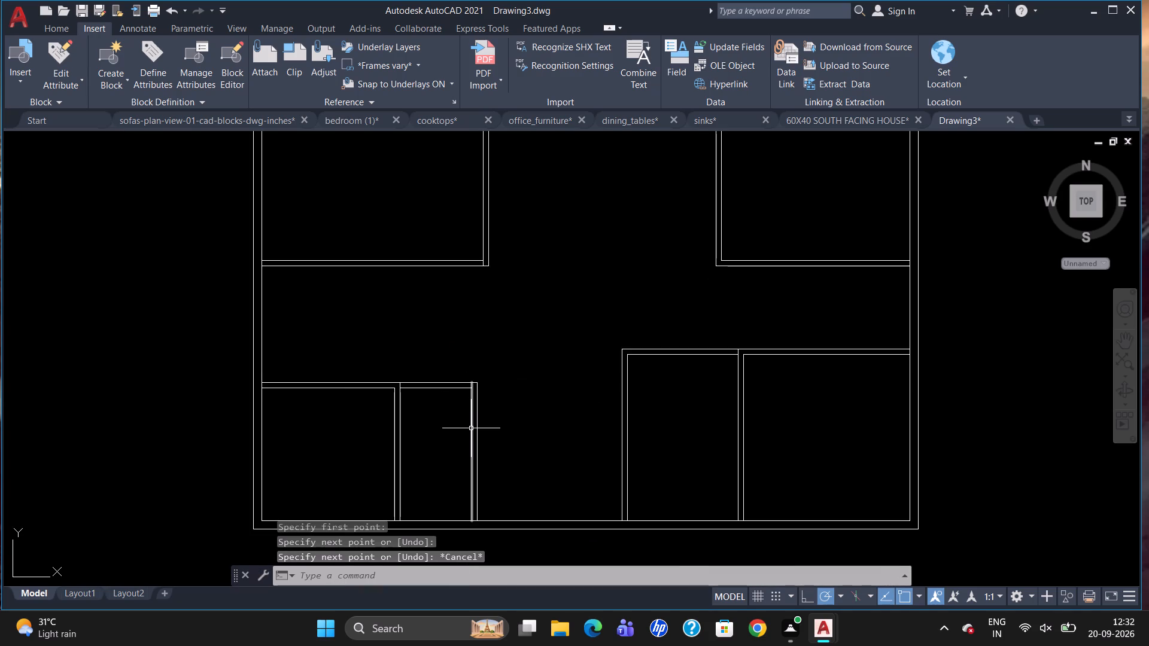
Trim the leftover line pieces inside the new room's upper partition at its upper-right corner and at the shared dividing wall.
{"action": "type", "text": "TR"}
{"action": "key", "text": "Return"}
{"action": "key", "text": "Return"}
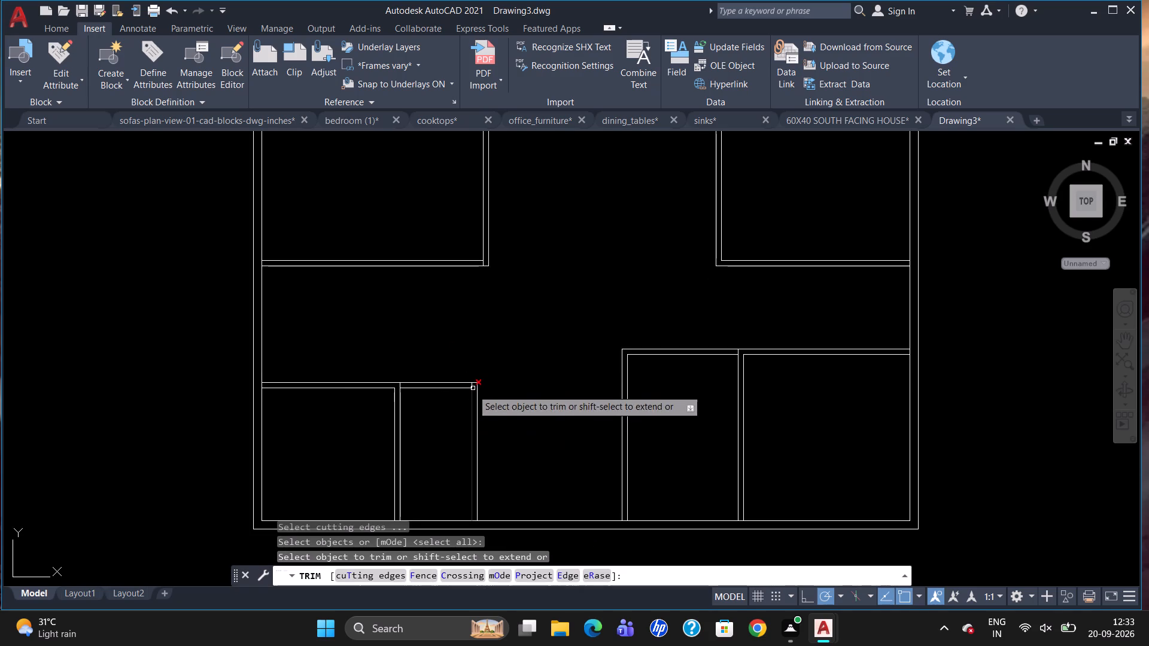
{"action": "left_click", "coordinate": [474, 386]}
{"action": "scroll", "coordinate": [474, 389], "scroll_direction": "up", "scroll_amount": 2}
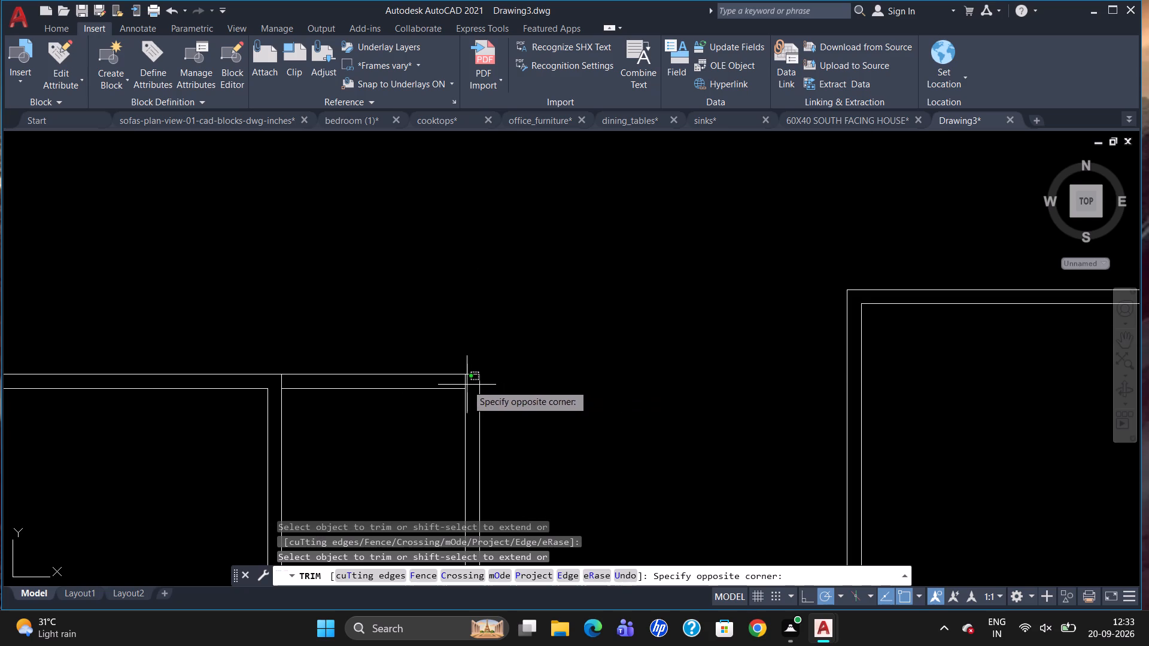
{"action": "left_click", "coordinate": [466, 383]}
{"action": "left_click", "coordinate": [465, 383]}
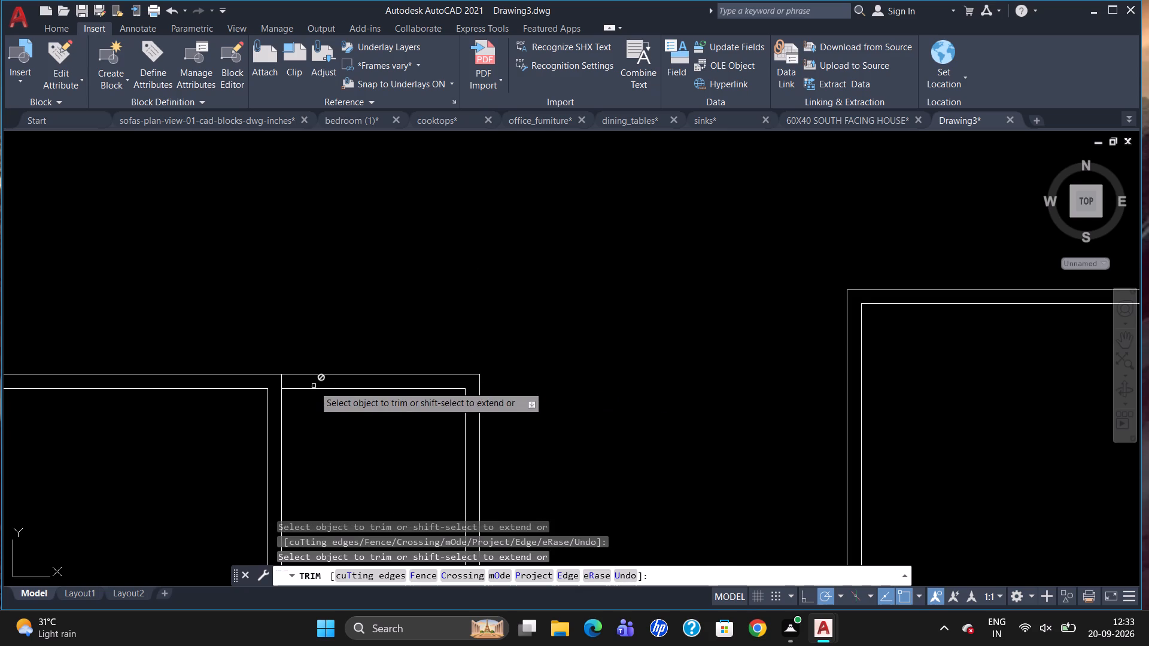
{"action": "left_click_drag", "start_coordinate": [280, 381], "coordinate": [285, 383]}
{"action": "scroll", "coordinate": [535, 295], "scroll_direction": "down", "scroll_amount": 2}
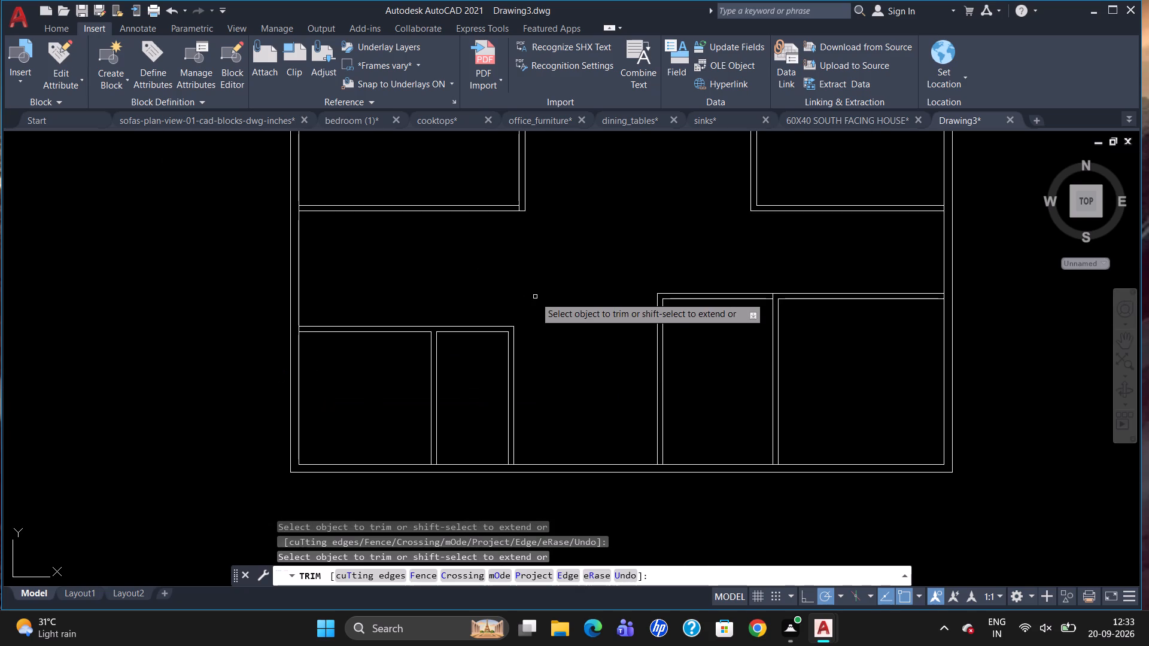
{"action": "scroll", "coordinate": [535, 298], "scroll_direction": "down", "scroll_amount": 1}
{"action": "scroll", "coordinate": [485, 406], "scroll_direction": "up", "scroll_amount": 1}
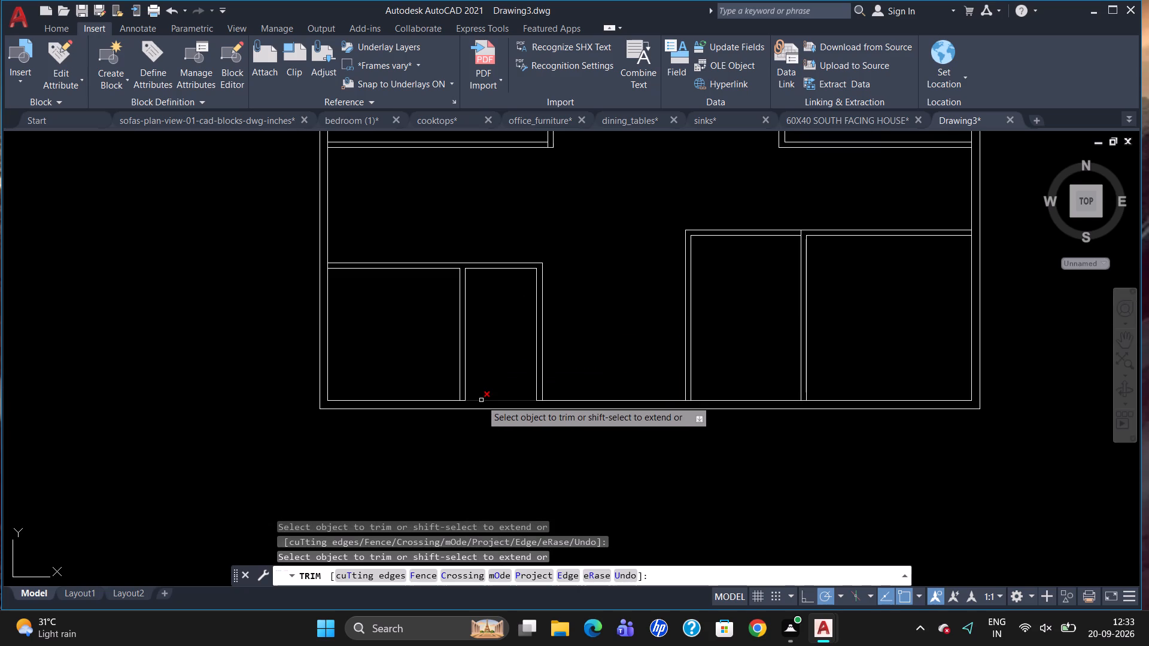
{"action": "scroll", "coordinate": [487, 405], "scroll_direction": "down", "scroll_amount": 1}
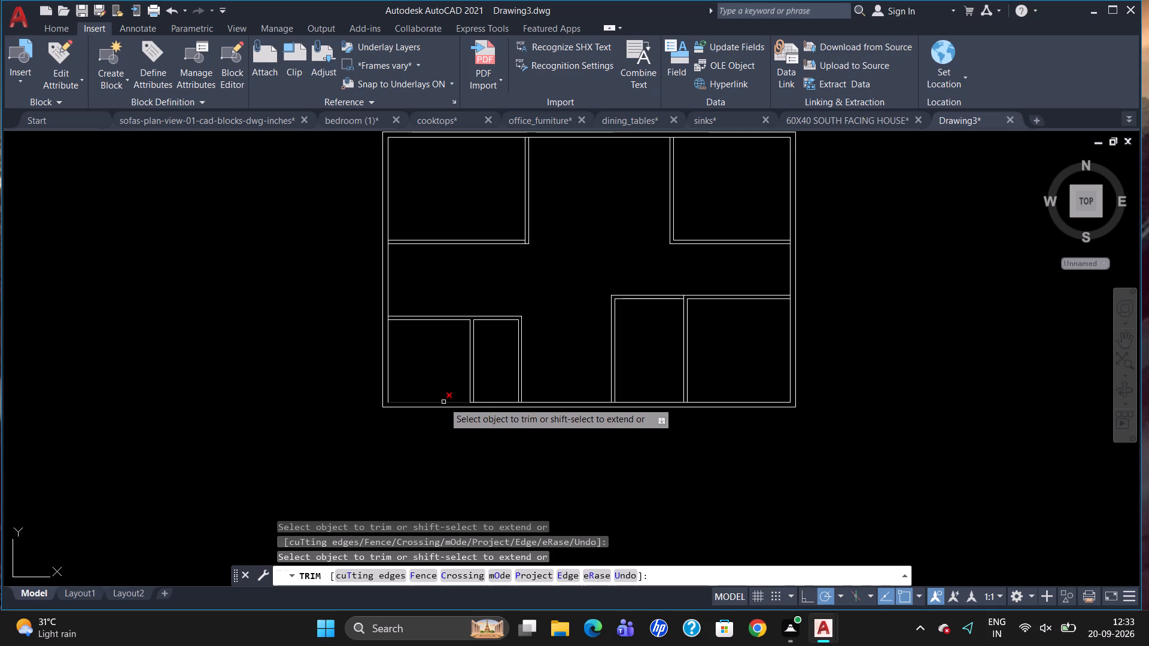
{"action": "key", "text": "Escape"}
Draw a vertical line from the upper-right room's bottom partition, 9'6" left of the right wall's inner face, down to the lower-right room's upper partition.
{"action": "scroll", "coordinate": [440, 412], "scroll_direction": "down", "scroll_amount": 1}
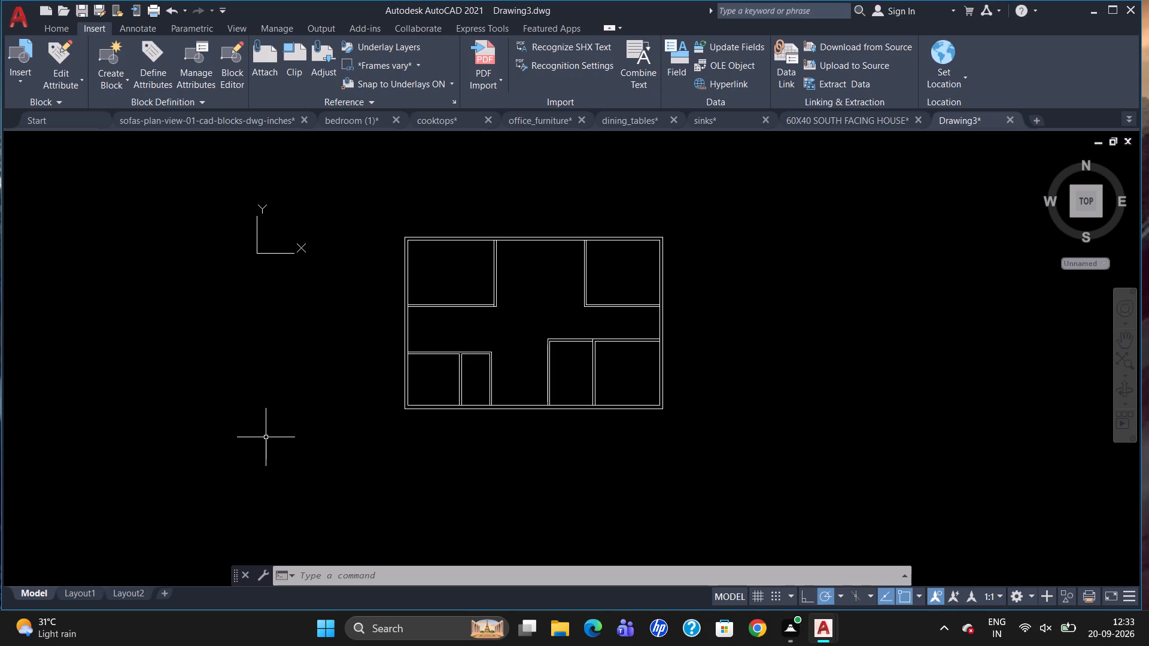
{"action": "key", "text": "l"}
{"action": "key", "text": "Return"}
{"action": "type", "text": "TK"}
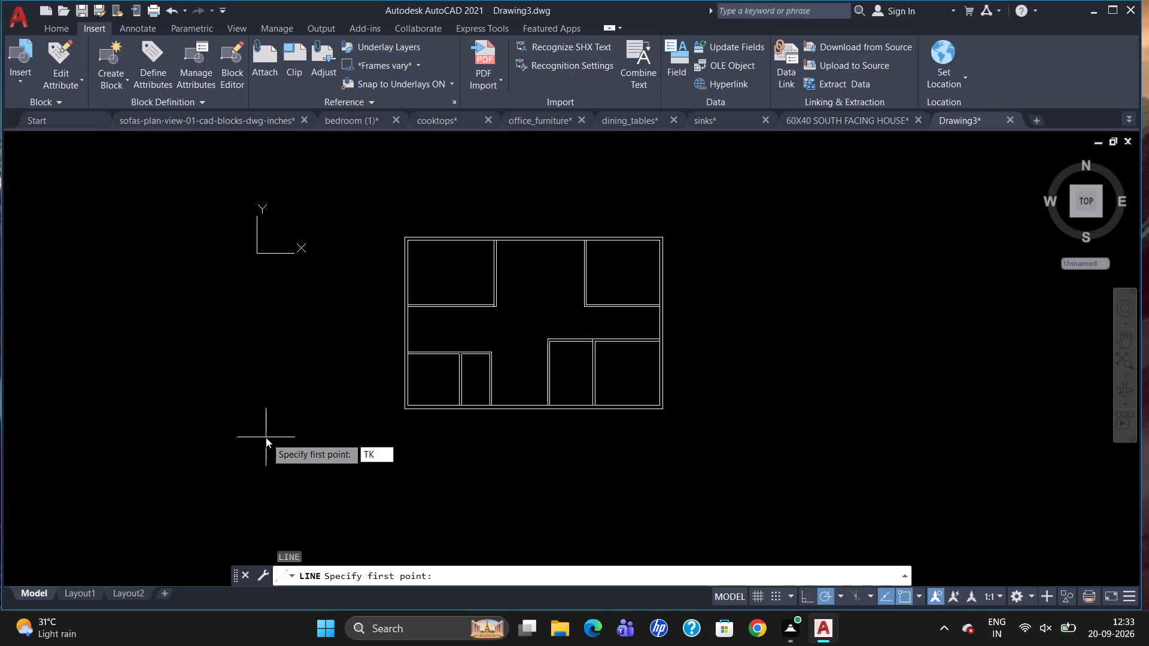
{"action": "key", "text": "Return"}
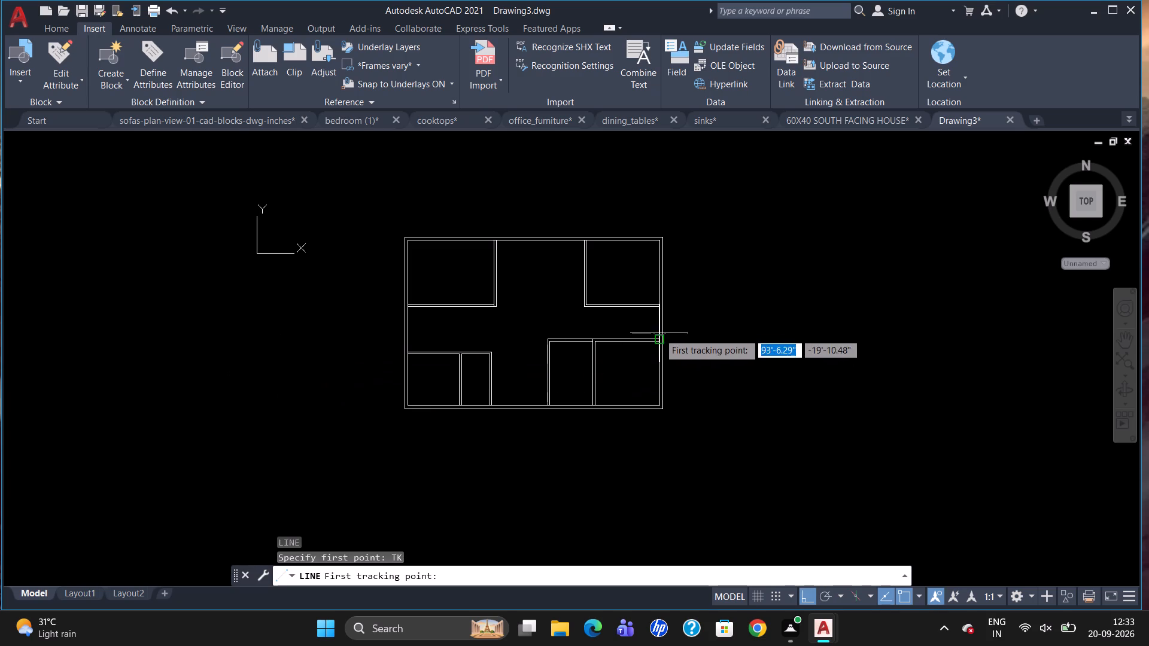
{"action": "scroll", "coordinate": [662, 321], "scroll_direction": "up", "scroll_amount": 3}
{"action": "left_click_drag", "start_coordinate": [649, 262], "coordinate": [642, 266]}
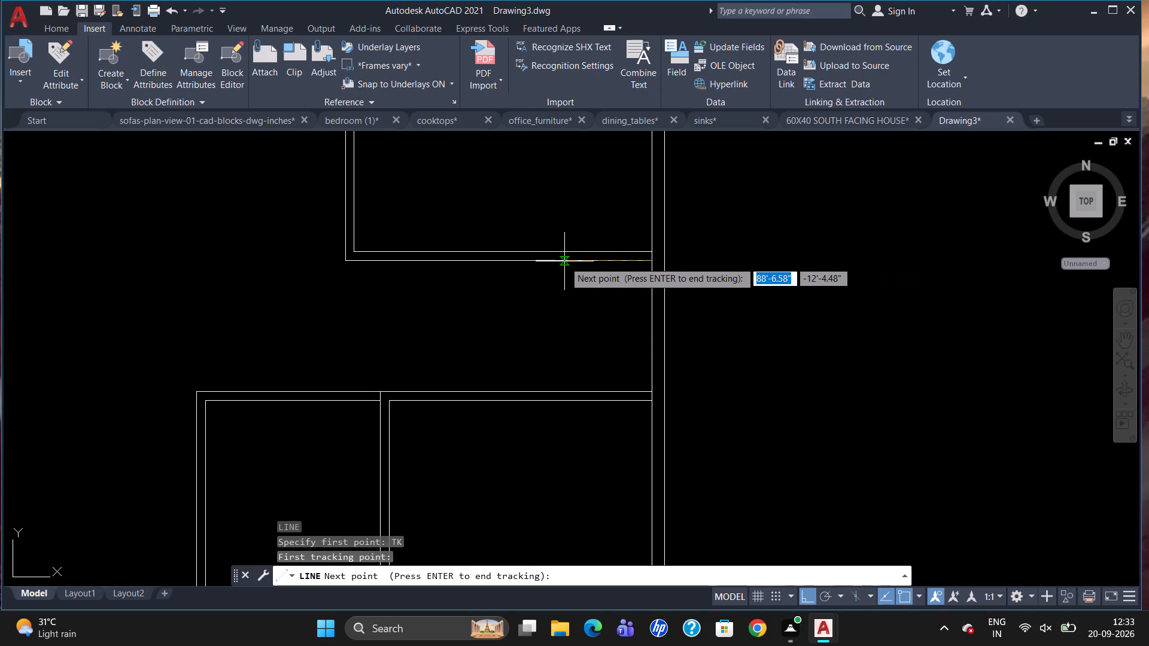
{"action": "type", "text": "9'6\""}
{"action": "key", "text": "Return"}
{"action": "key", "text": "Return"}
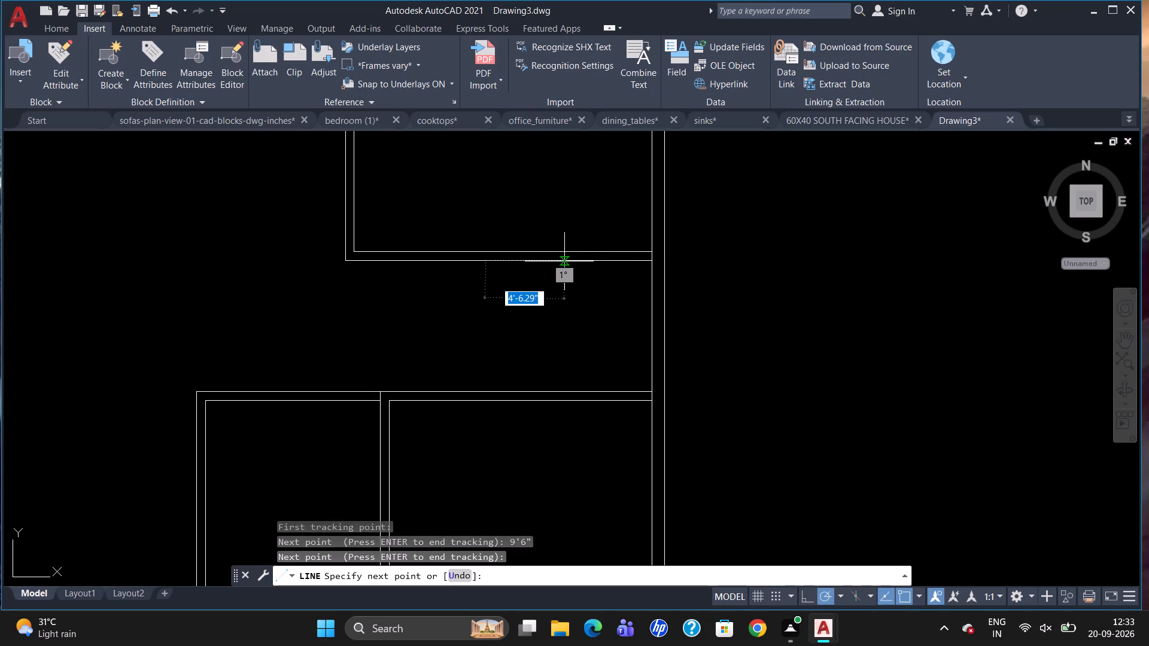
{"action": "left_click", "coordinate": [487, 385]}
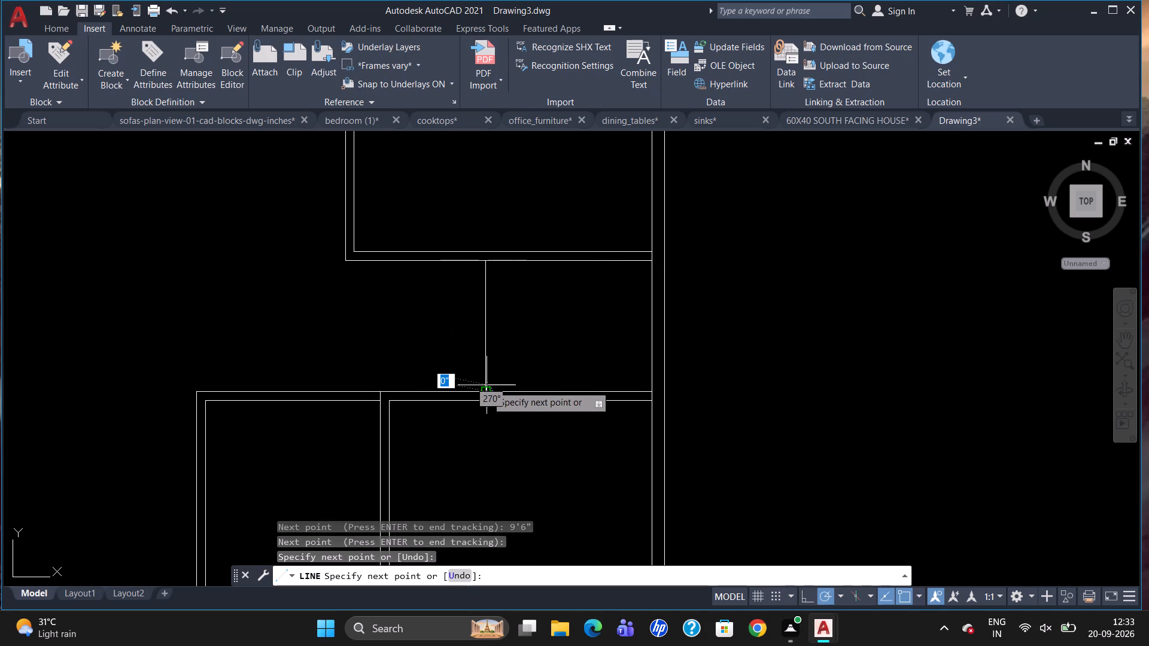
Offset the short vertical line between the upper-right and lower-right rooms 6" to its left to form a partition.
{"action": "key", "text": "Escape"}
{"action": "key", "text": "o"}
{"action": "key", "text": "Return"}
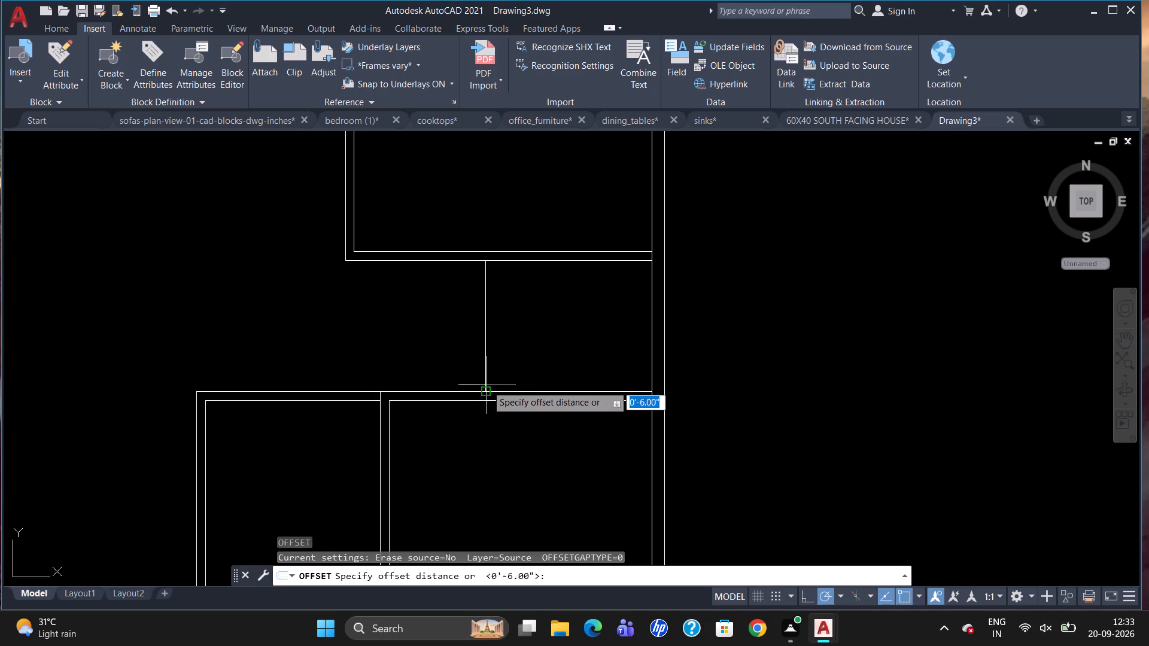
{"action": "key", "text": "6"}
{"action": "key", "text": "Return"}
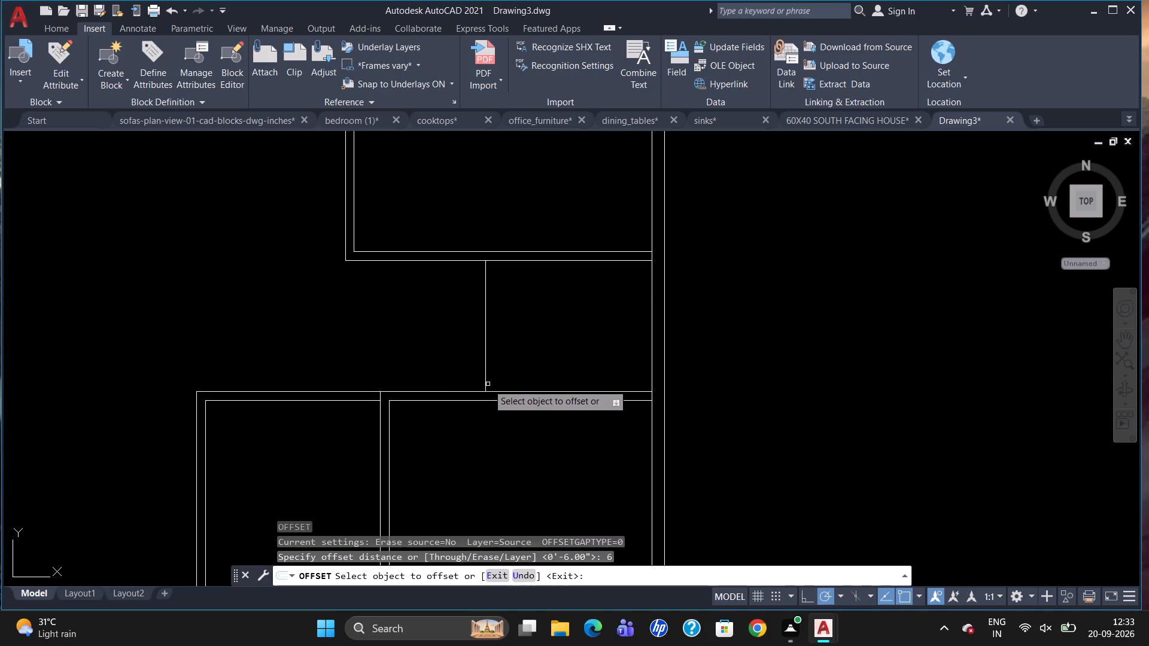
{"action": "left_click", "coordinate": [485, 371]}
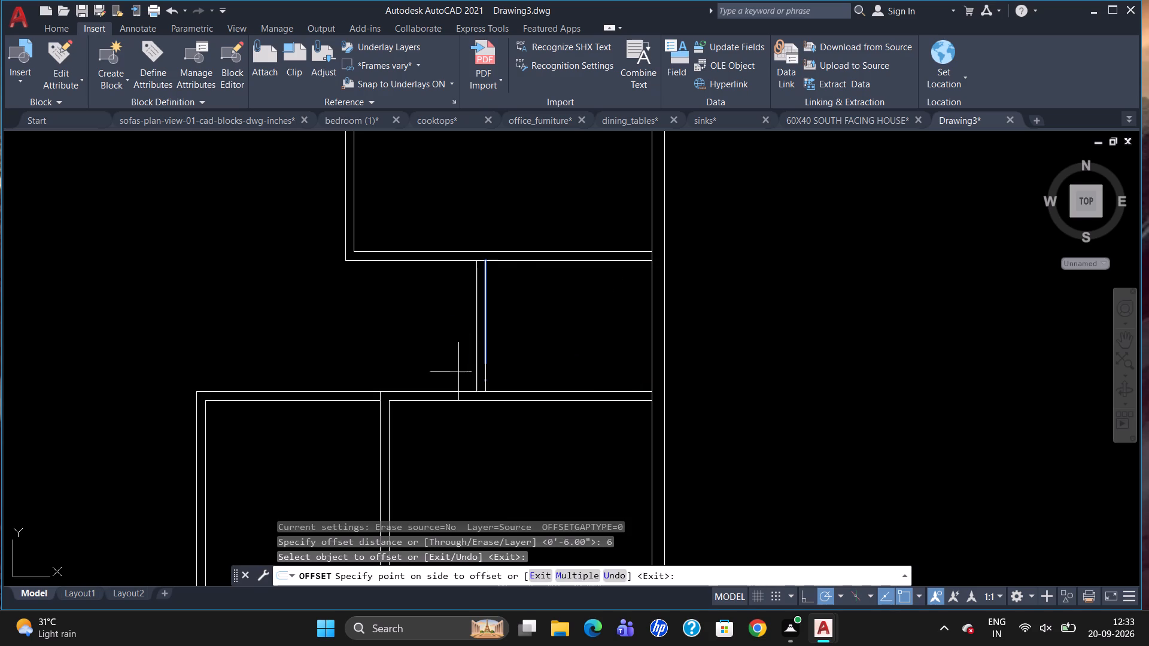
{"action": "left_click", "coordinate": [458, 371]}
{"action": "scroll", "coordinate": [589, 284], "scroll_direction": "down", "scroll_amount": 1}
{"action": "scroll", "coordinate": [650, 295], "scroll_direction": "down", "scroll_amount": 1}
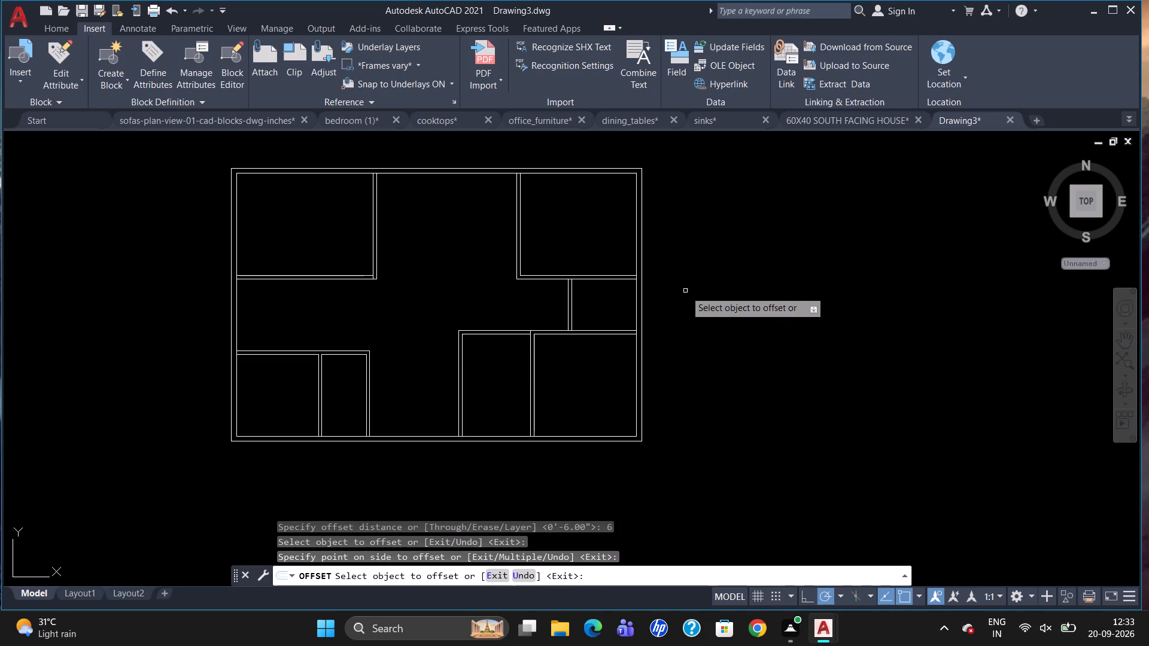
{"action": "scroll", "coordinate": [686, 292], "scroll_direction": "down", "scroll_amount": 1}
{"action": "scroll", "coordinate": [497, 279], "scroll_direction": "up", "scroll_amount": 1}
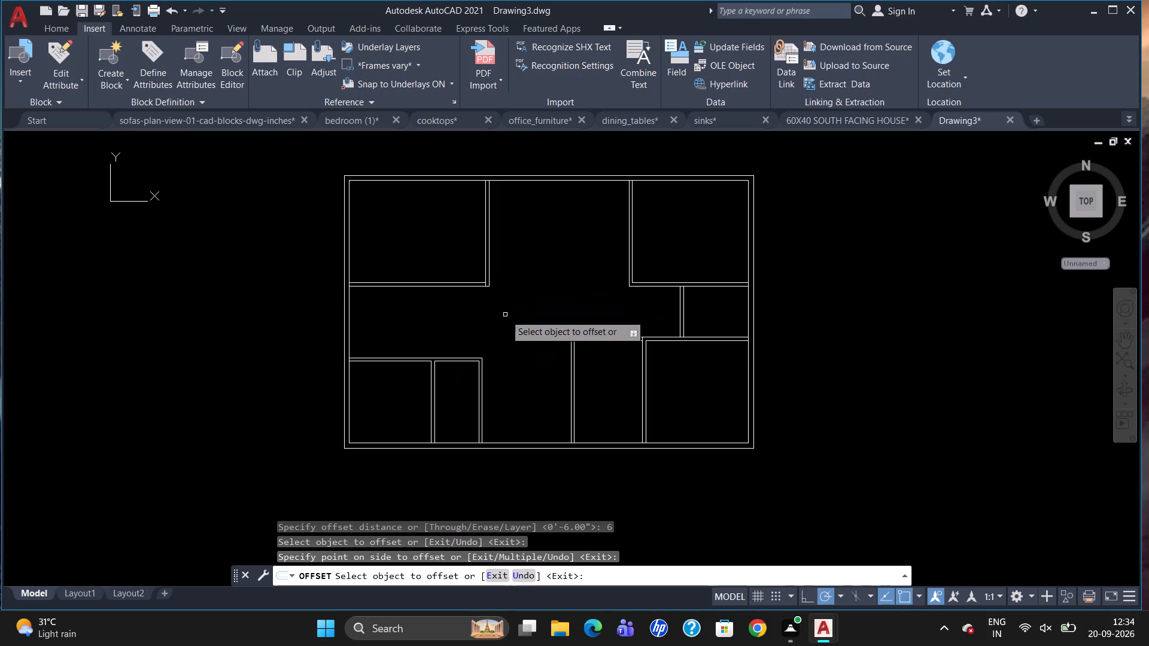
{"action": "key", "text": "Escape"}
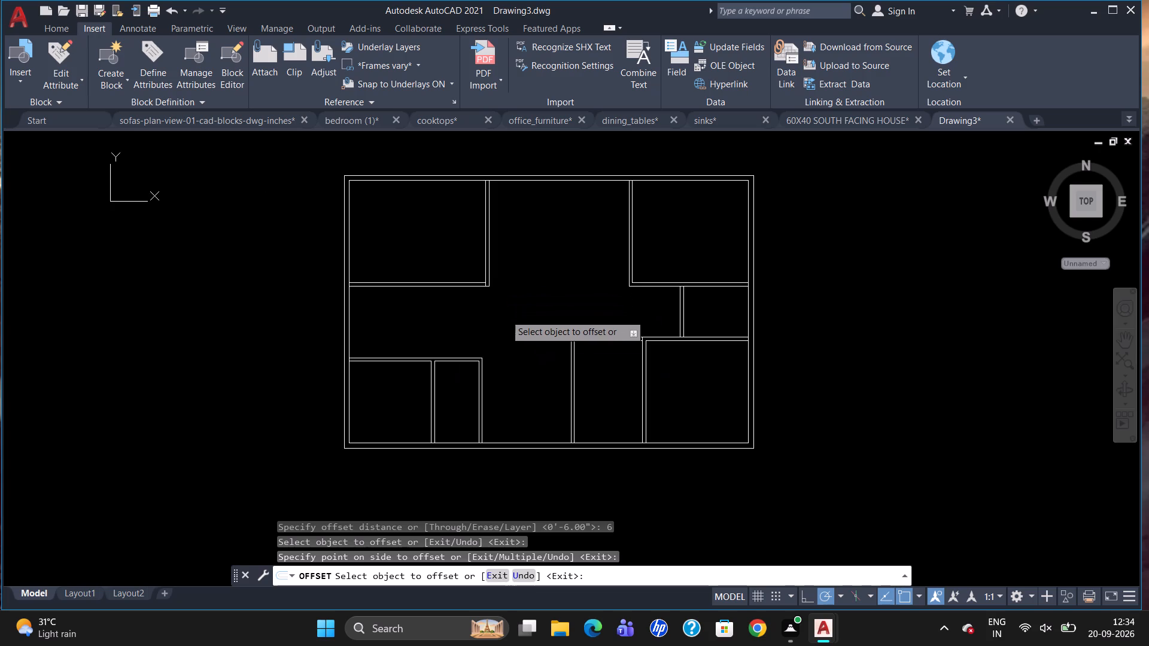
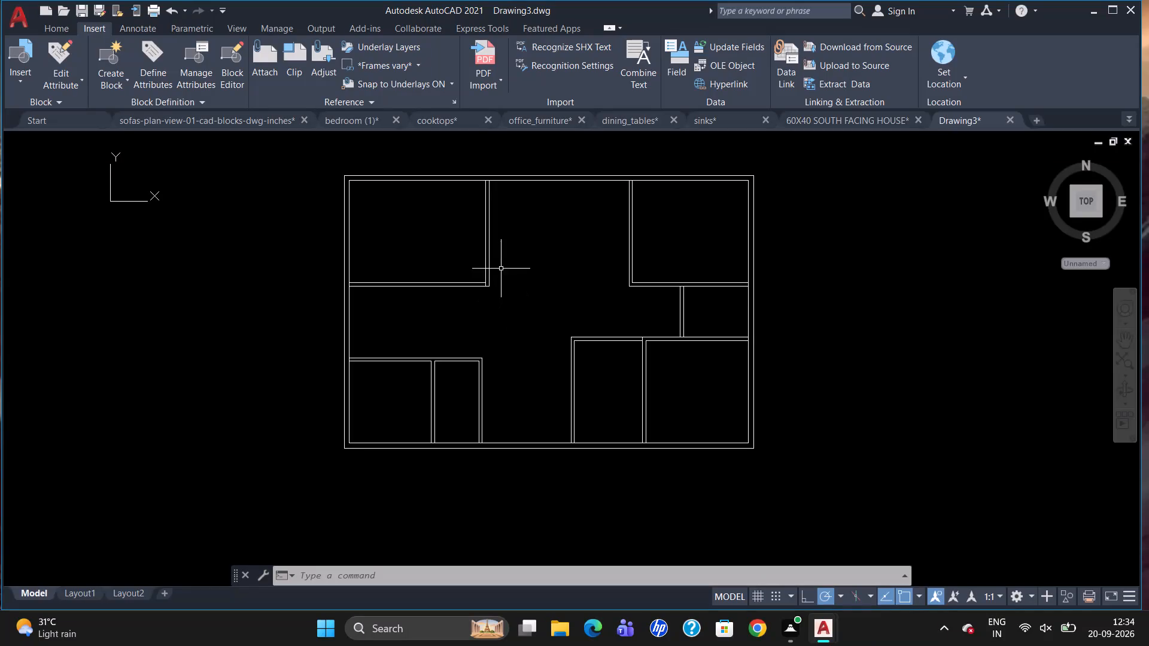
Draw a vertical line through the lower-left room, 3' from the left wall's inner face, from its upper partition down to the bottom wall.
{"action": "scroll", "coordinate": [603, 235], "scroll_direction": "down", "scroll_amount": 1}
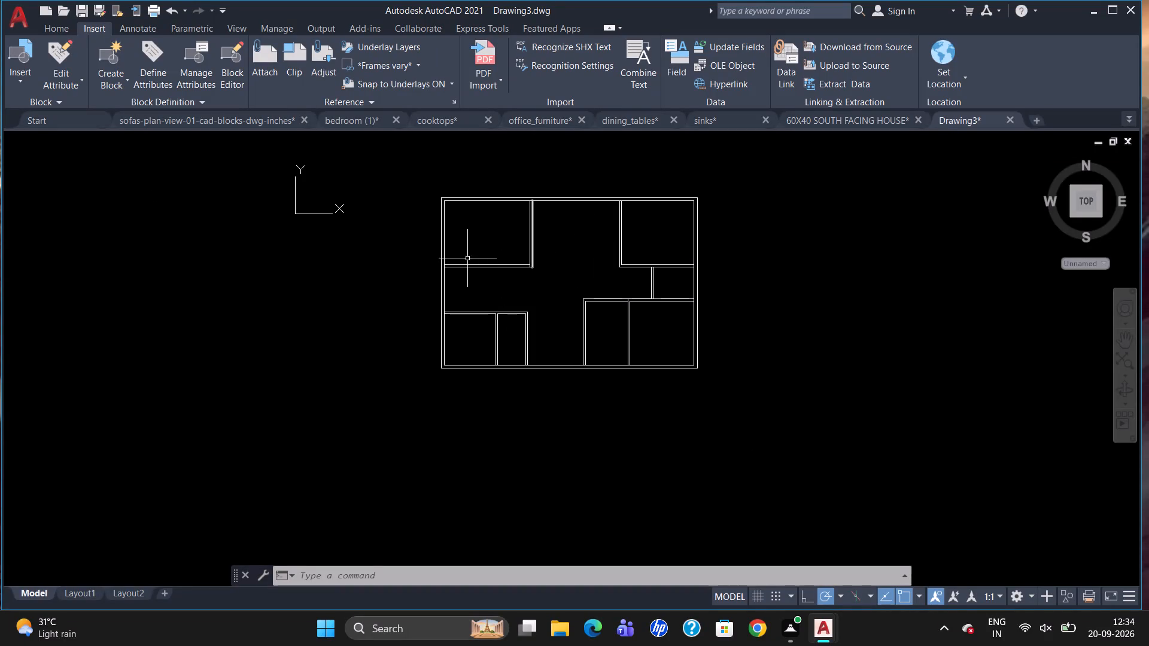
{"action": "scroll", "coordinate": [476, 239], "scroll_direction": "up", "scroll_amount": 1}
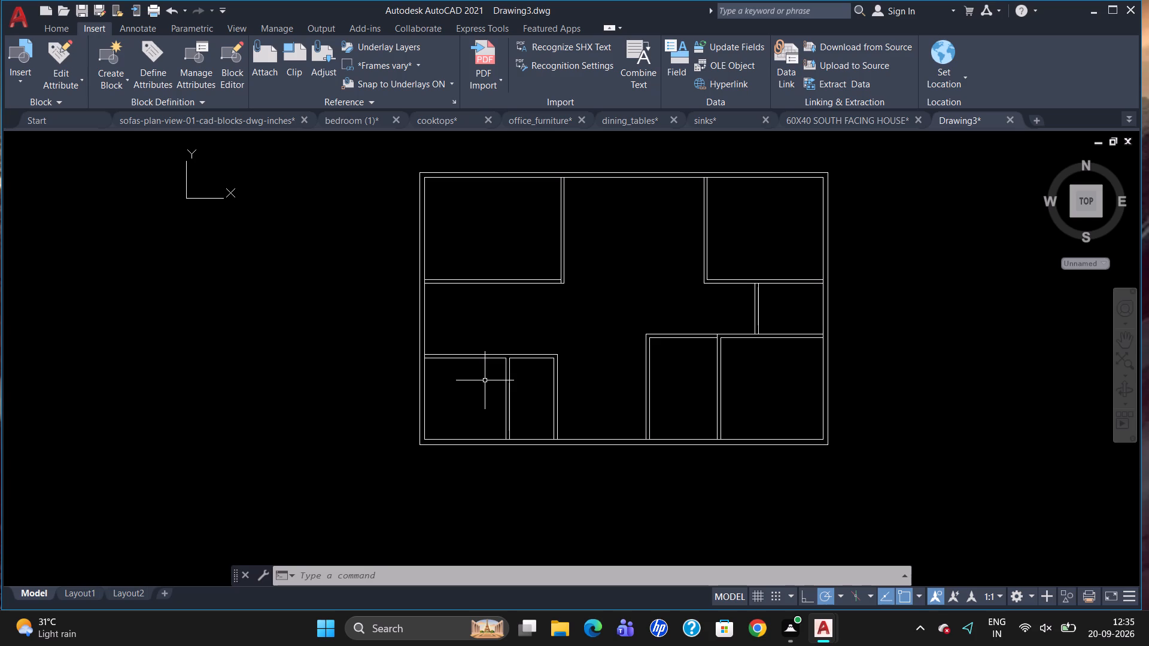
{"action": "key", "text": "l"}
{"action": "key", "text": "Return"}
{"action": "key", "text": "y"}
{"action": "key", "text": "BackSpace"}
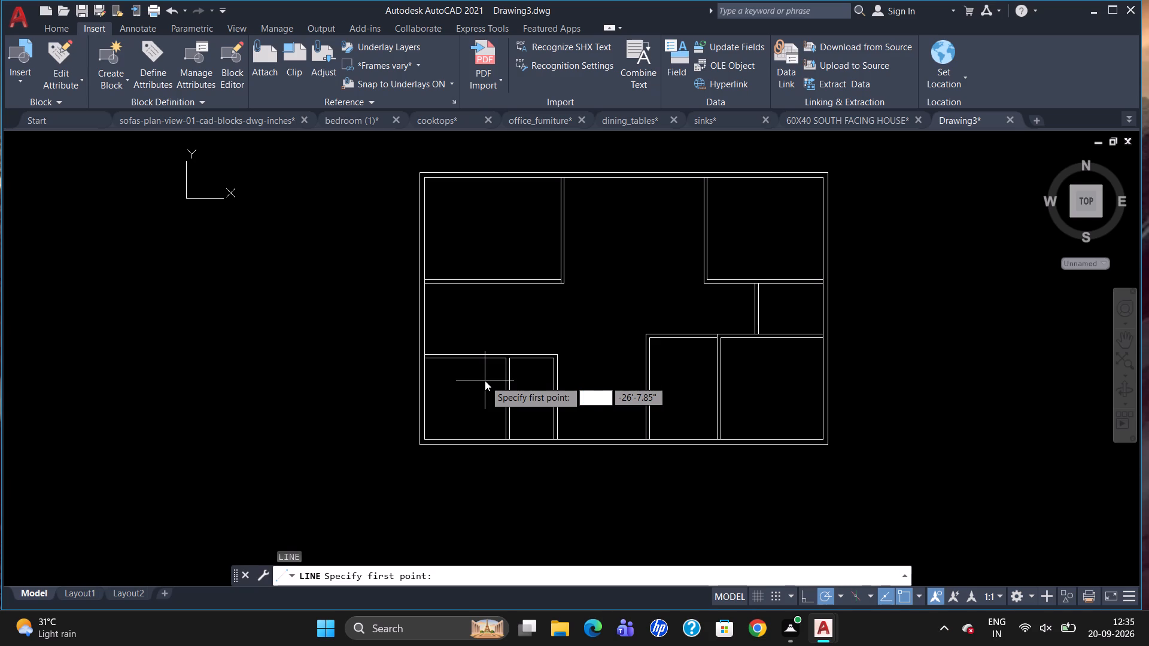
{"action": "type", "text": "TK"}
{"action": "key", "text": "Return"}
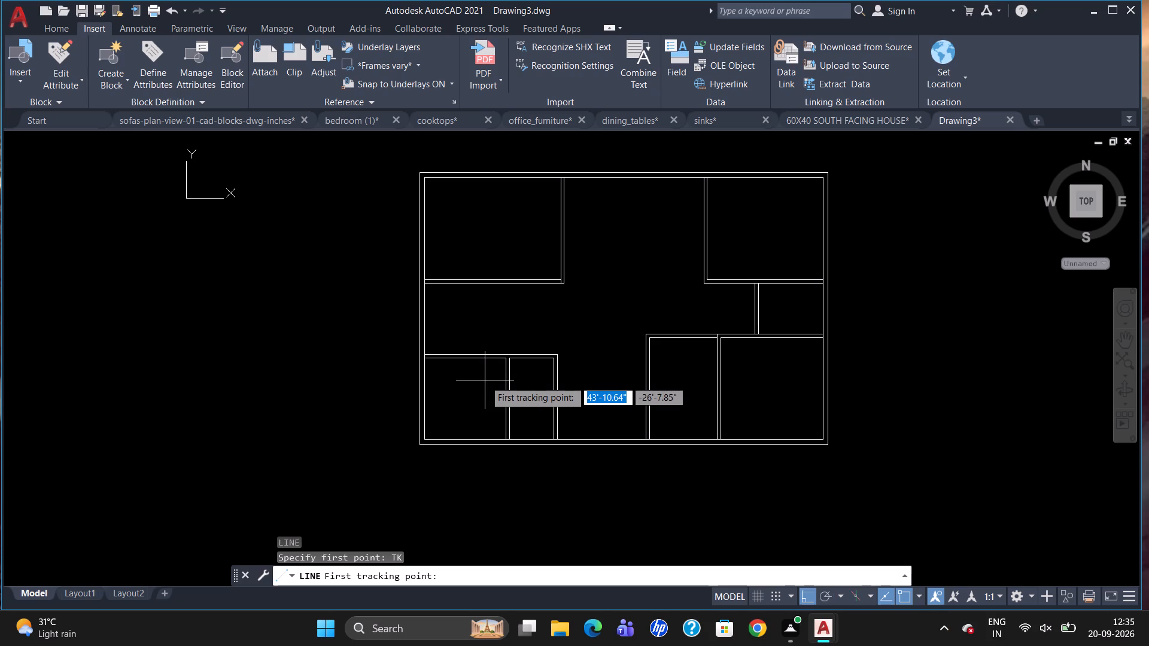
{"action": "scroll", "coordinate": [464, 386], "scroll_direction": "up", "scroll_amount": 2}
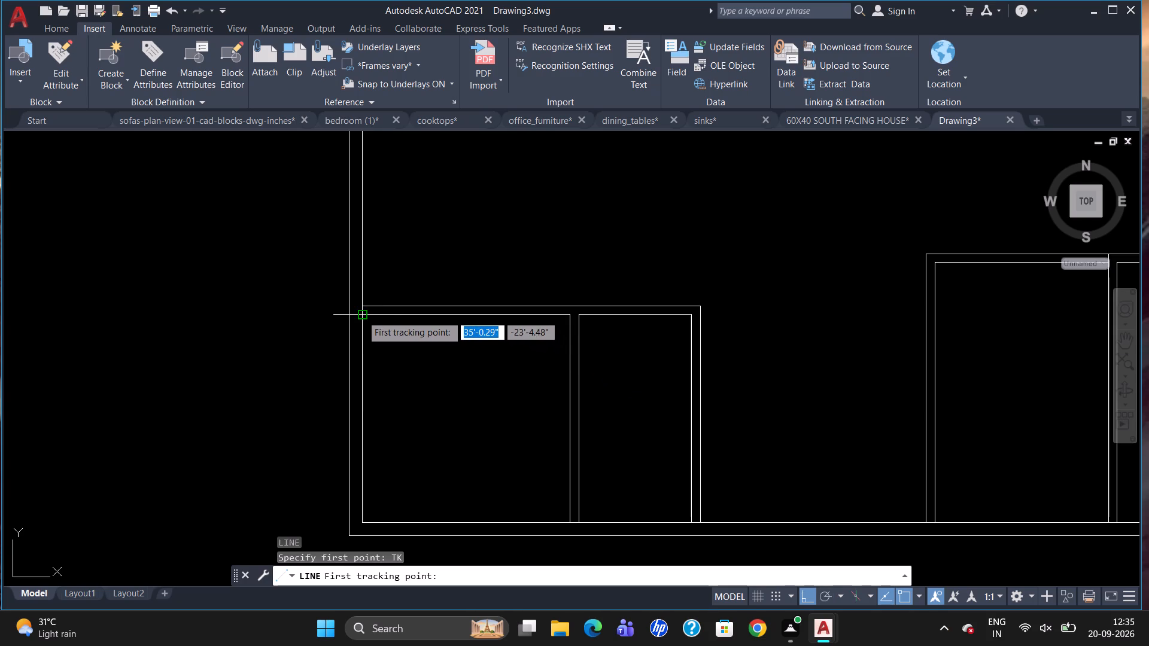
{"action": "left_click", "coordinate": [363, 315]}
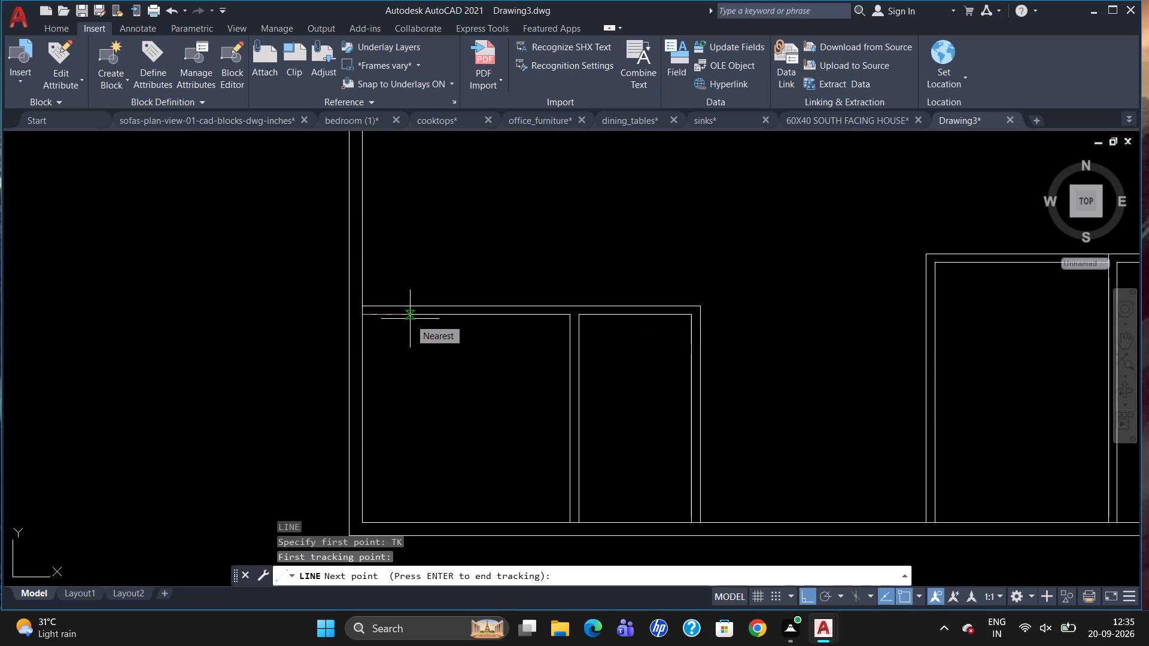
{"action": "type", "text": "3'"}
{"action": "key", "text": "Return"}
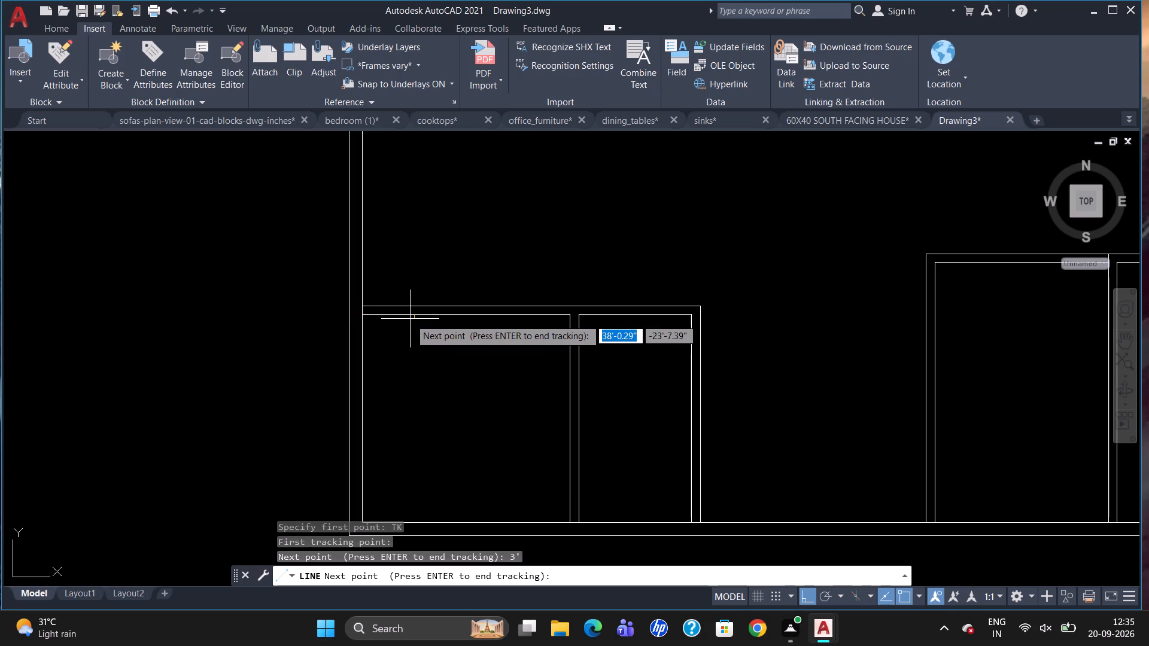
{"action": "key", "text": "Return"}
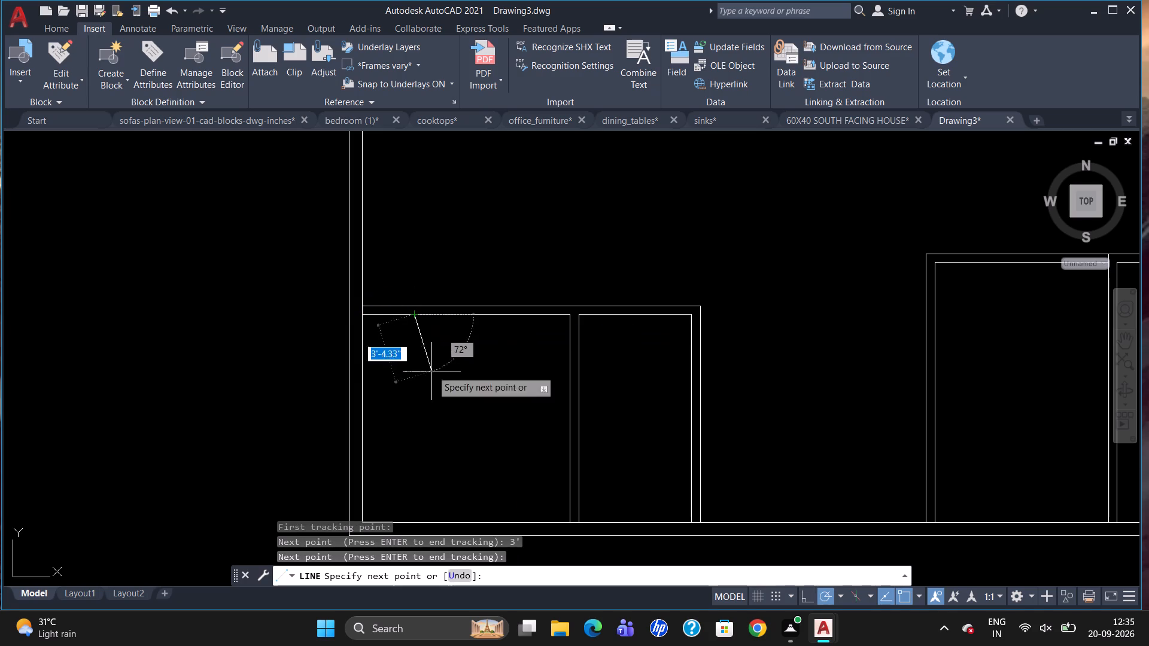
{"action": "scroll", "coordinate": [419, 461], "scroll_direction": "down", "scroll_amount": 1}
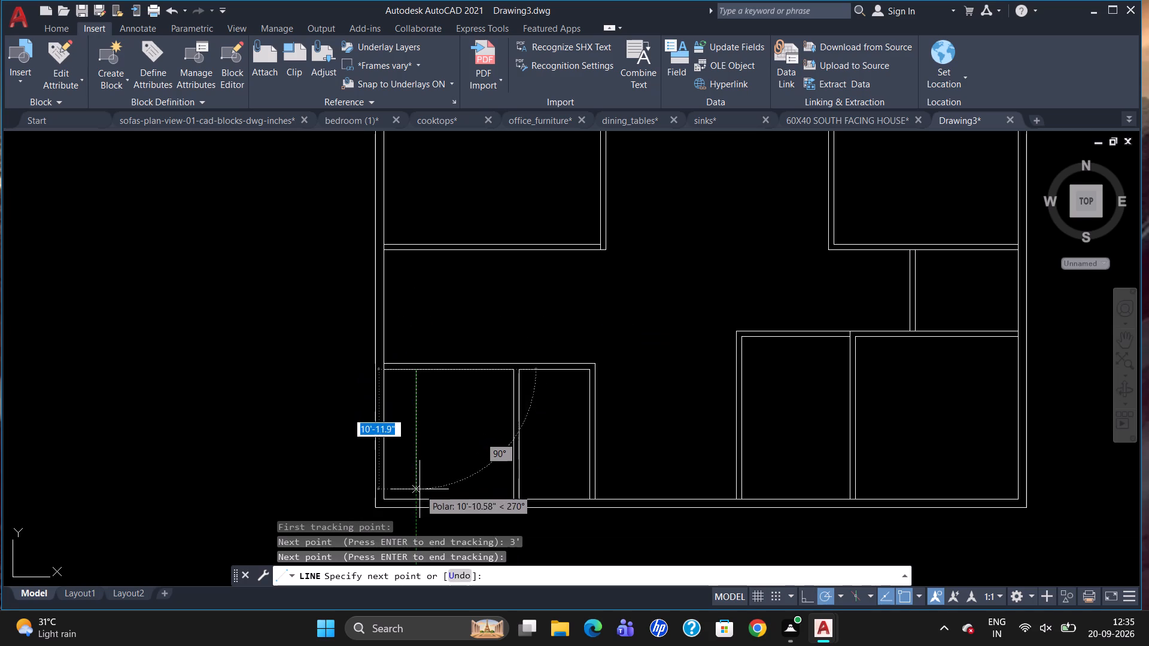
{"action": "left_click", "coordinate": [419, 497]}
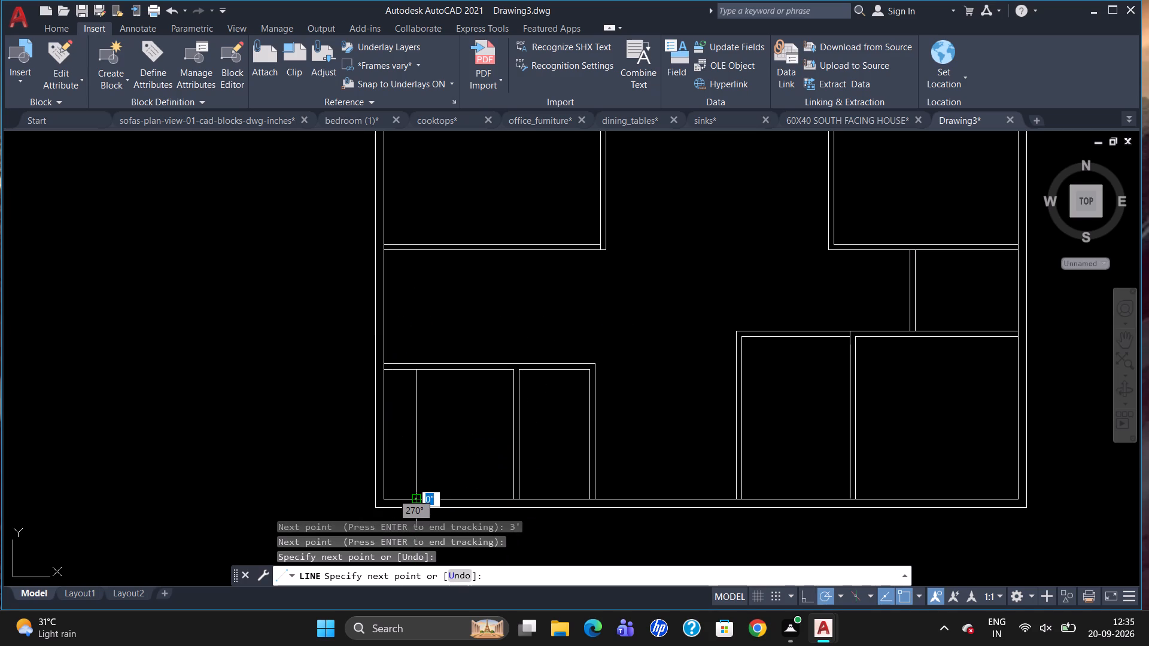
{"action": "key", "text": "Escape"}
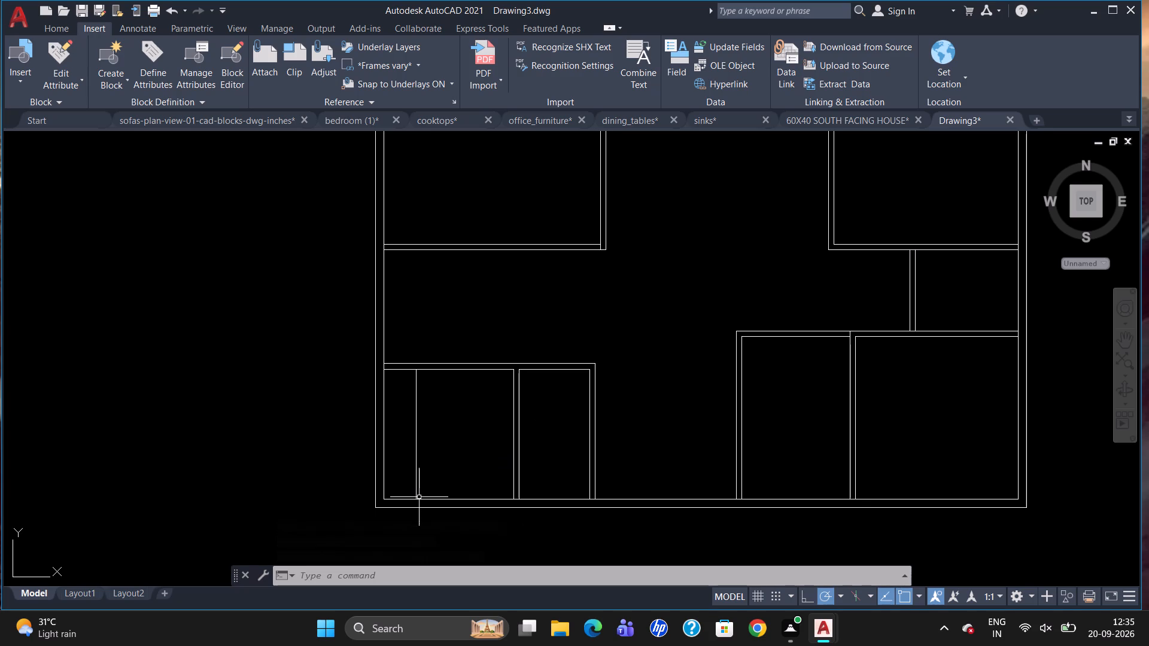
Draw a line from the bottom wall, 3' left of the lower-left room's right partition, about 6'11" up and across to that partition.
{"action": "key", "text": "l"}
{"action": "key", "text": "Return"}
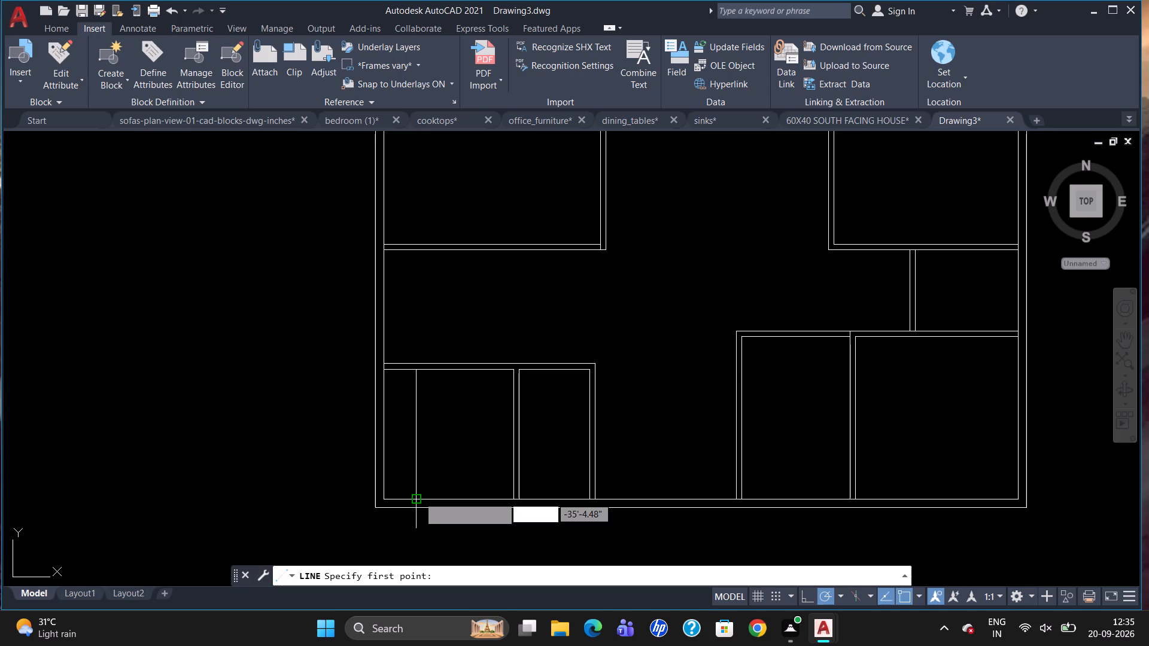
{"action": "type", "text": "TJ"}
{"action": "key", "text": "BackSpace"}
{"action": "key", "text": "k"}
{"action": "key", "text": "Return"}
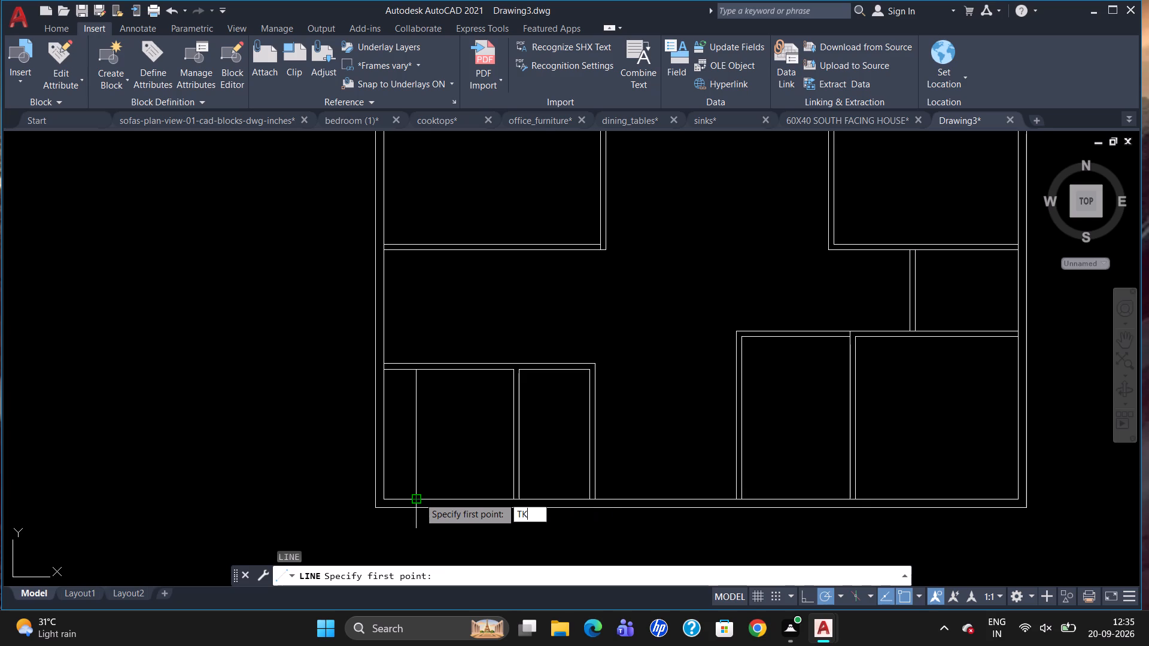
{"action": "left_click", "coordinate": [513, 496]}
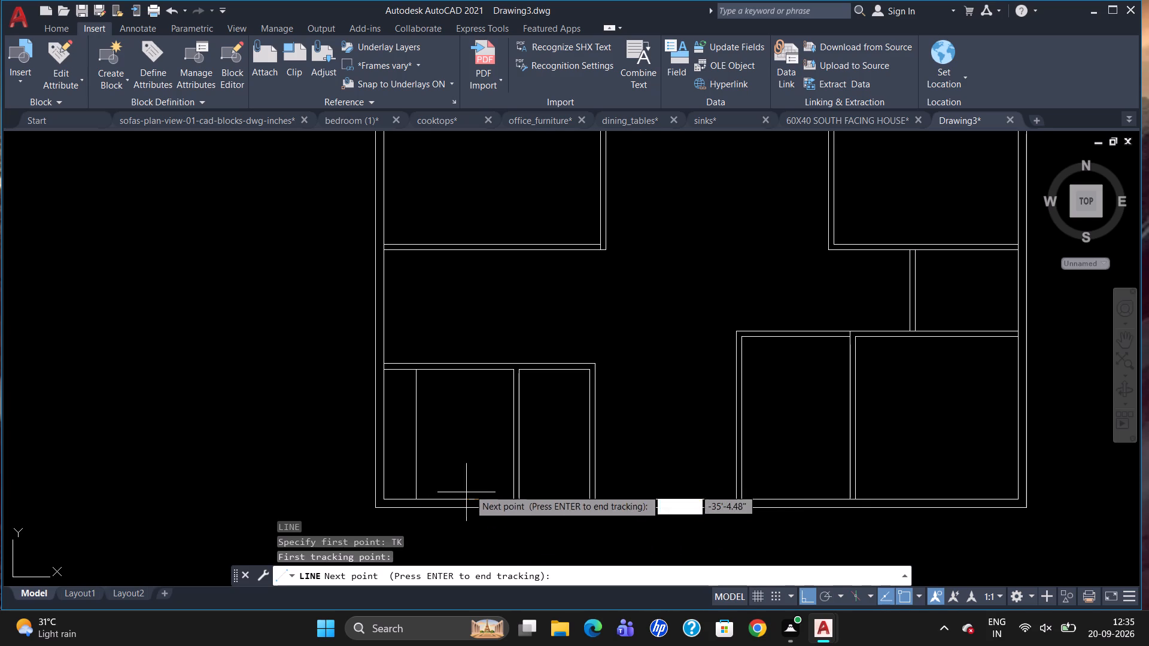
{"action": "type", "text": "3'"}
{"action": "key", "text": "Return"}
{"action": "key", "text": "Return"}
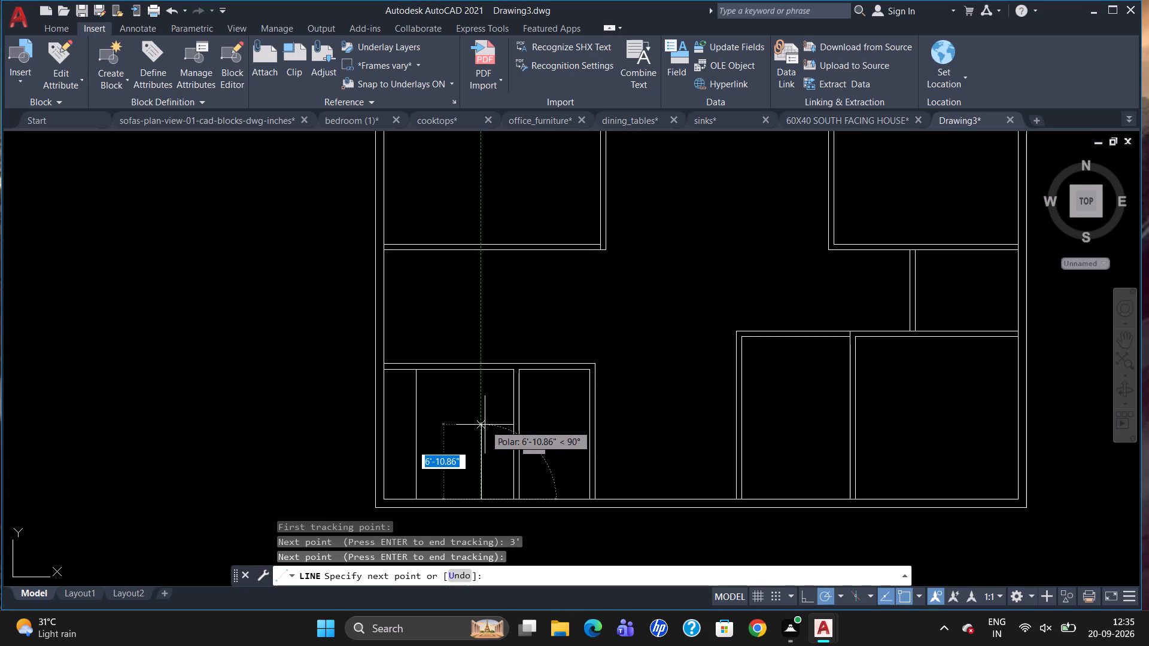
{"action": "left_click", "coordinate": [485, 425]}
{"action": "left_click", "coordinate": [512, 420]}
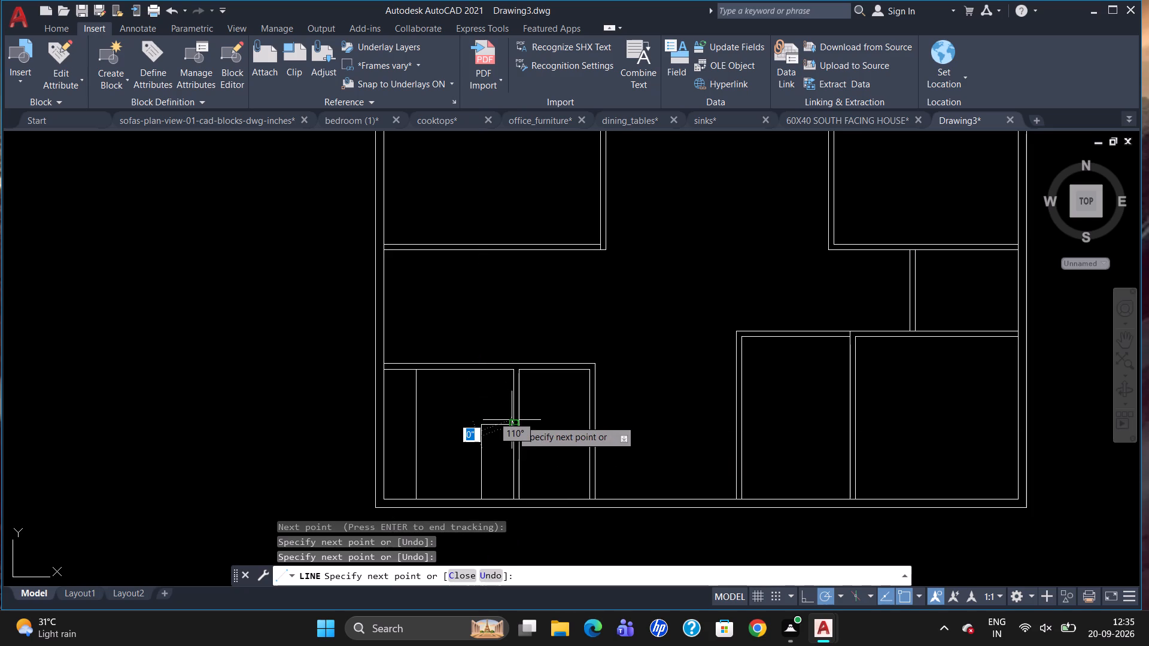
{"action": "key", "text": "Escape"}
Draw a horizontal line from the lower-left room's left vertical line to the left wall, level with the short horizontal line opposite.
{"action": "key", "text": "l"}
{"action": "key", "text": "Return"}
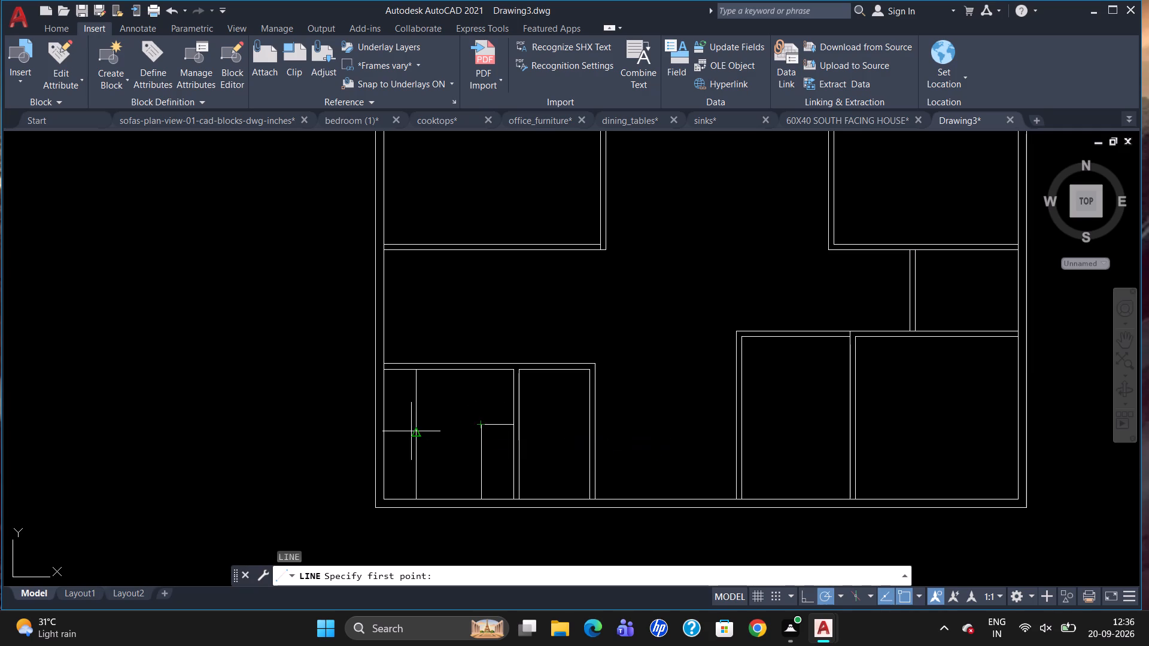
{"action": "left_click", "coordinate": [417, 422]}
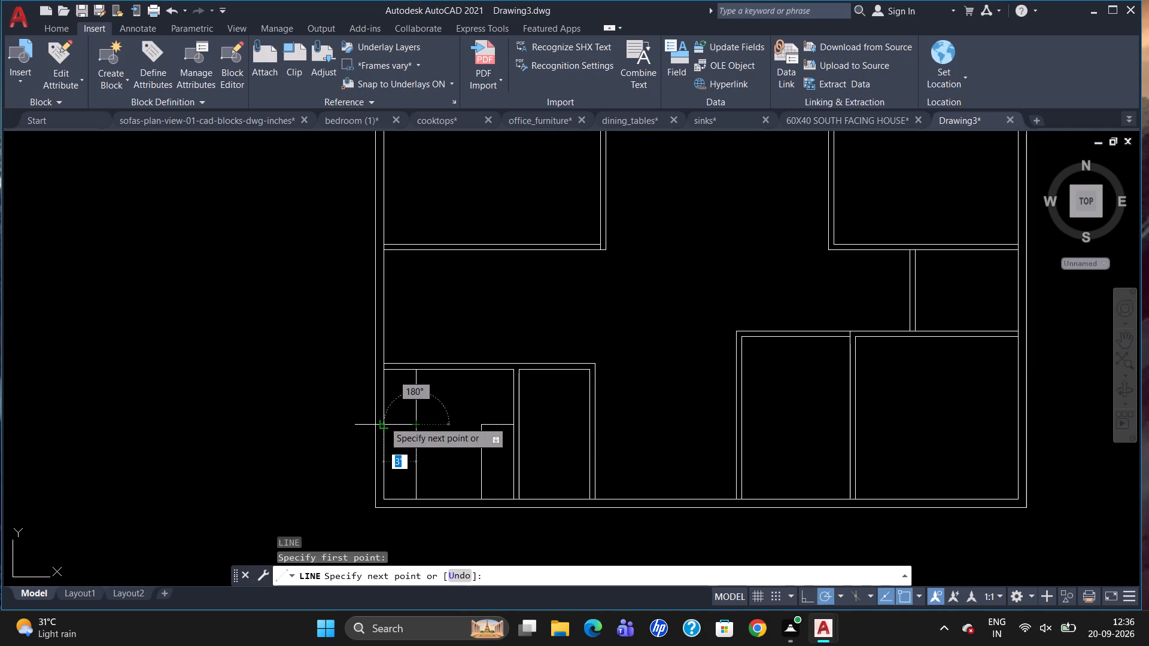
{"action": "left_click", "coordinate": [379, 420]}
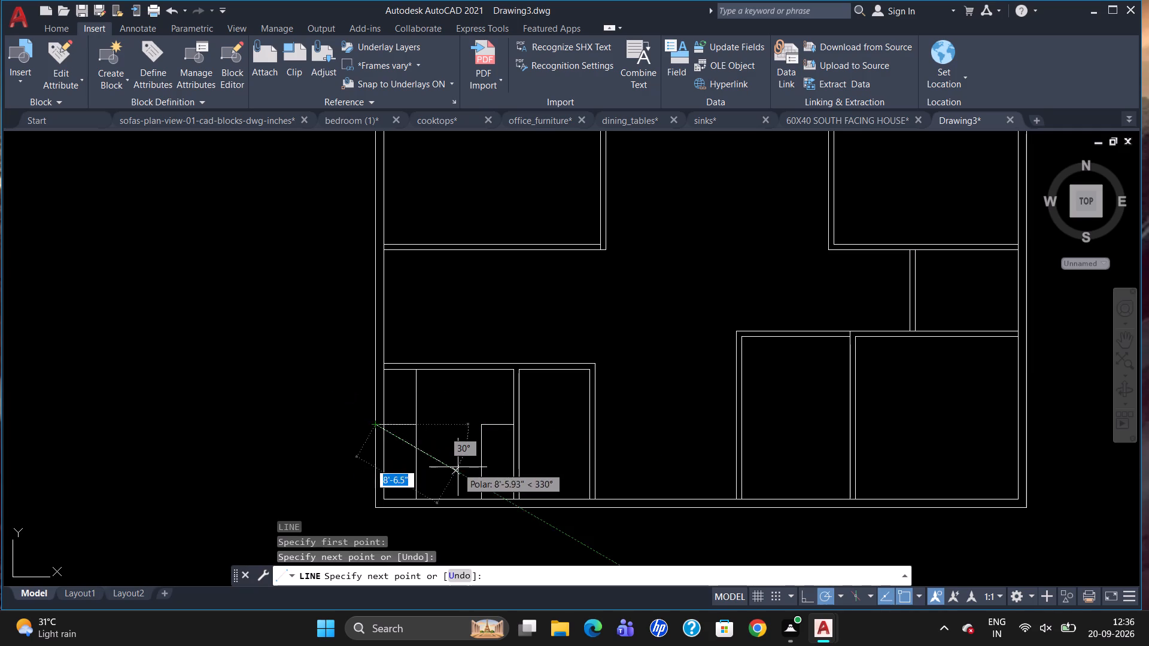
{"action": "key", "text": "Escape"}
Trim the short horizontal line's overshoot inside the left outer wall and the left vertical line's portion above that horizontal line.
{"action": "type", "text": "TR"}
{"action": "key", "text": "Return"}
{"action": "key", "text": "Return"}
{"action": "scroll", "coordinate": [384, 434], "scroll_direction": "up", "scroll_amount": 2}
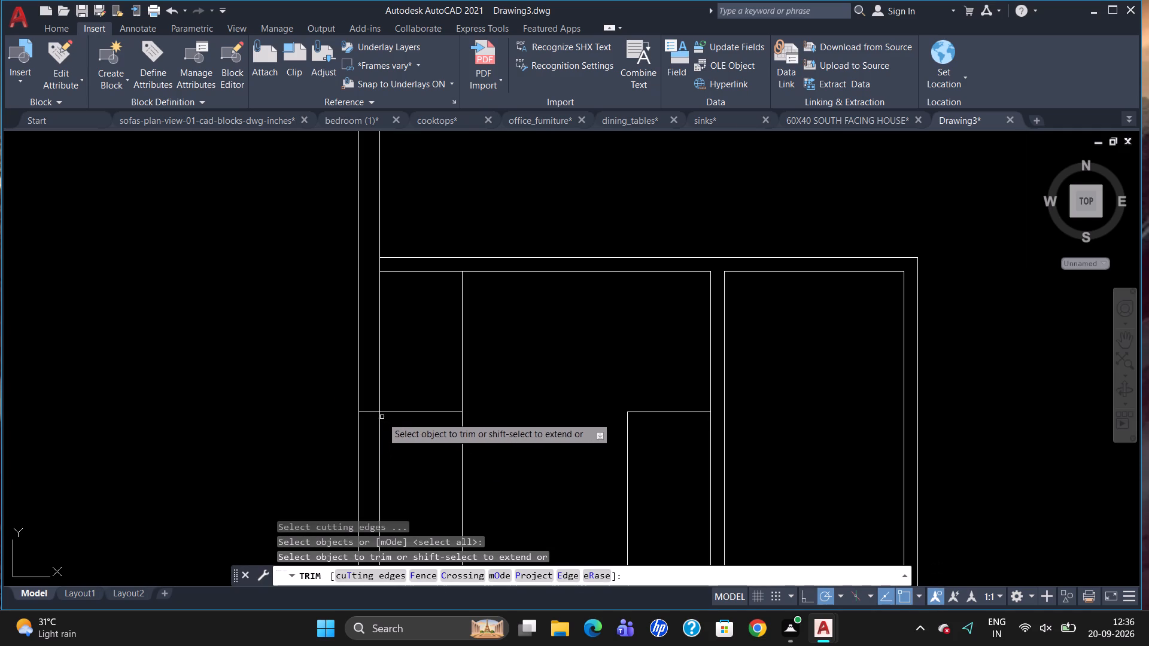
{"action": "left_click", "coordinate": [367, 409]}
{"action": "left_click", "coordinate": [372, 416]}
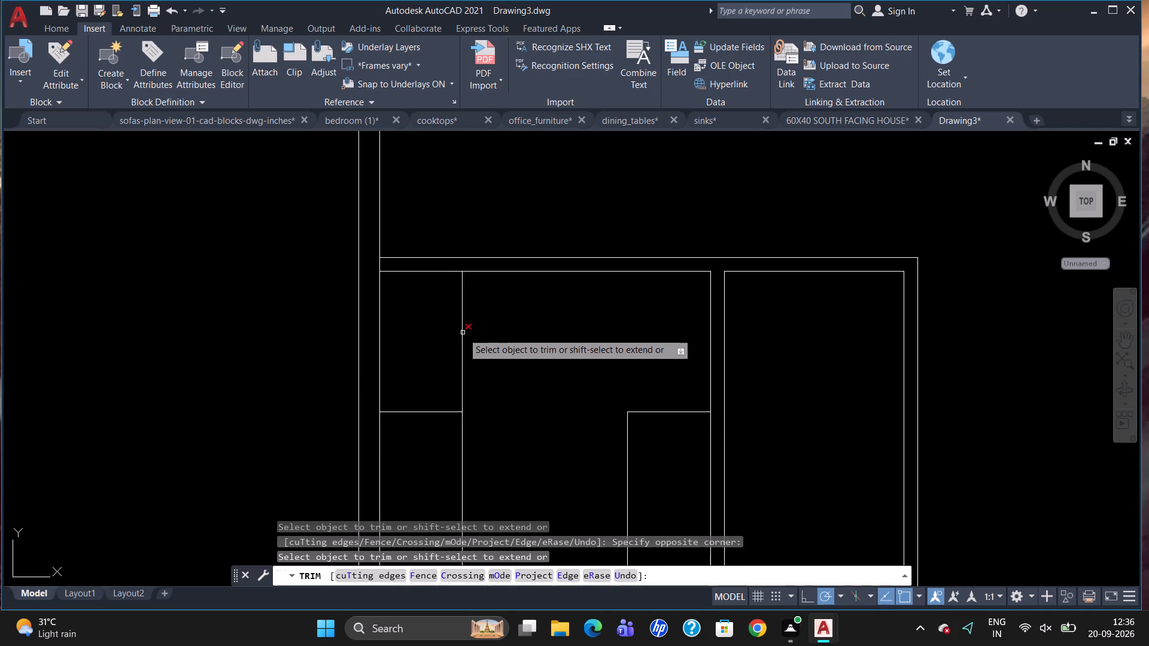
{"action": "left_click", "coordinate": [461, 334]}
{"action": "scroll", "coordinate": [651, 329], "scroll_direction": "down", "scroll_amount": 2}
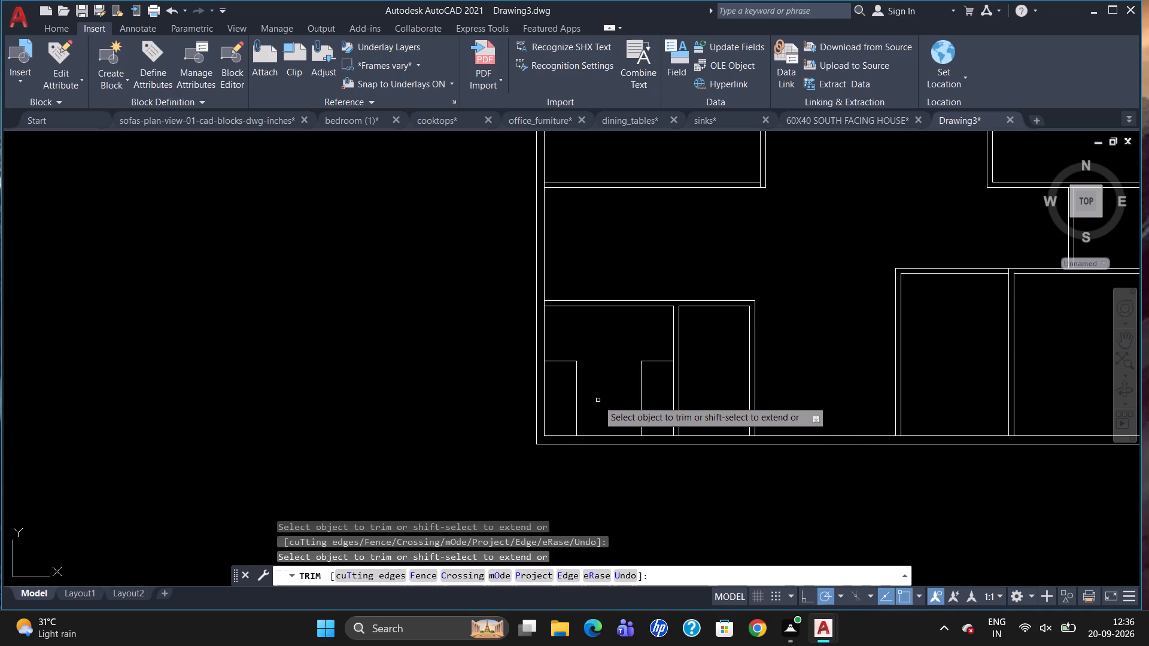
{"action": "scroll", "coordinate": [627, 342], "scroll_direction": "down", "scroll_amount": 1}
{"action": "scroll", "coordinate": [626, 397], "scroll_direction": "up", "scroll_amount": 1}
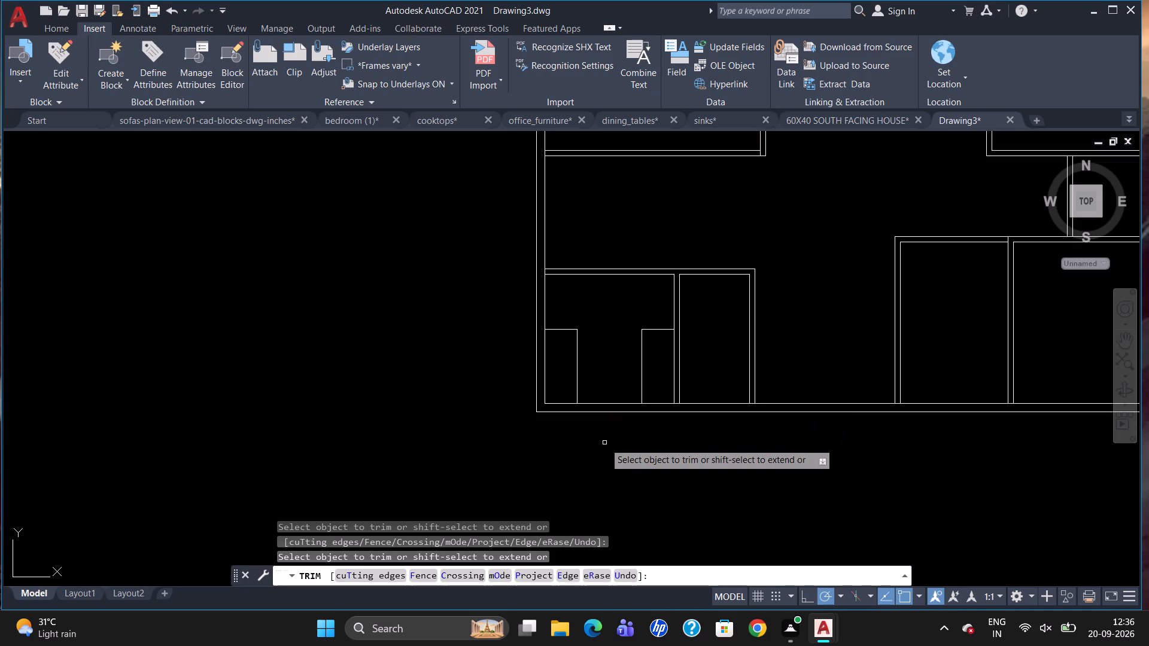
{"action": "key", "text": "Escape"}
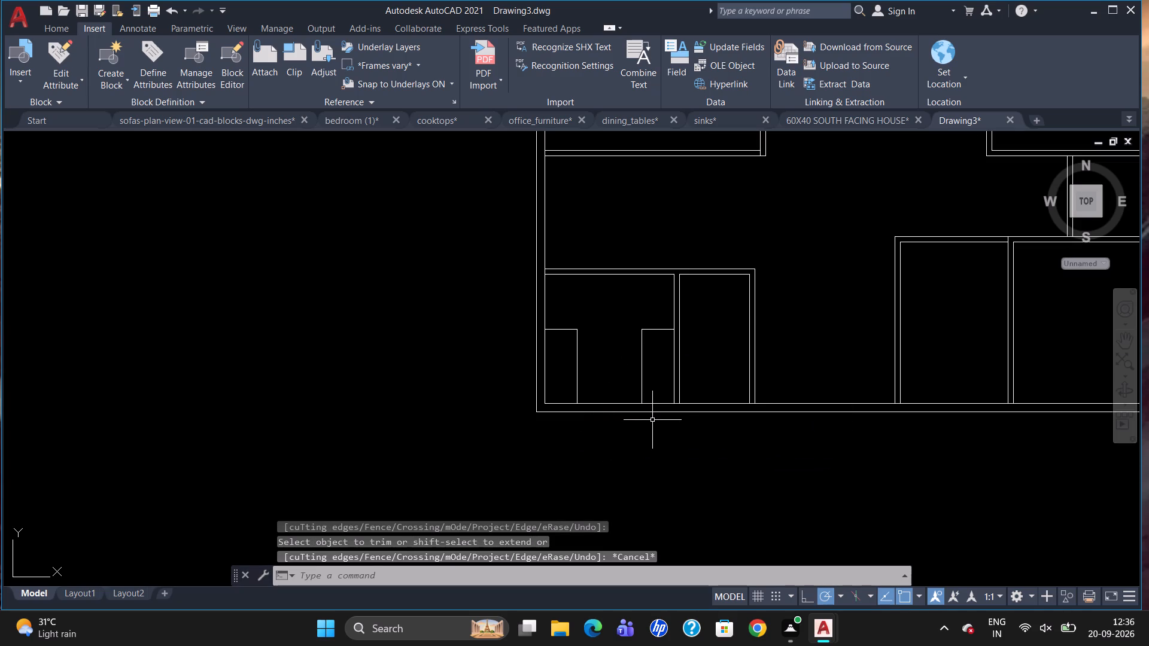
Draw a horizontal line across the lower-left room, 3' above the bottom wall's inner face, from its right partition to the left wall.
{"action": "key", "text": "l"}
{"action": "key", "text": "Return"}
{"action": "type", "text": "TK"}
{"action": "key", "text": "Return"}
{"action": "left_click", "coordinate": [674, 407]}
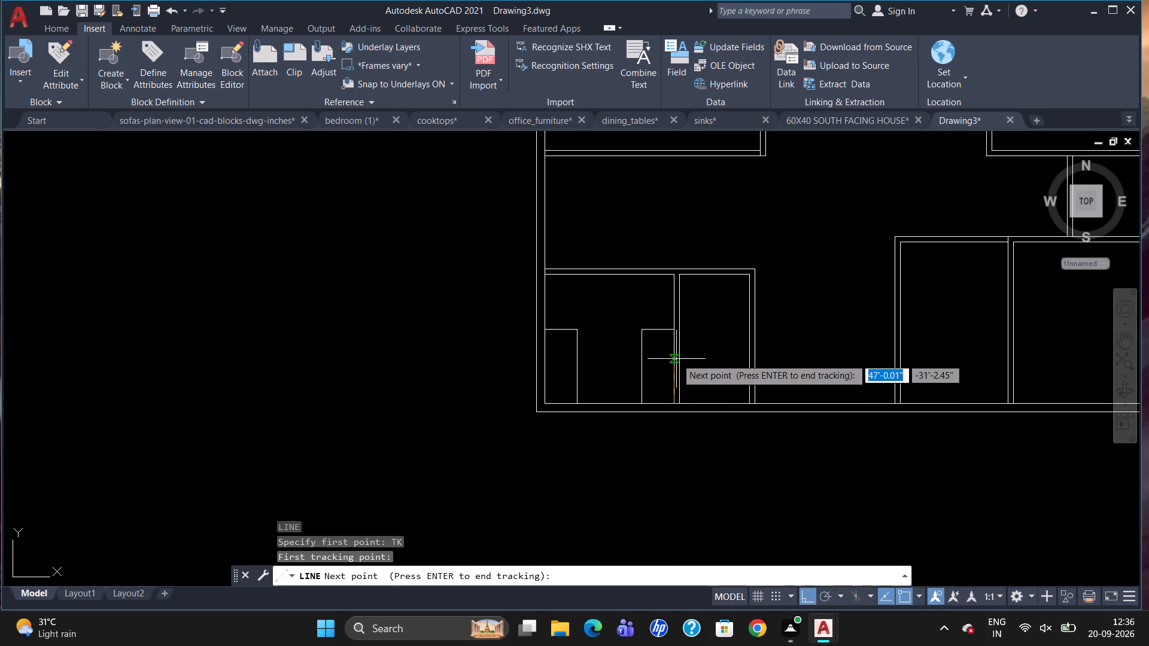
{"action": "type", "text": "3'"}
{"action": "key", "text": "Return"}
{"action": "key", "text": "Return"}
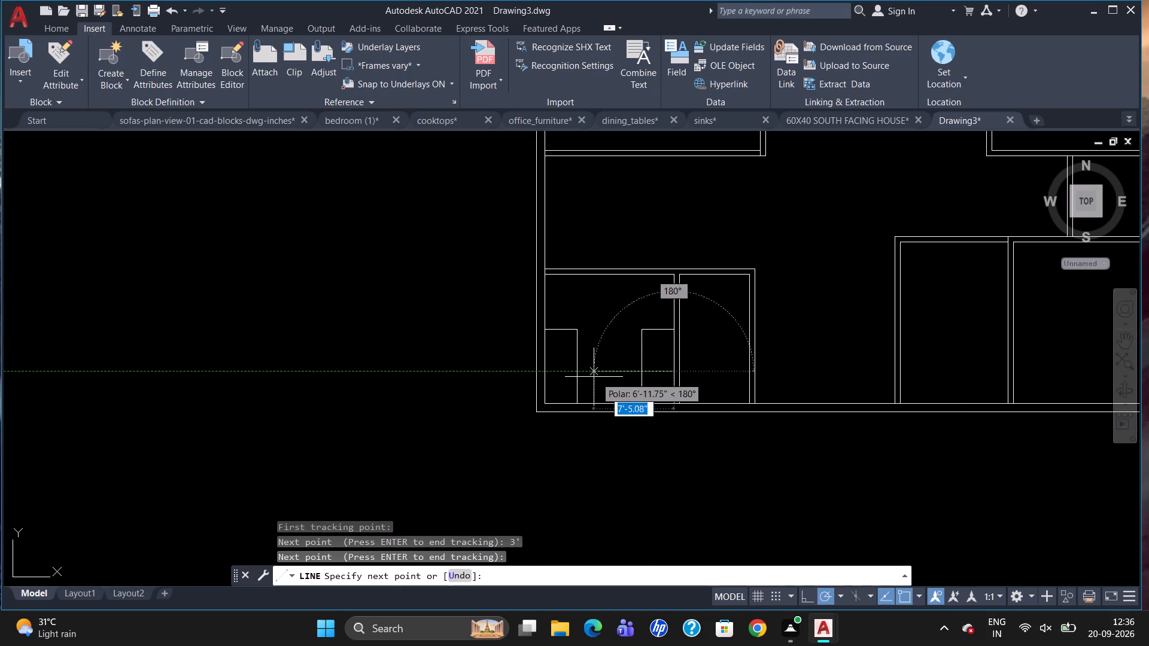
{"action": "left_click", "coordinate": [542, 373]}
{"action": "key", "text": "Escape"}
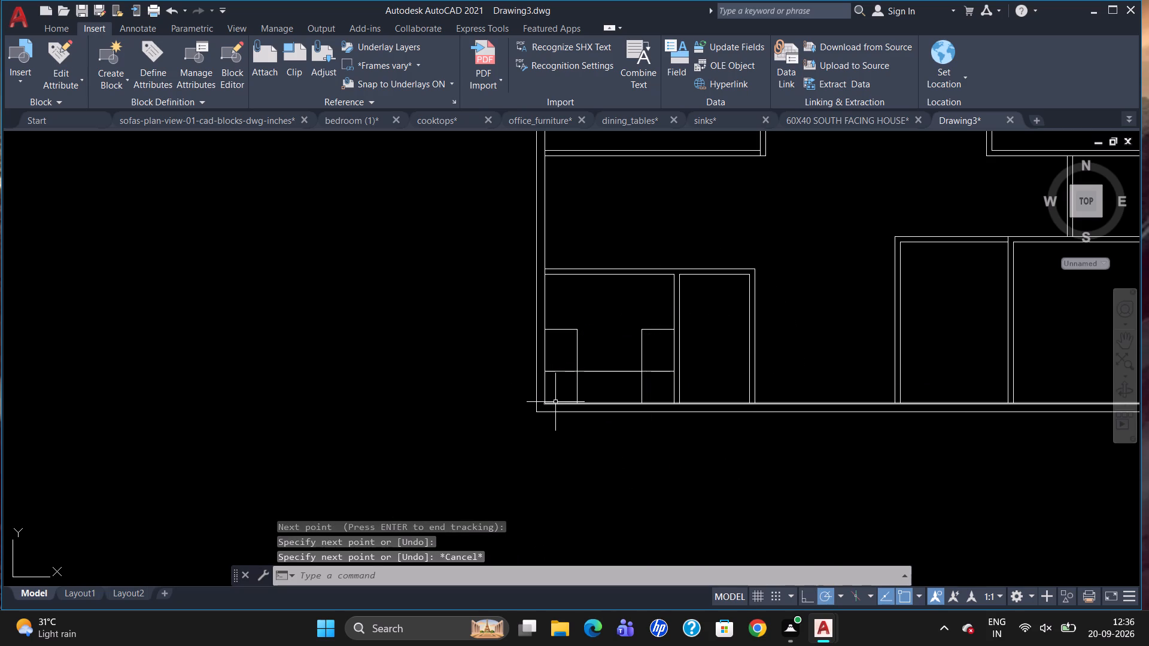
Trim the 3' high line's outer ends and the two vertical lines below it, leaving a U-shaped counter outline in the lower-left room.
{"action": "key", "text": "t"}
{"action": "key", "text": "r"}
{"action": "key", "text": "Return"}
{"action": "key", "text": "Return"}
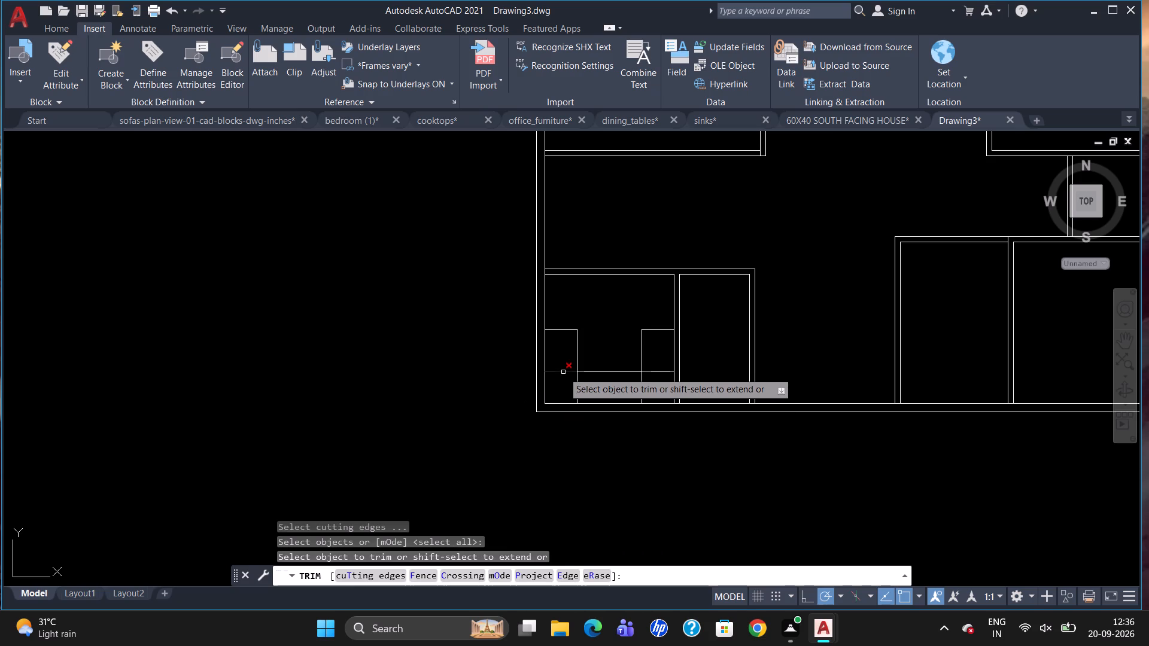
{"action": "left_click", "coordinate": [563, 372]}
{"action": "left_click", "coordinate": [652, 373]}
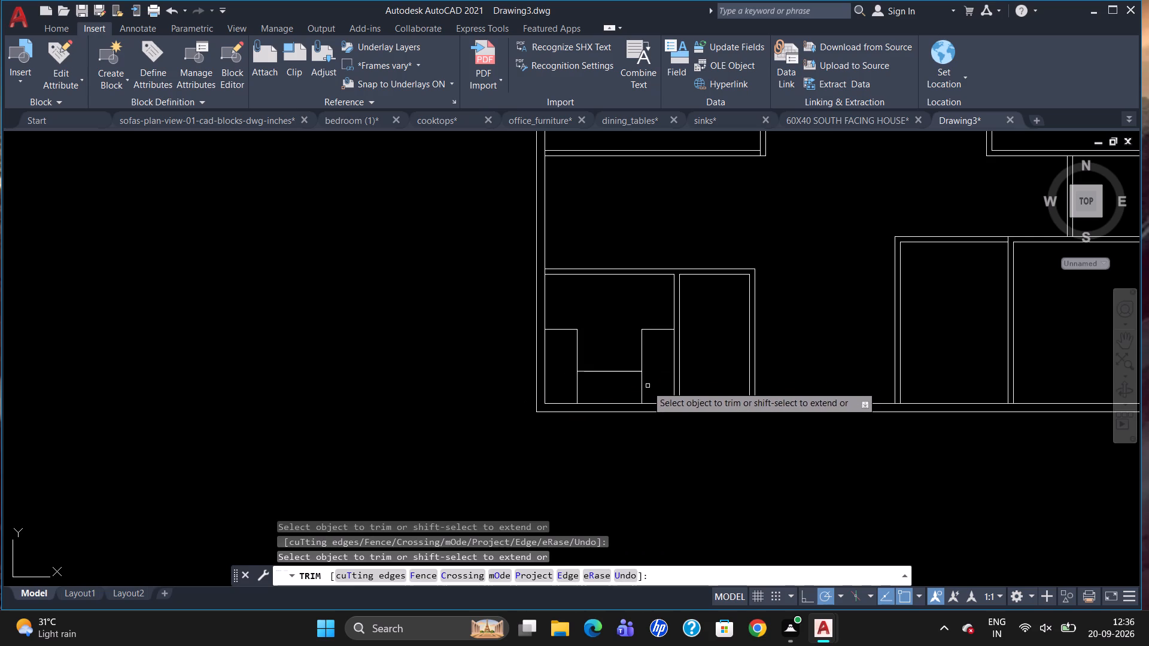
{"action": "left_click", "coordinate": [641, 389]}
{"action": "left_click", "coordinate": [577, 389]}
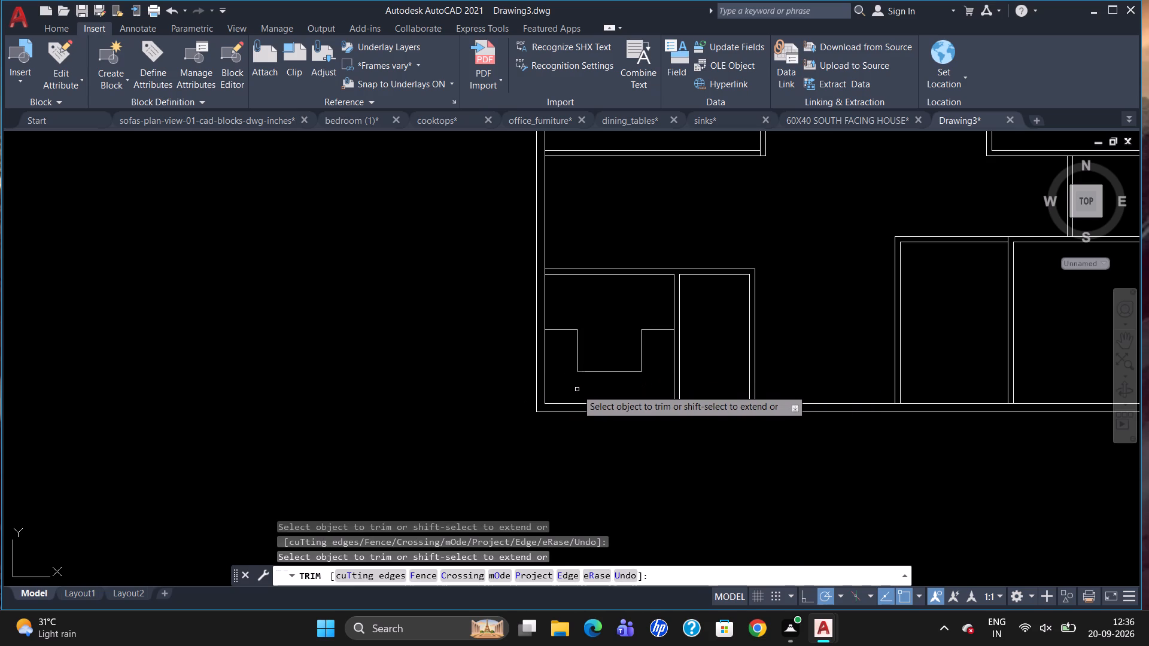
{"action": "key", "text": "Escape"}
{"action": "scroll", "coordinate": [677, 400], "scroll_direction": "down", "scroll_amount": 1}
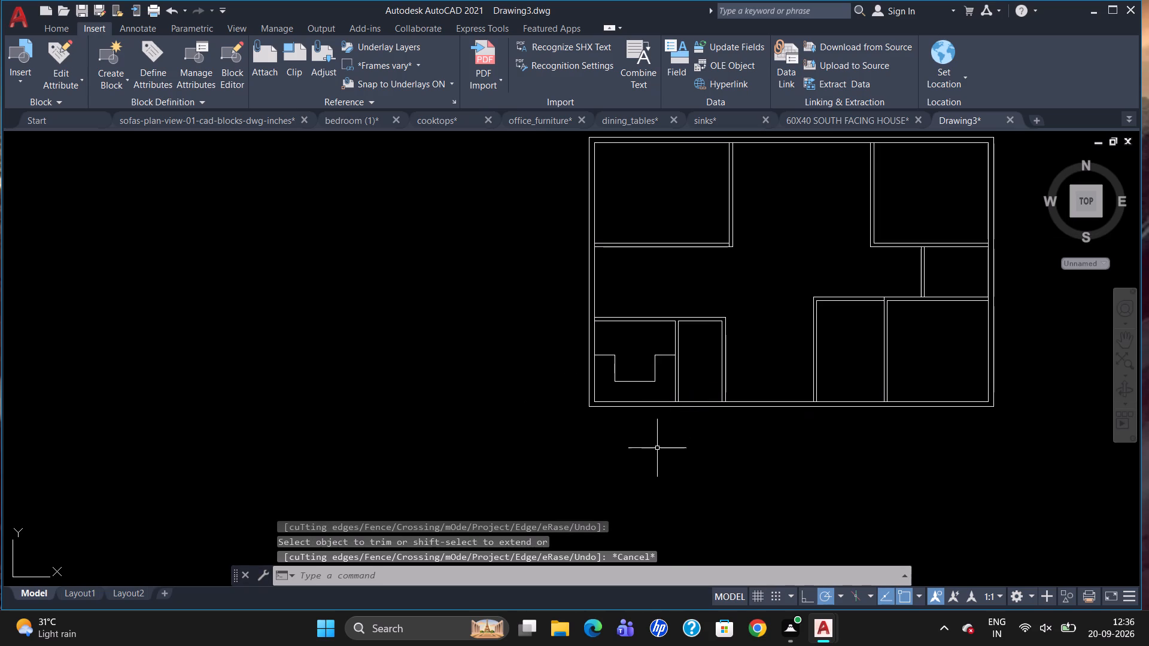
Offset the two short horizontal end lines of the U-shaped counter upward by 1' in the lower-left room.
{"action": "scroll", "coordinate": [657, 448], "scroll_direction": "up", "scroll_amount": 1}
{"action": "left_click", "coordinate": [673, 301]}
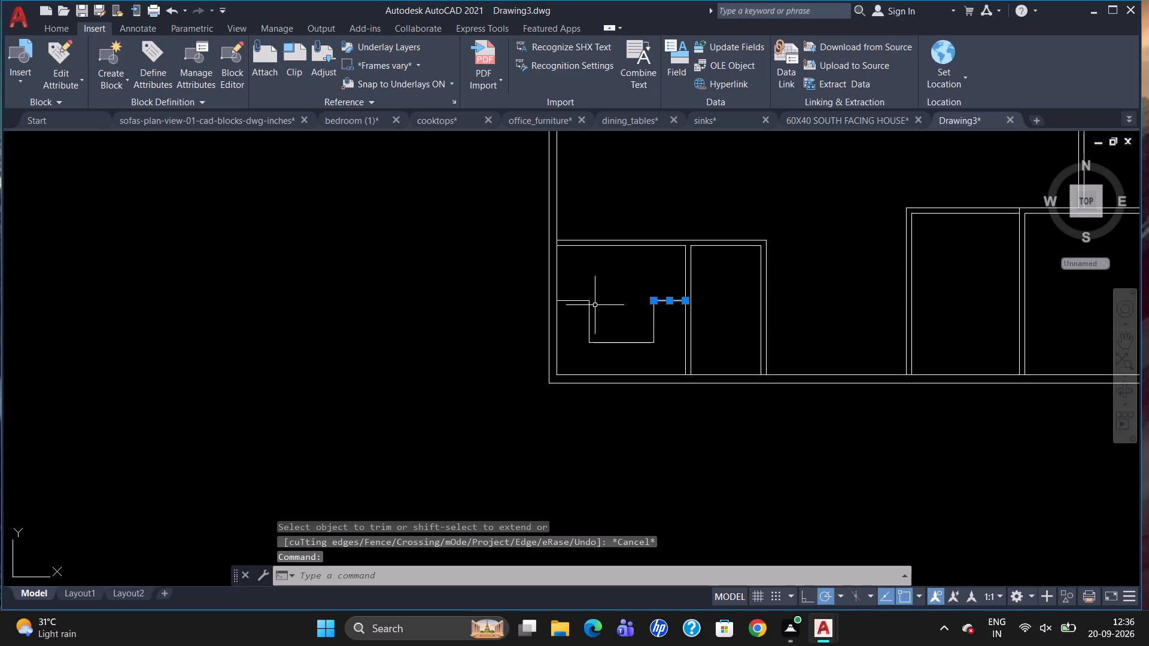
{"action": "key", "text": "o"}
{"action": "key", "text": "Return"}
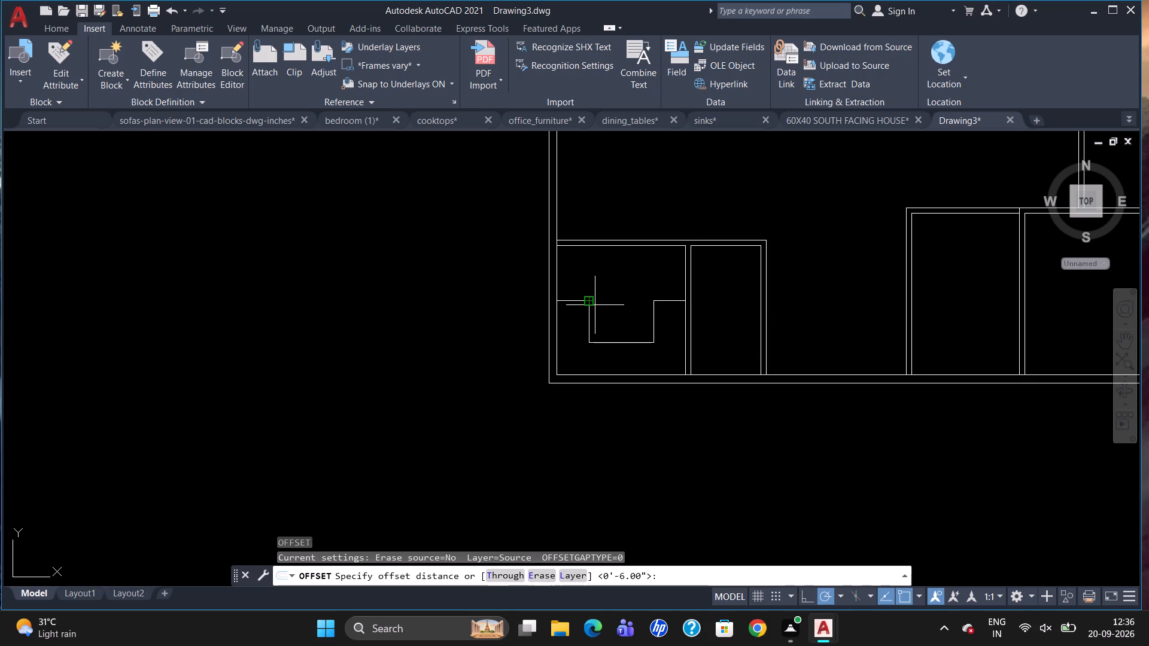
{"action": "type", "text": "1'"}
{"action": "key", "text": "Return"}
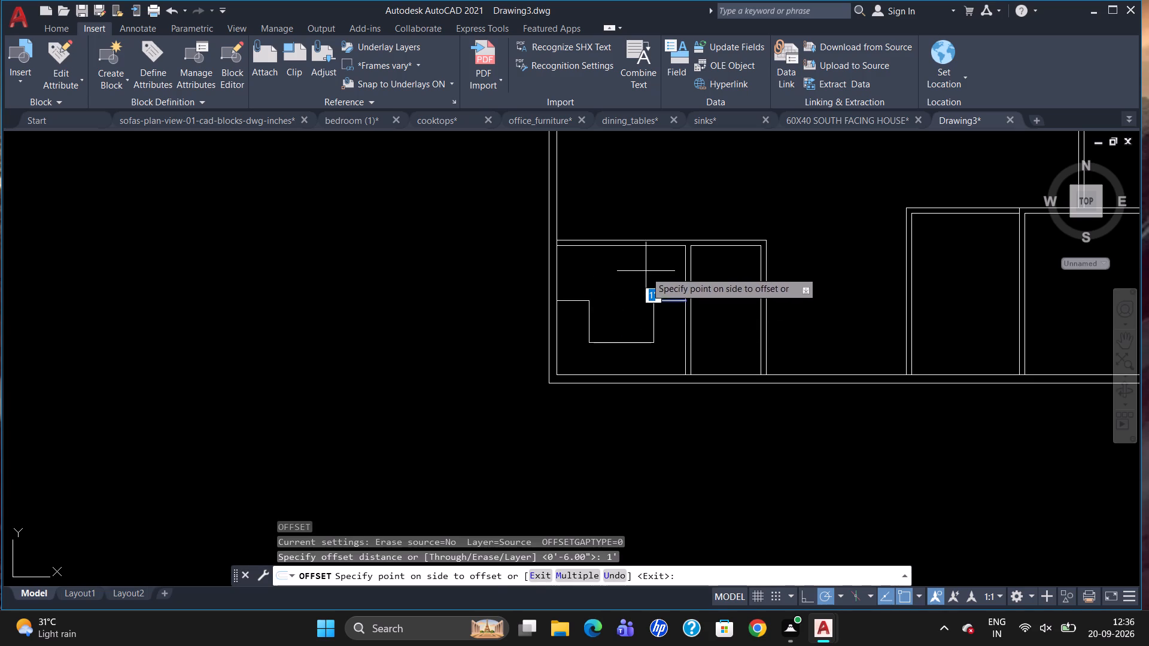
{"action": "left_click", "coordinate": [650, 269]}
{"action": "left_click_drag", "start_coordinate": [576, 301], "coordinate": [579, 292]}
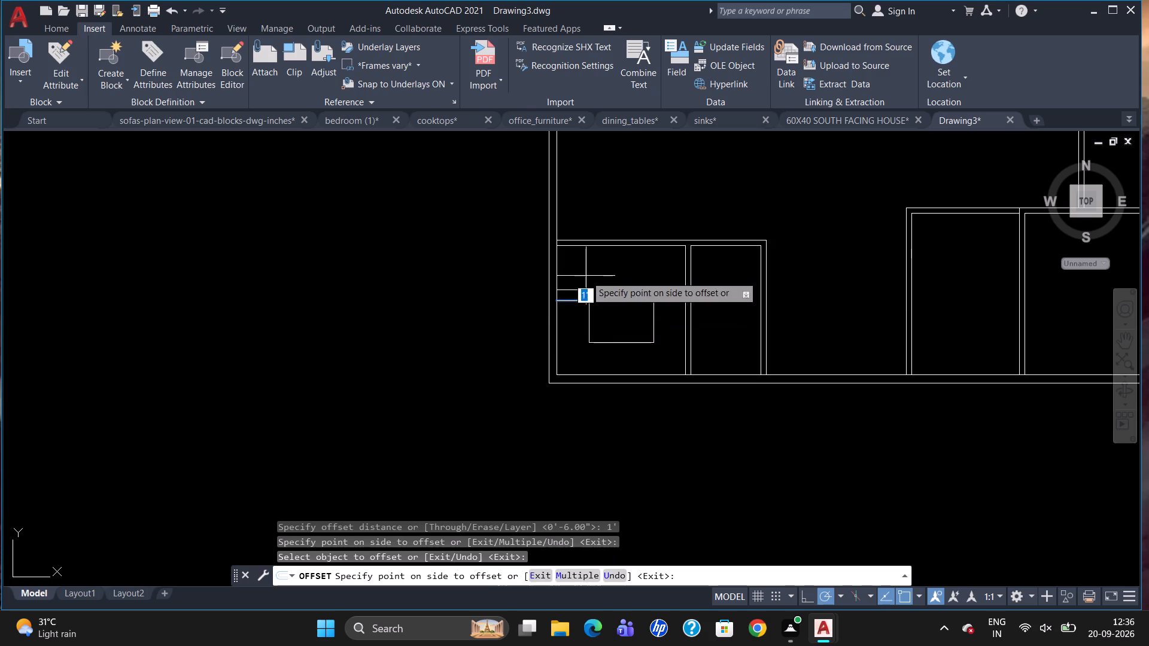
{"action": "left_click", "coordinate": [586, 275]}
{"action": "key", "text": "Escape"}
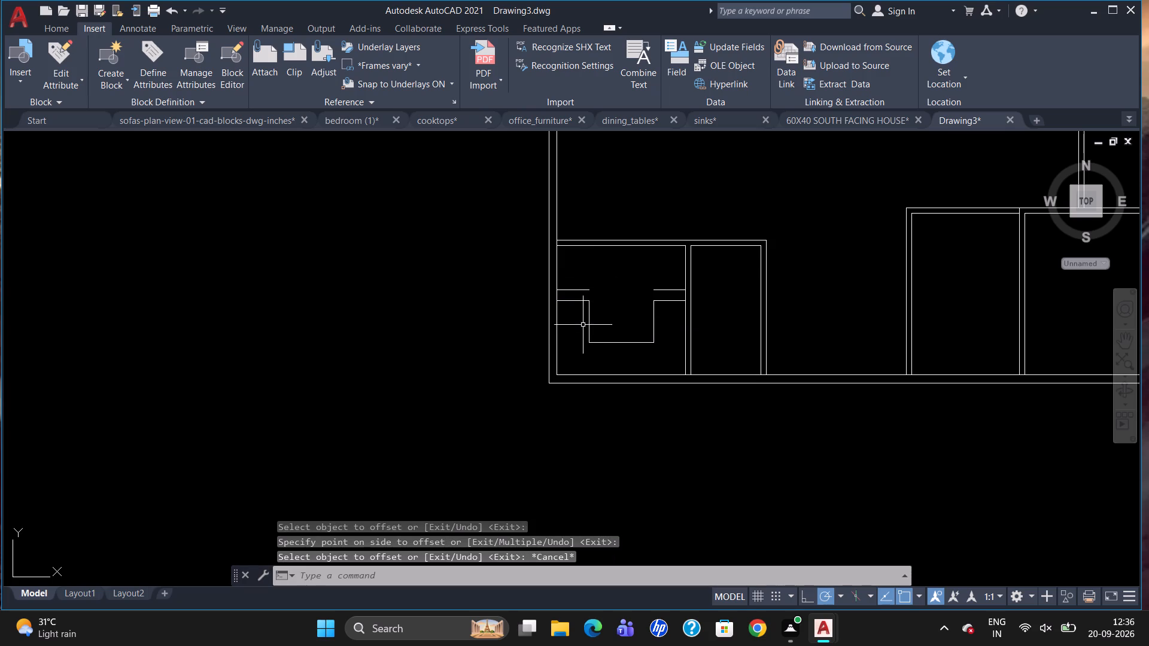
Draw vertical lines extending both inner counter edges up to the new 1' offset end lines.
{"action": "key", "text": "l"}
{"action": "key", "text": "Return"}
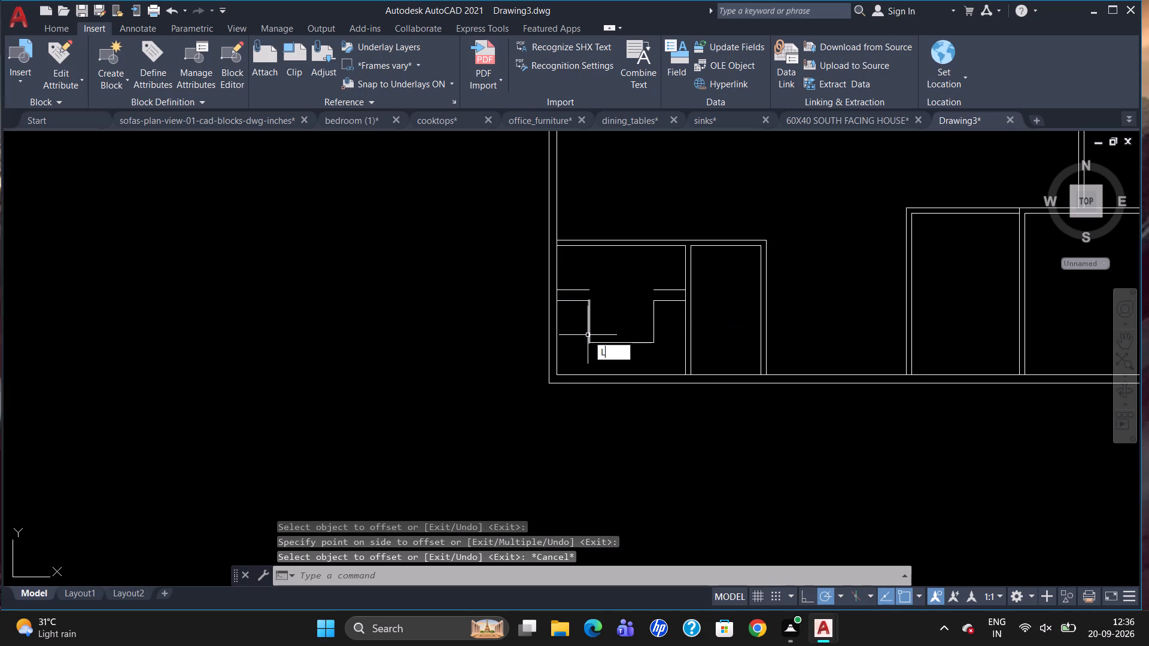
{"action": "left_click", "coordinate": [588, 304]}
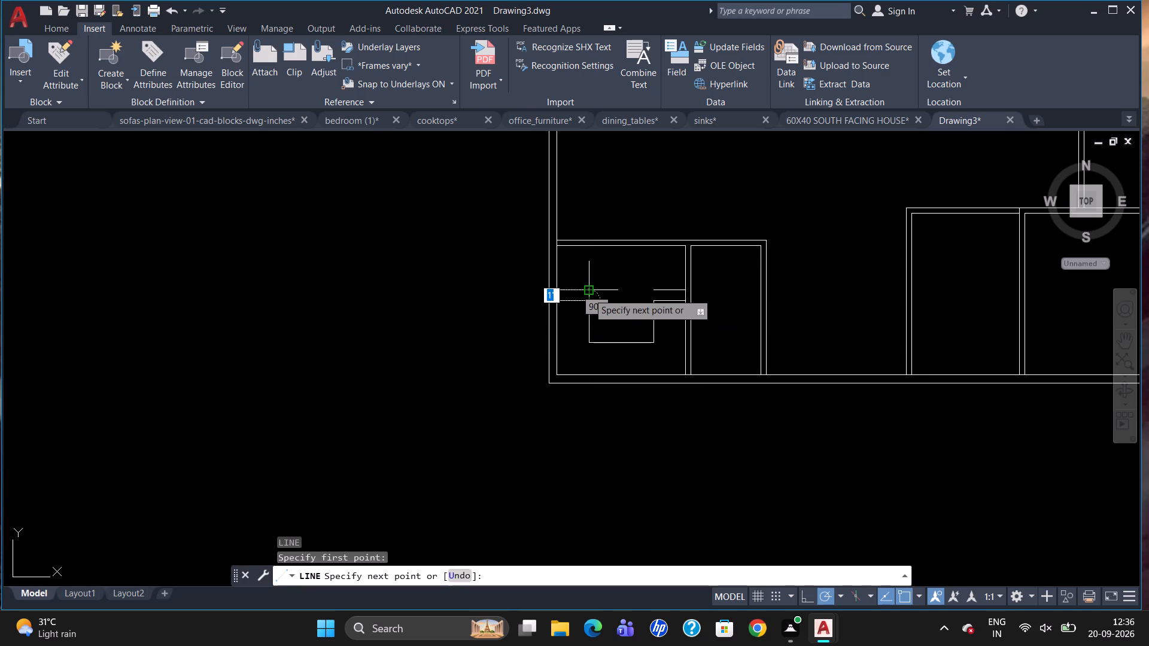
{"action": "left_click", "coordinate": [589, 292]}
{"action": "key", "text": "Escape"}
{"action": "key", "text": "l"}
{"action": "key", "text": "Return"}
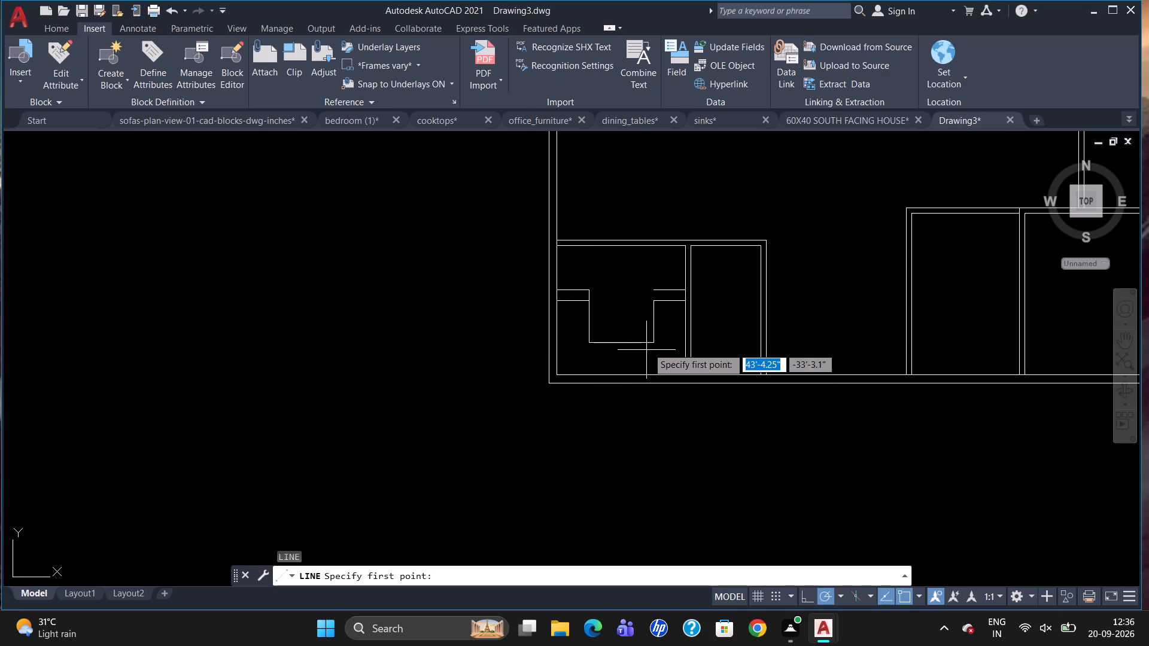
{"action": "left_click", "coordinate": [658, 301]}
{"action": "left_click", "coordinate": [657, 291]}
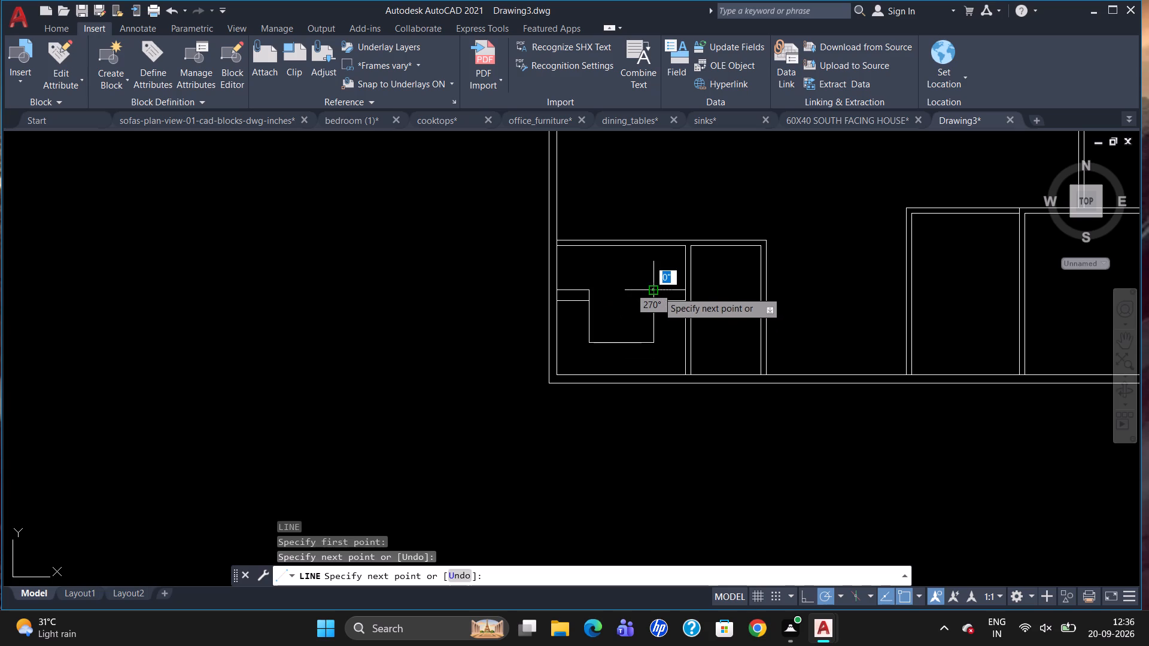
{"action": "key", "text": "Escape"}
Delete the two original short horizontal end lines below the new counter ends.
{"action": "left_click", "coordinate": [669, 301]}
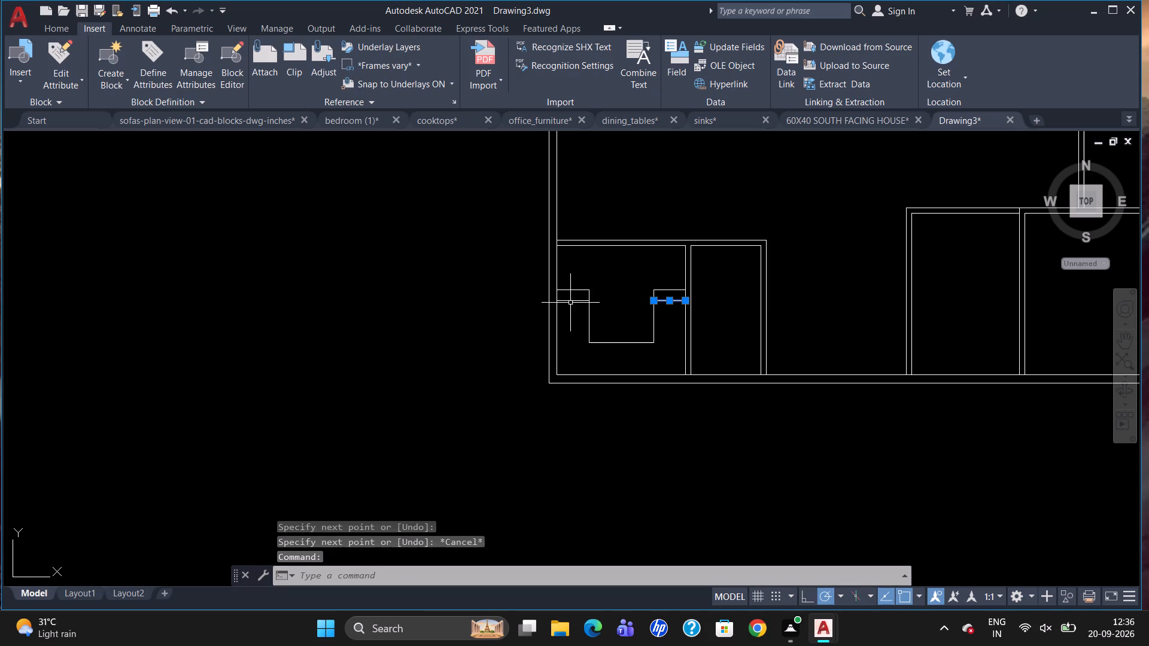
{"action": "left_click", "coordinate": [573, 301]}
{"action": "key", "text": "Delete"}
{"action": "scroll", "coordinate": [648, 358], "scroll_direction": "down", "scroll_amount": 1}
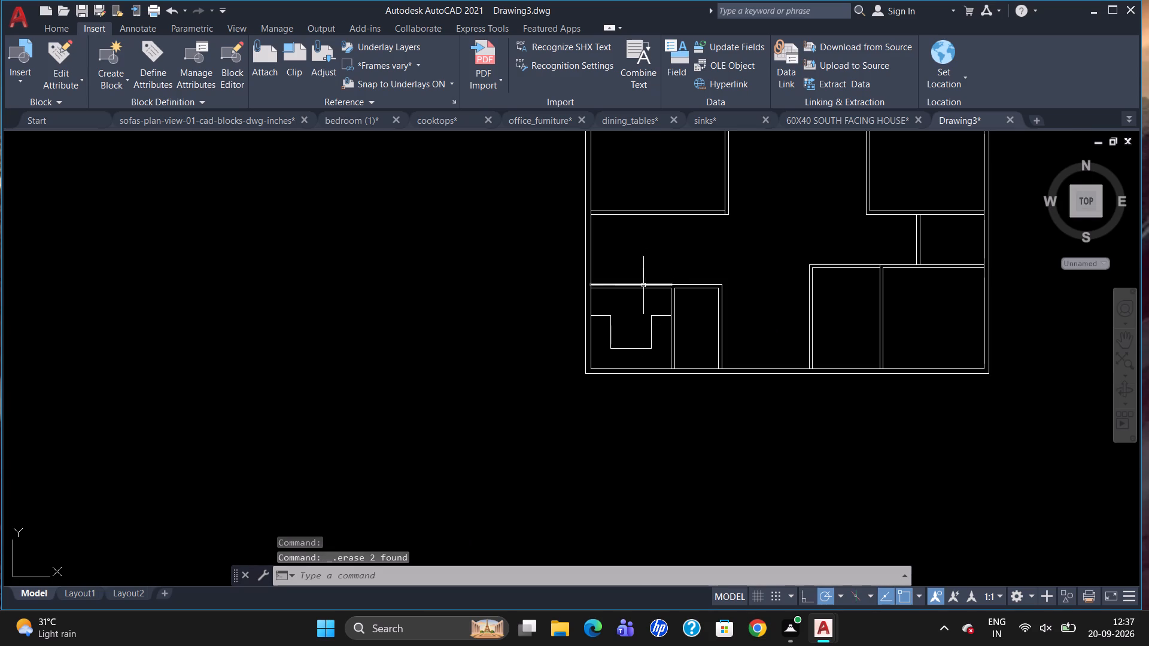
{"action": "scroll", "coordinate": [643, 294], "scroll_direction": "down", "scroll_amount": 2}
{"action": "scroll", "coordinate": [646, 306], "scroll_direction": "up", "scroll_amount": 2}
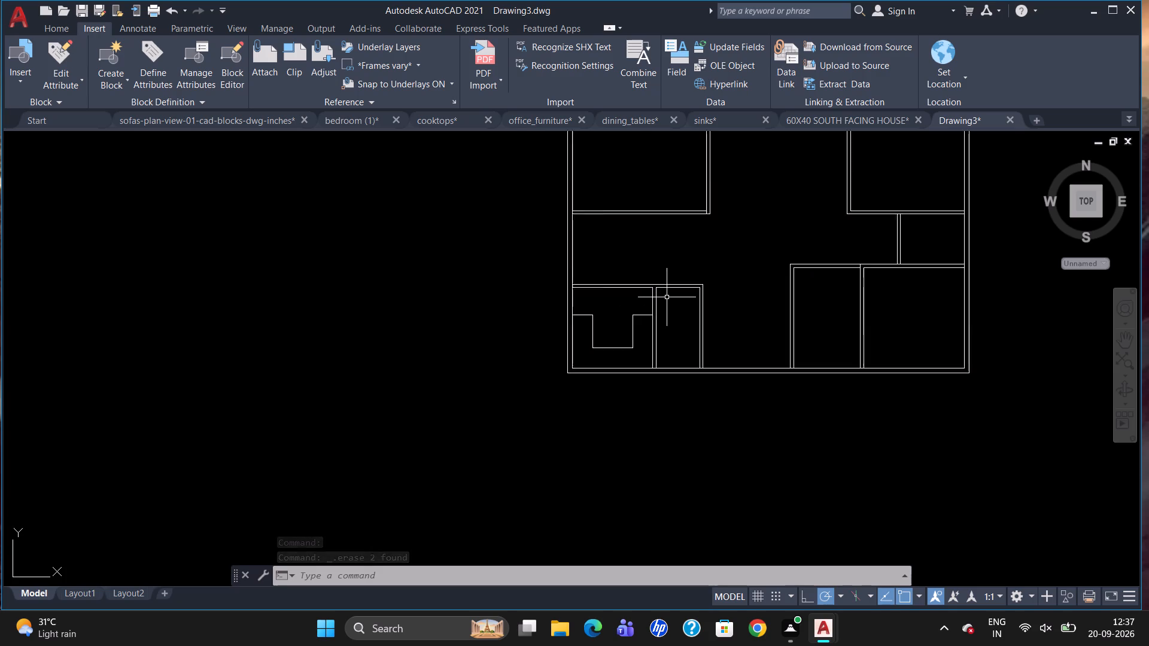
Draw a short jamb line across the lower-left room's upper partition, 3' left of its right partition's inner face.
{"action": "scroll", "coordinate": [667, 297], "scroll_direction": "up", "scroll_amount": 1}
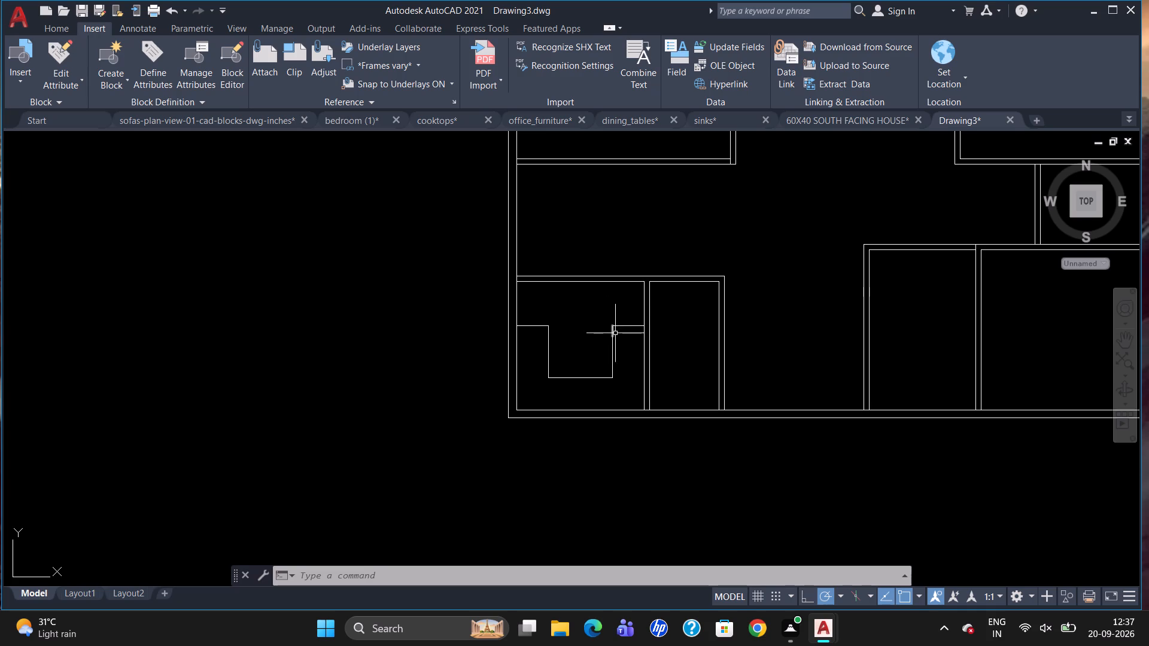
{"action": "scroll", "coordinate": [639, 312], "scroll_direction": "up", "scroll_amount": 1}
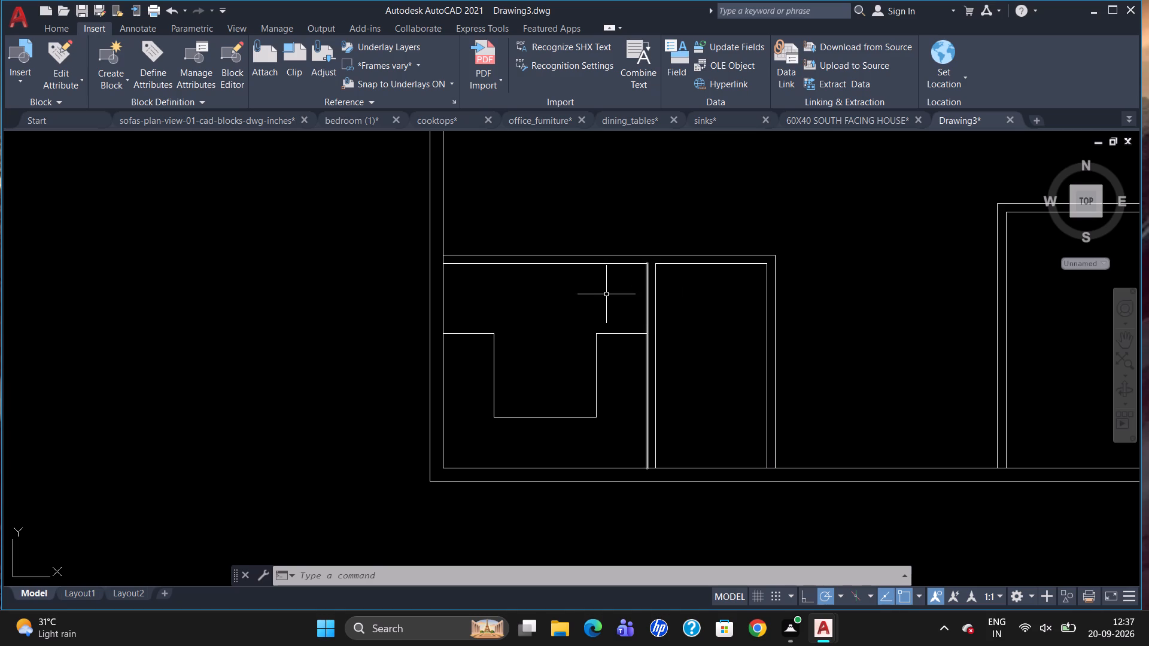
{"action": "key", "text": "l"}
{"action": "key", "text": "Return"}
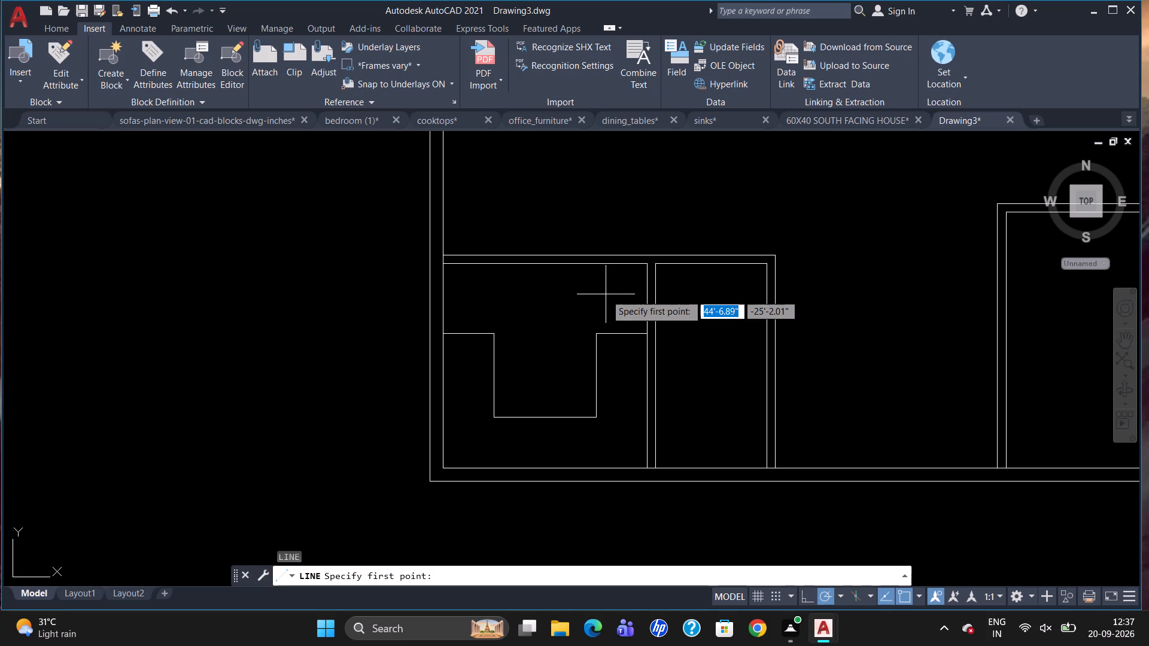
{"action": "type", "text": "TK"}
{"action": "key", "text": "Return"}
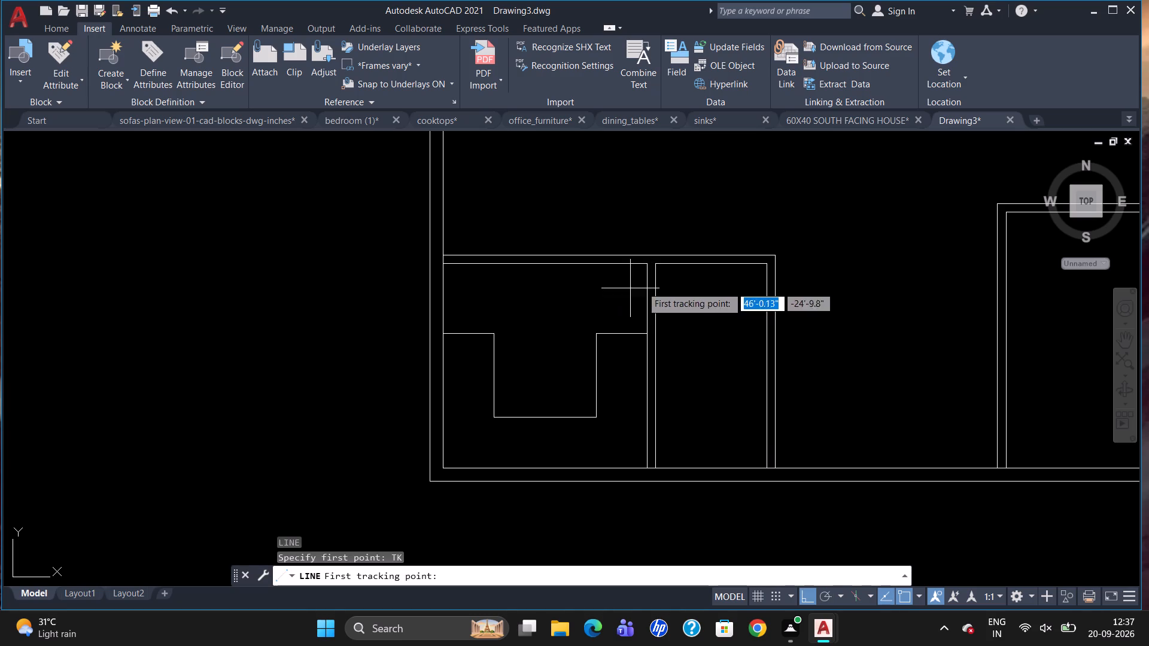
{"action": "left_click_drag", "start_coordinate": [647, 262], "coordinate": [639, 263]}
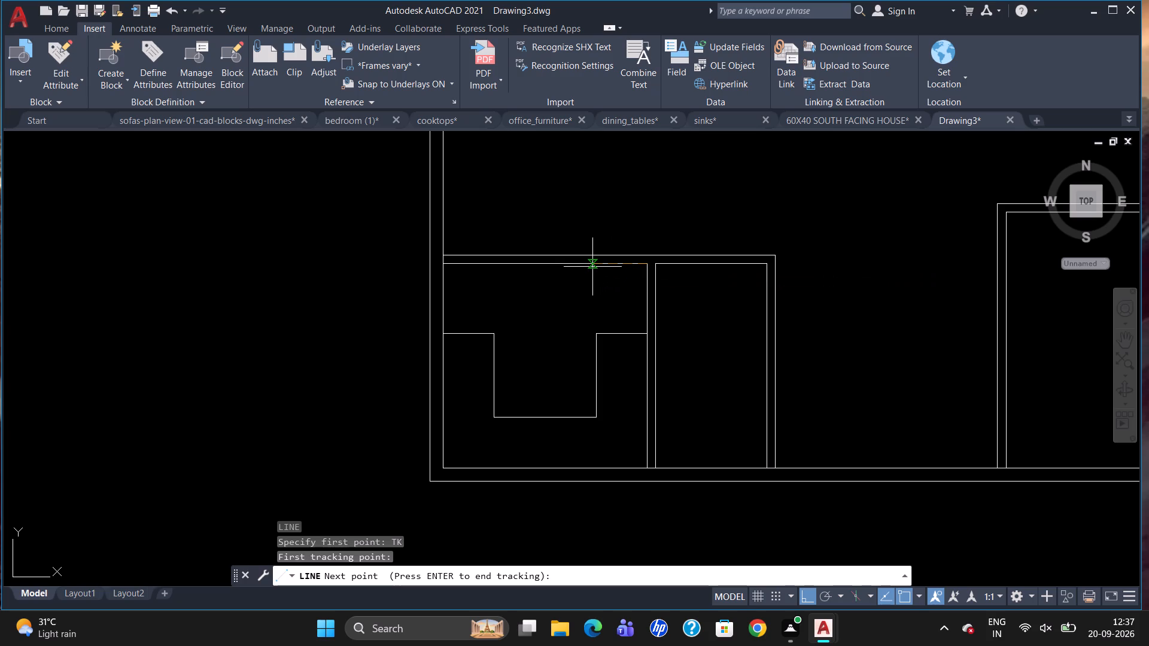
{"action": "type", "text": "3'"}
{"action": "key", "text": "Return"}
{"action": "key", "text": "Return"}
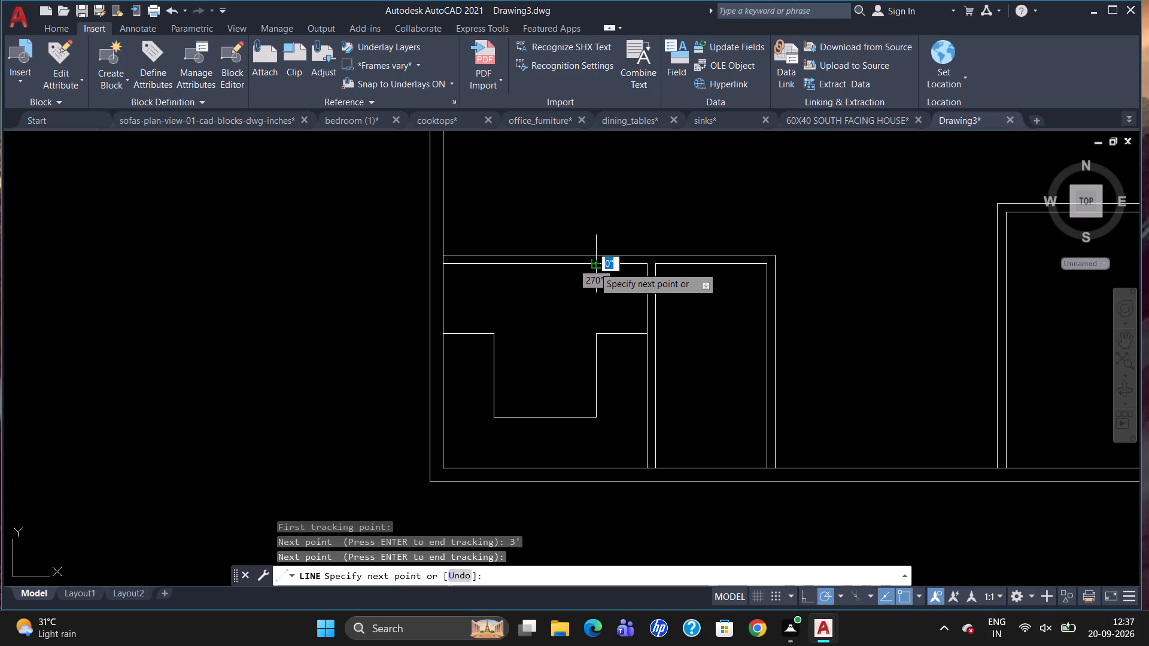
{"action": "scroll", "coordinate": [595, 266], "scroll_direction": "up", "scroll_amount": 1}
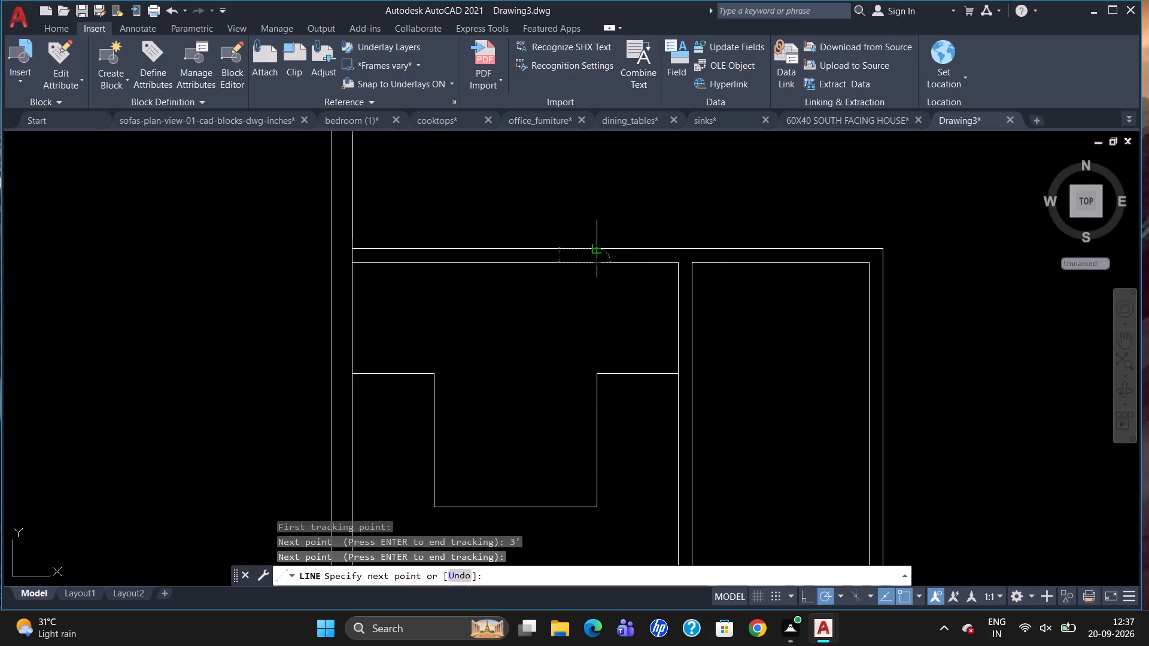
{"action": "left_click", "coordinate": [601, 248]}
{"action": "key", "text": "Escape"}
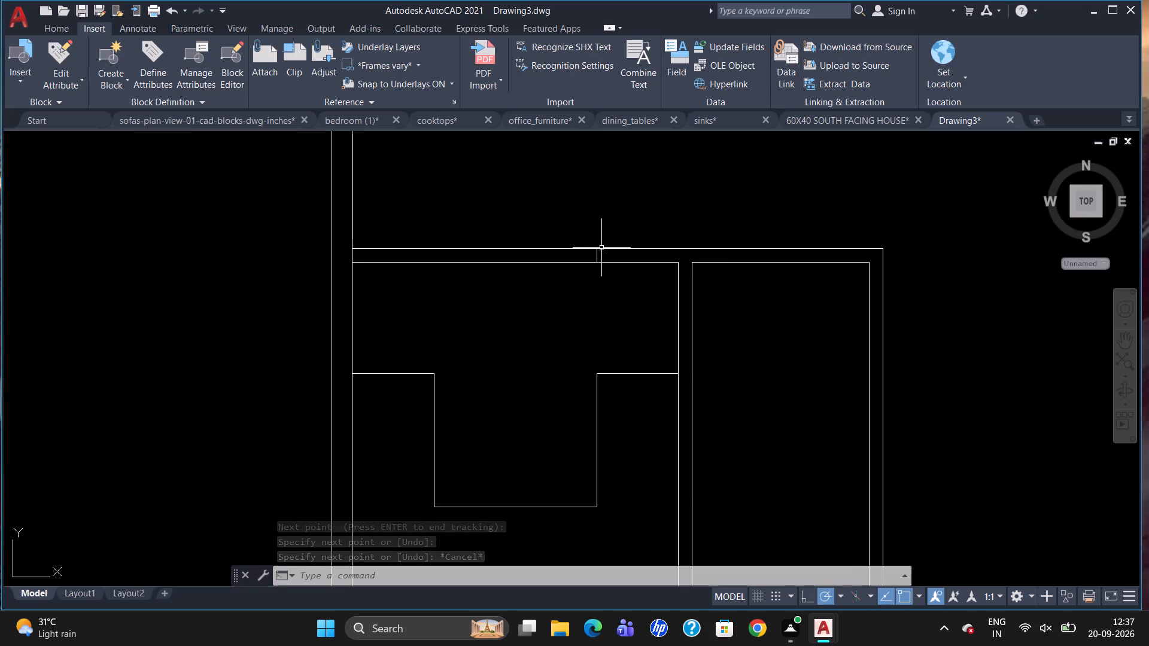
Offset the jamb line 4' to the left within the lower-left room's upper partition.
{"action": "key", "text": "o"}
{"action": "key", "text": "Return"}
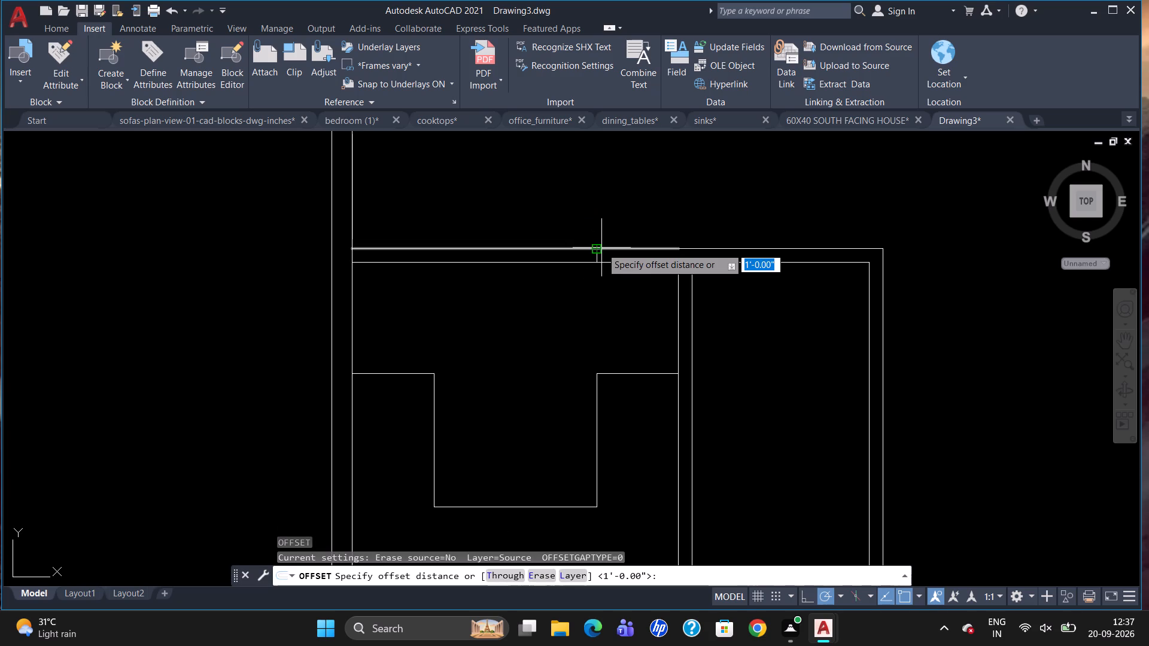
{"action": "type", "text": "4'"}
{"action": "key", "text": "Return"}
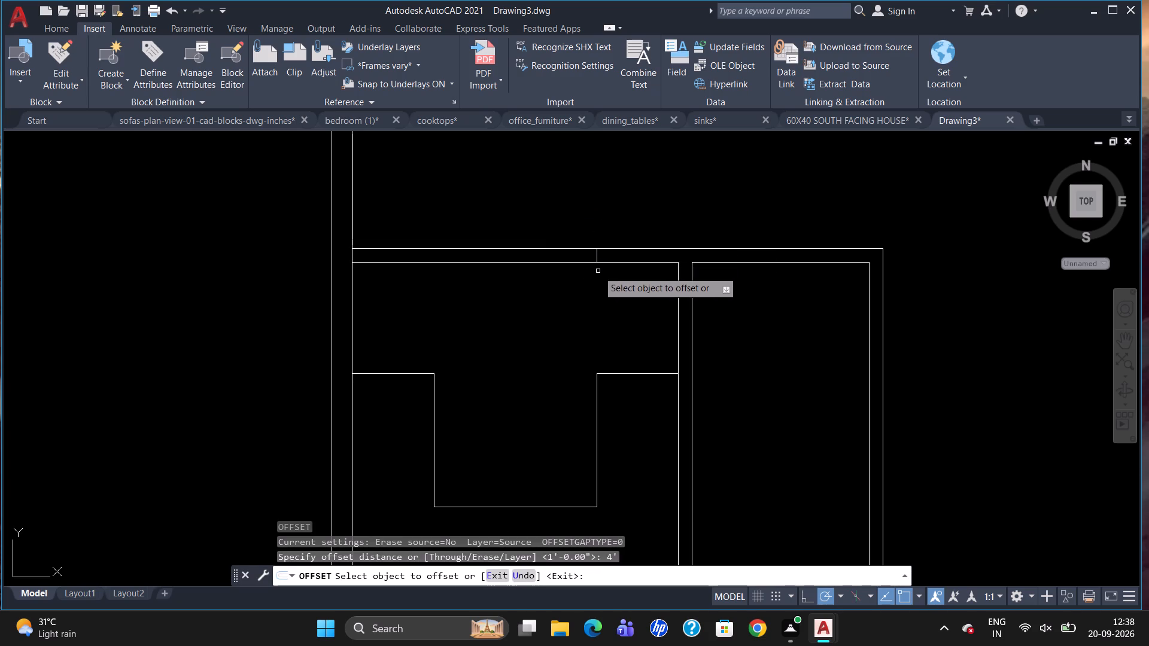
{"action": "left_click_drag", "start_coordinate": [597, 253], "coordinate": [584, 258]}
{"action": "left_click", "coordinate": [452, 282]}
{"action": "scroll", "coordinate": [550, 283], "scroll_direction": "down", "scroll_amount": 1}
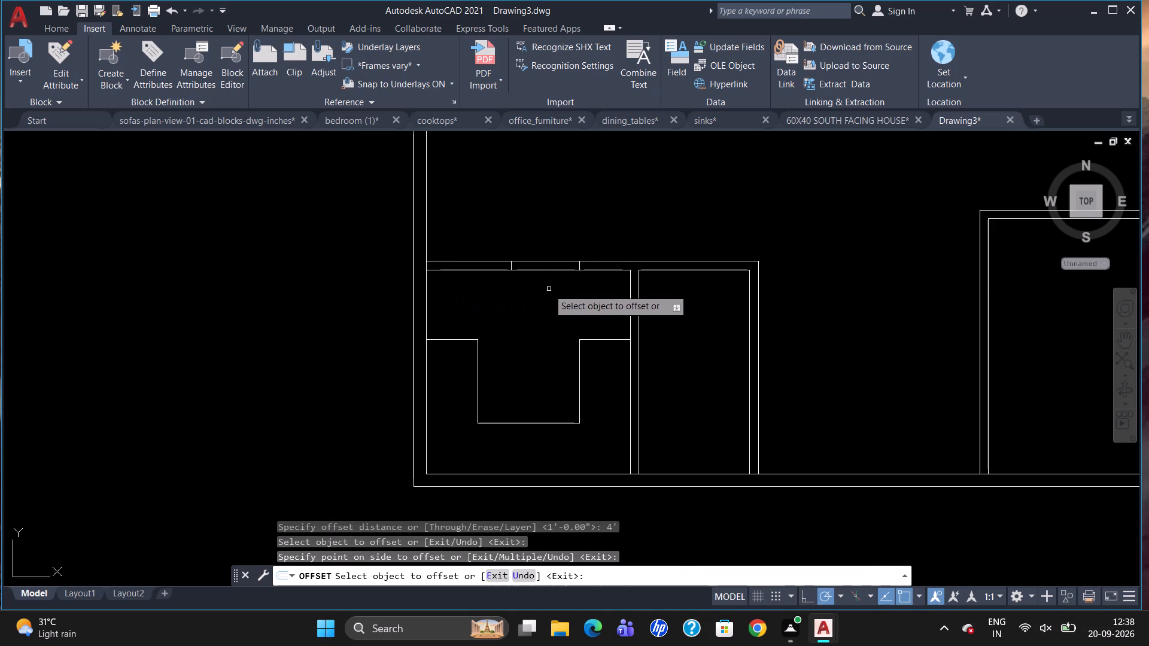
Offset the original right jamb line 1' to the left within the upper partition.
{"action": "left_click", "coordinate": [580, 265]}
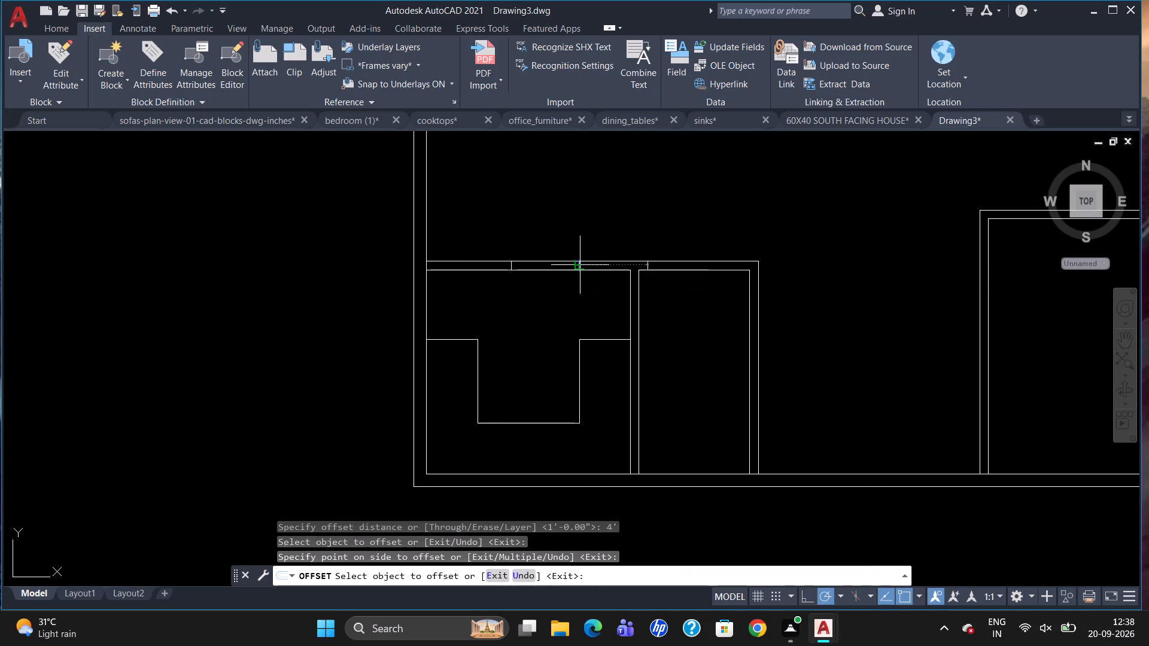
{"action": "type", "text": "1'"}
{"action": "key", "text": "Return"}
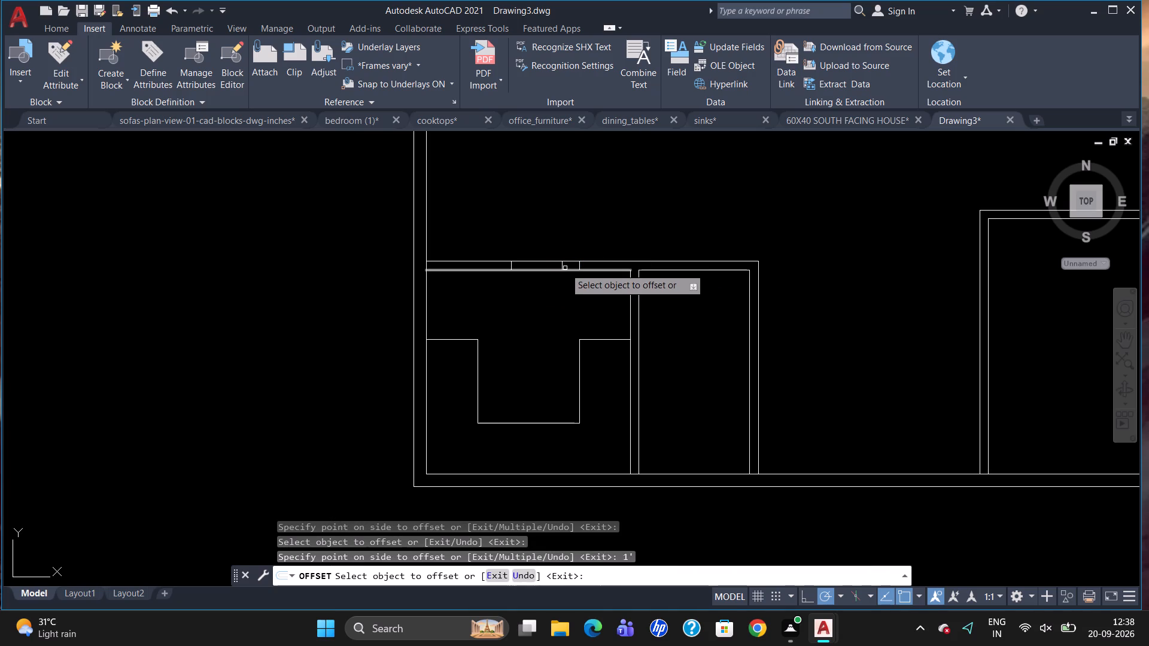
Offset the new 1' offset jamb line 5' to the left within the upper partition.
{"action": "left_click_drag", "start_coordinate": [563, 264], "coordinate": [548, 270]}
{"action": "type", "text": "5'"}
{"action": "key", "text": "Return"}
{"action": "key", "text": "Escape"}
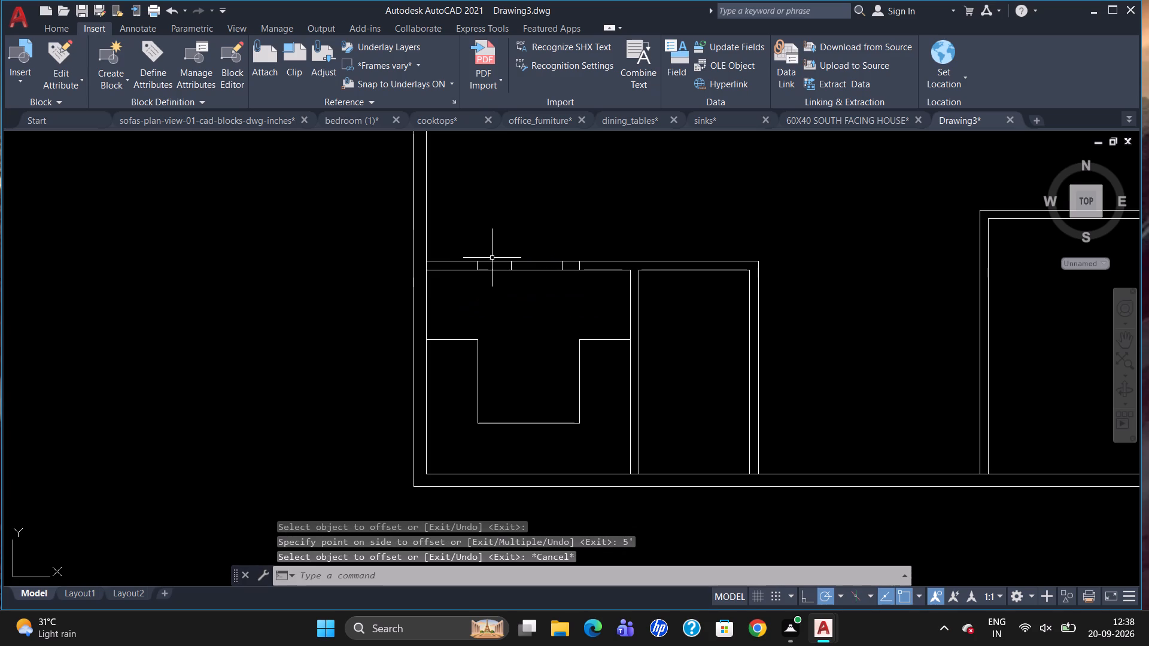
Delete the original right jamb line and its 4' offset copy from the upper partition.
{"action": "left_click", "coordinate": [512, 264]}
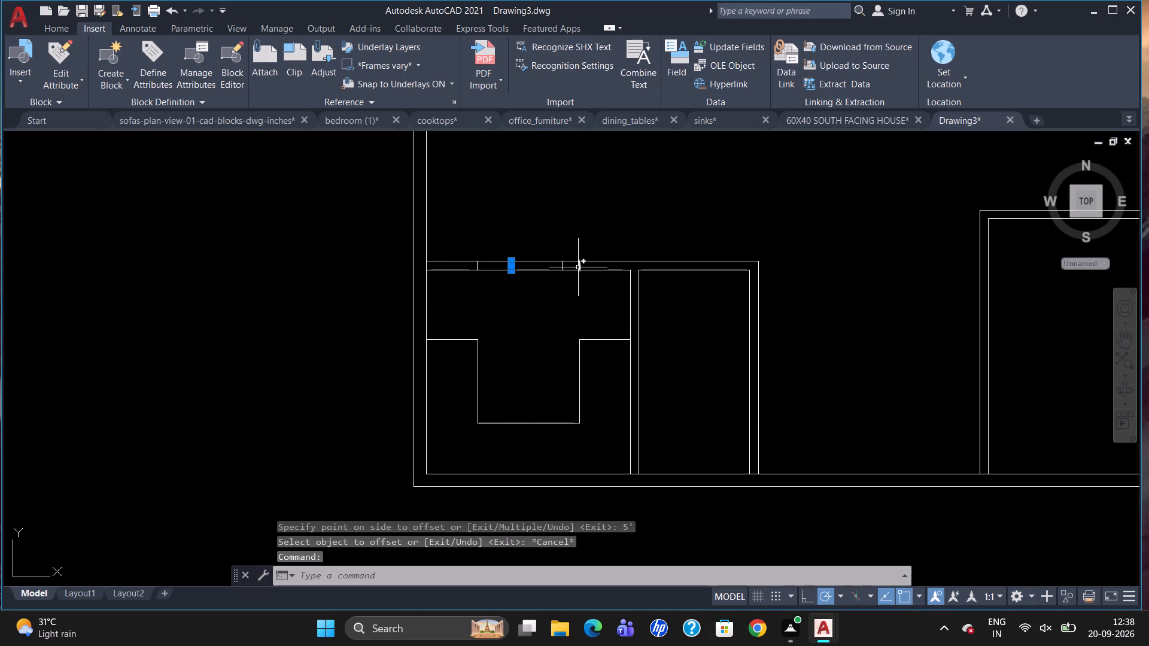
{"action": "left_click_drag", "start_coordinate": [578, 267], "coordinate": [580, 282]}
{"action": "key", "text": "Delete"}
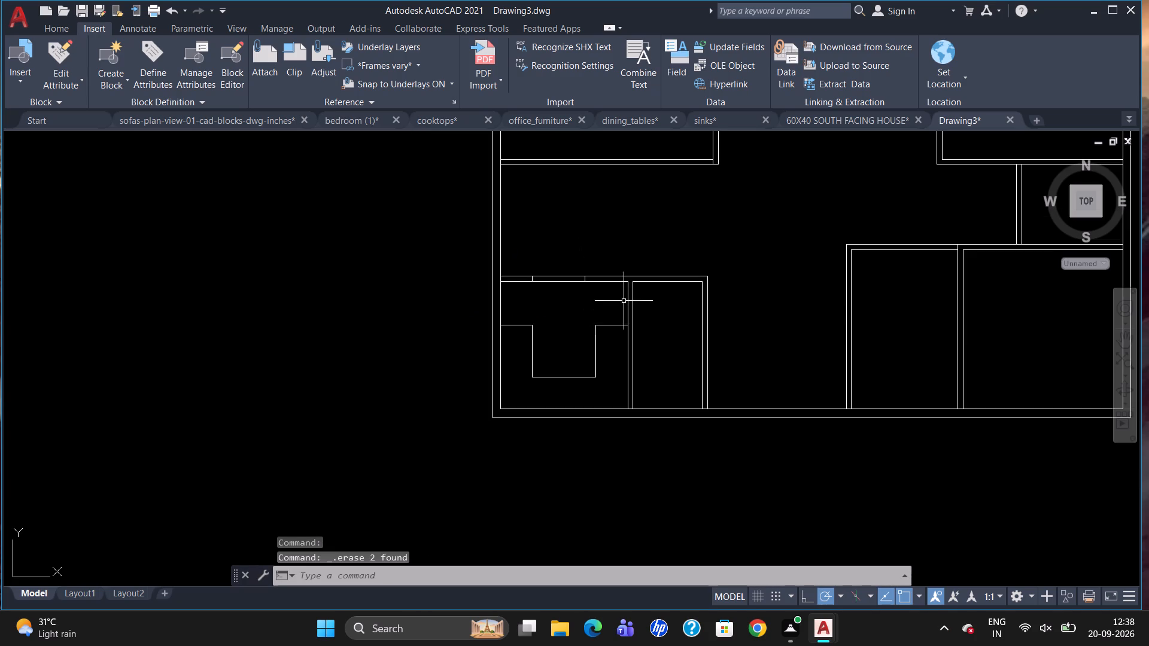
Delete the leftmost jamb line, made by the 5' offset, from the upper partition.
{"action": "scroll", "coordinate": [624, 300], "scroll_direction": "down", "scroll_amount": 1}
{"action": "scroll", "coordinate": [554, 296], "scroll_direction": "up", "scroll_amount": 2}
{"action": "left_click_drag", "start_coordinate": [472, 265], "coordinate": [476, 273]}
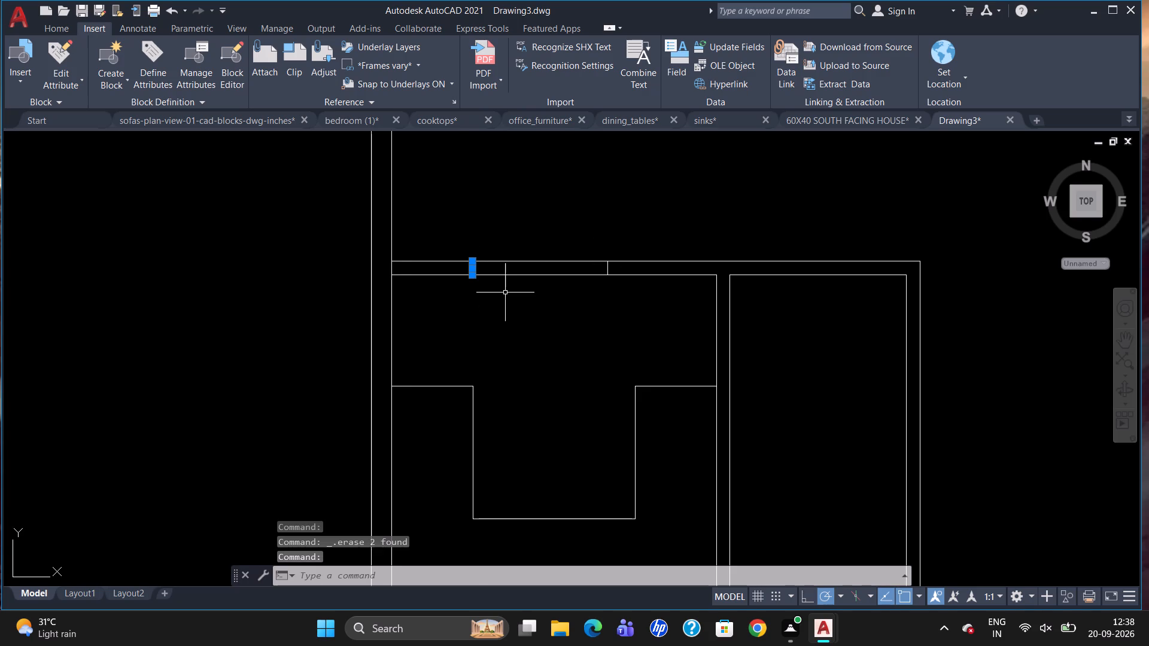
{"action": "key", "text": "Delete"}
Offset the remaining jamb line 4' to the left to mark the door opening's other side.
{"action": "key", "text": "o"}
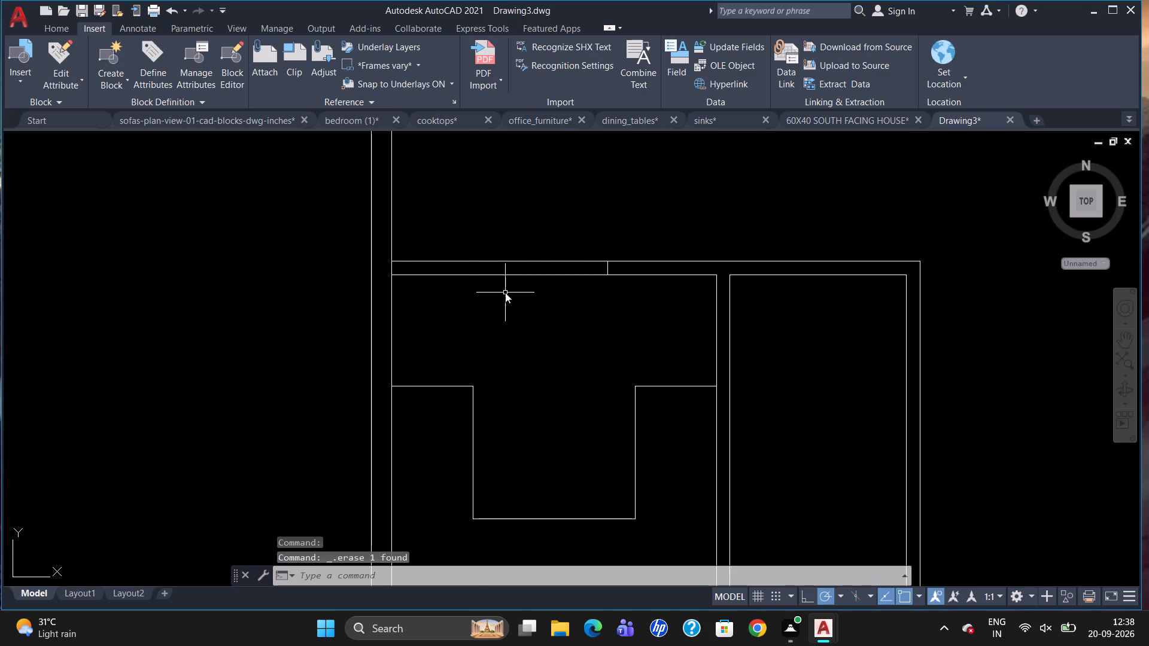
{"action": "key", "text": "Return"}
{"action": "type", "text": "4'"}
{"action": "key", "text": "Return"}
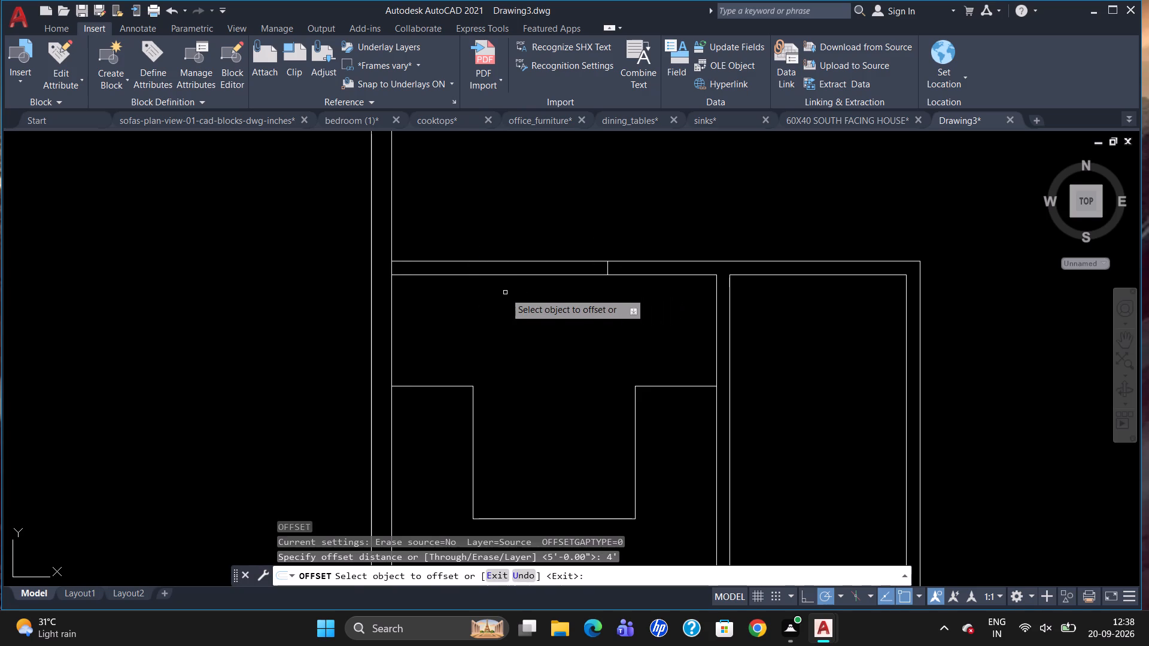
{"action": "left_click_drag", "start_coordinate": [608, 266], "coordinate": [601, 267]}
{"action": "left_click_drag", "start_coordinate": [547, 268], "coordinate": [547, 270]}
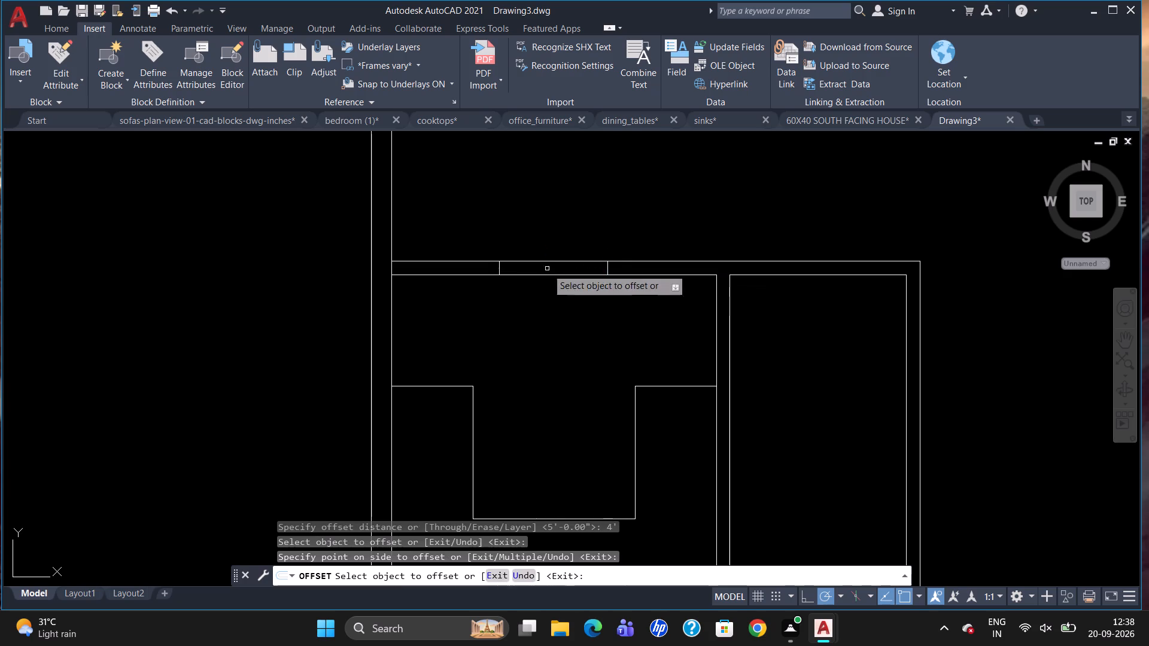
{"action": "left_click_drag", "start_coordinate": [547, 270], "coordinate": [547, 276]}
{"action": "key", "text": "Escape"}
Trim both upper partition lines between the two jamb lines to cut a 4' opening into the lower-left room.
{"action": "type", "text": "TR"}
{"action": "key", "text": "Return"}
{"action": "key", "text": "Return"}
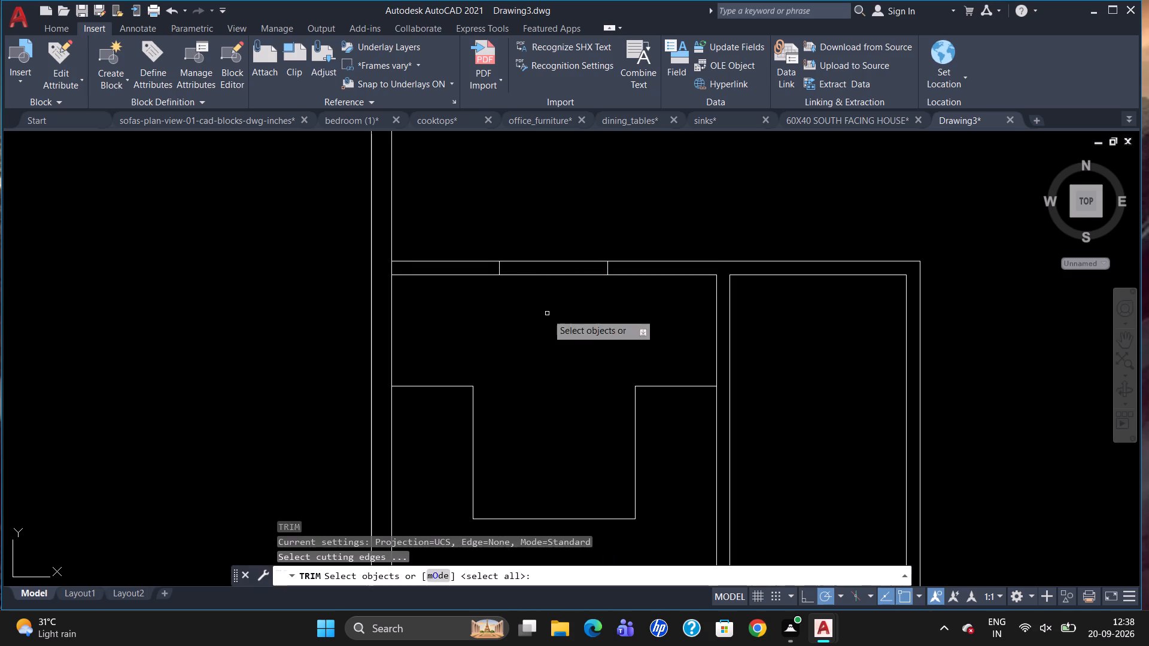
{"action": "left_click_drag", "start_coordinate": [544, 242], "coordinate": [560, 328]}
{"action": "left_click", "coordinate": [560, 328]}
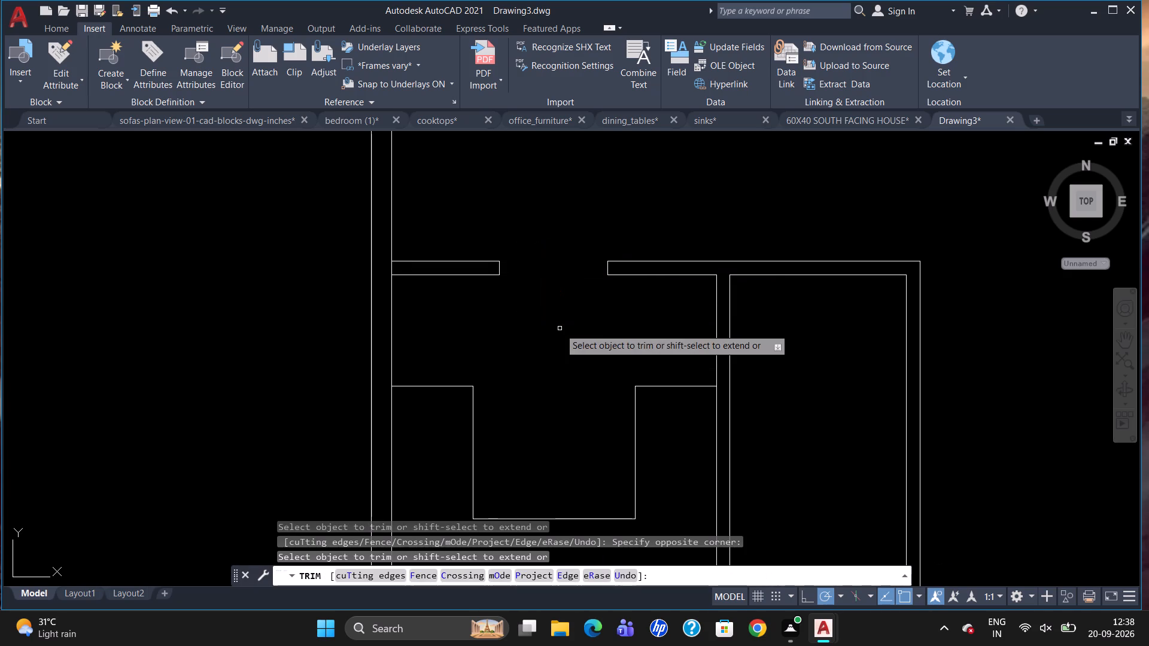
{"action": "key", "text": "Escape"}
{"action": "scroll", "coordinate": [560, 274], "scroll_direction": "down", "scroll_amount": 1}
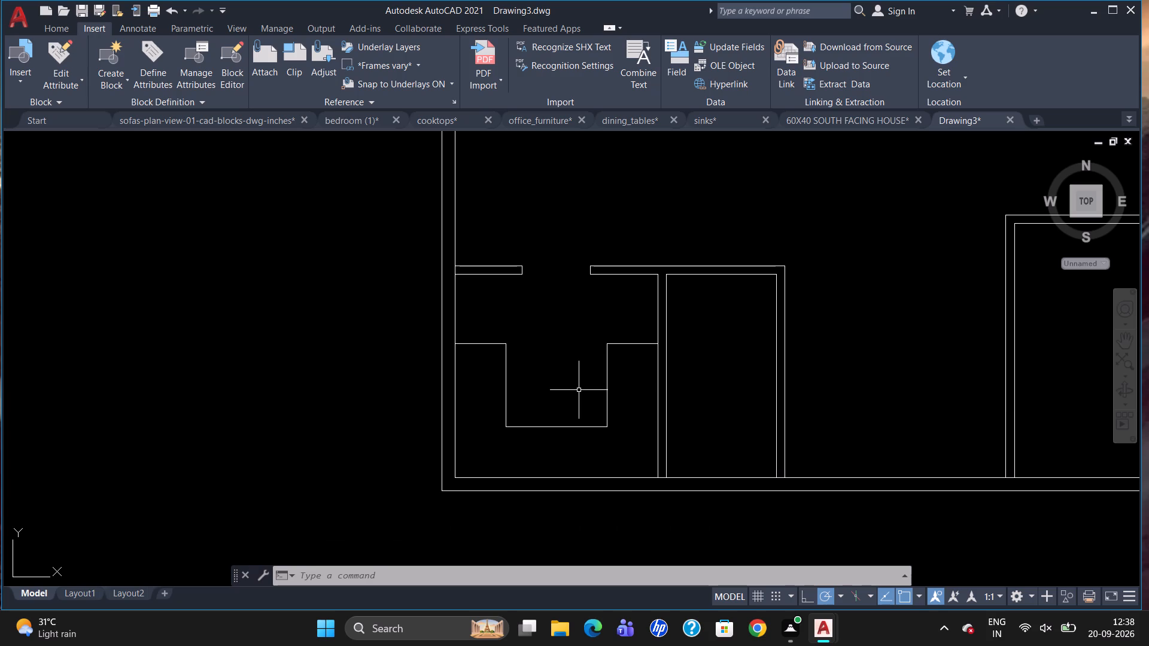
Draw a jamb line across the partition right of the U-shaped counter room, tracked 4" below its top inner corner.
{"action": "scroll", "coordinate": [667, 324], "scroll_direction": "up", "scroll_amount": 1}
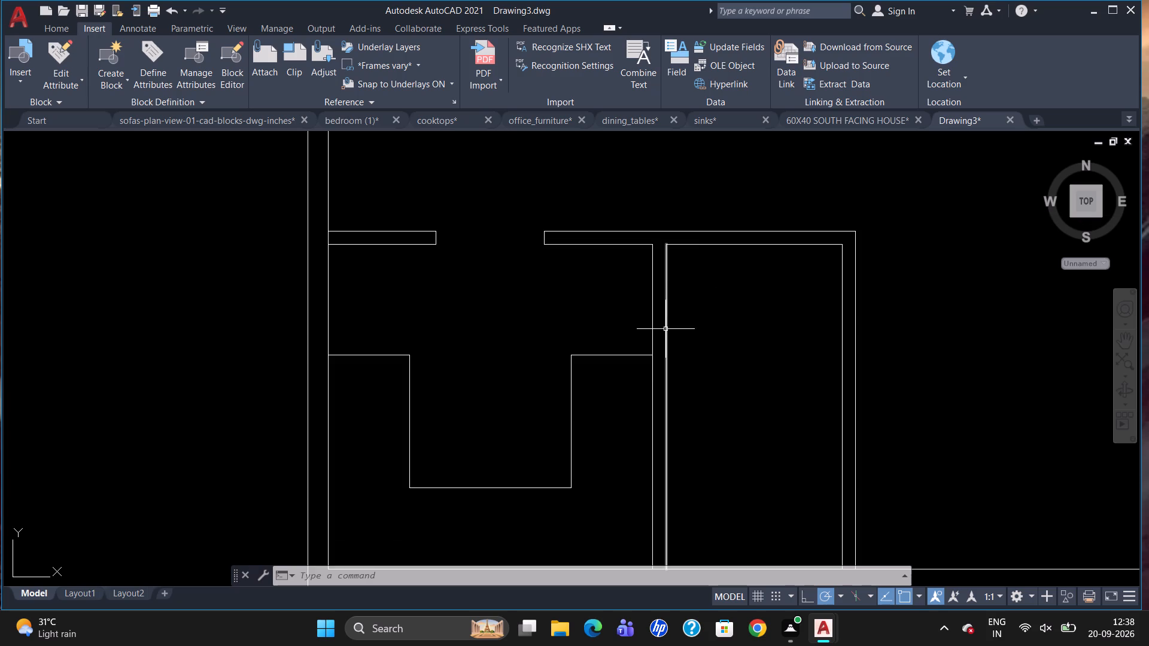
{"action": "key", "text": "l"}
{"action": "key", "text": "Return"}
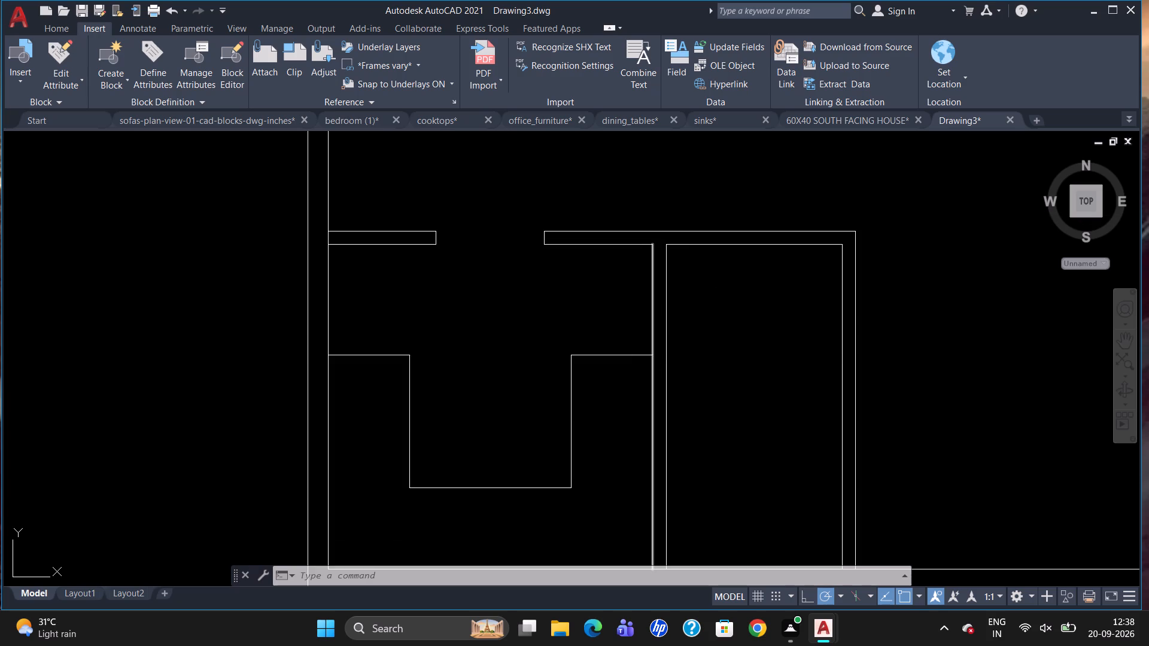
{"action": "type", "text": "TK"}
{"action": "key", "text": "Return"}
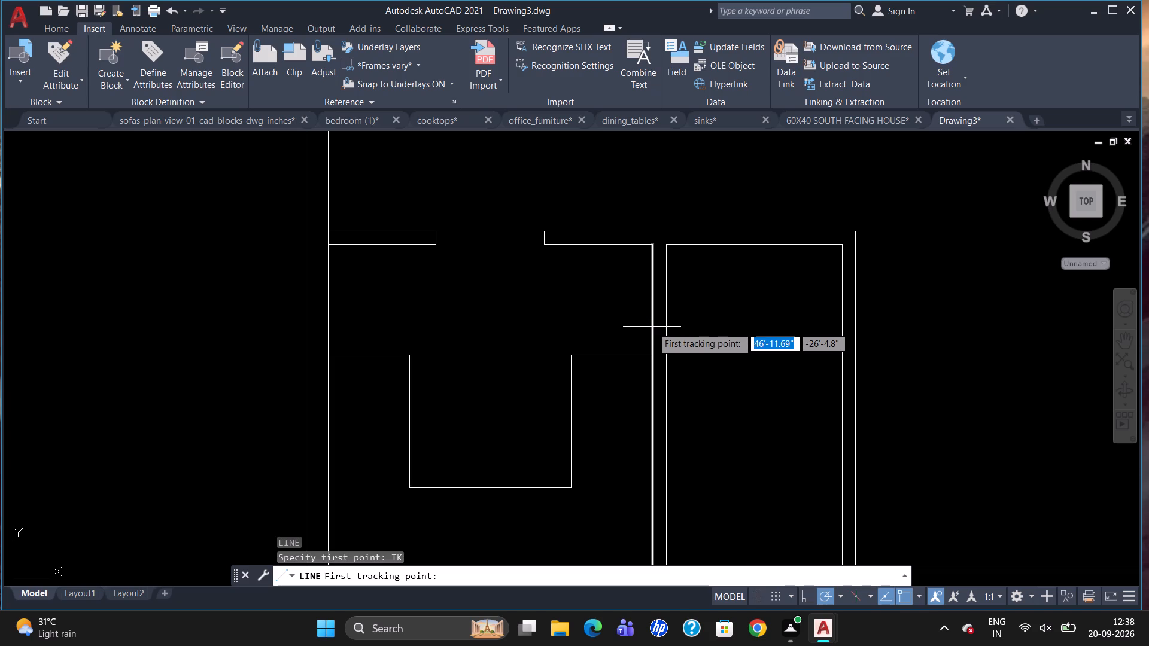
{"action": "left_click_drag", "start_coordinate": [657, 244], "coordinate": [661, 271]}
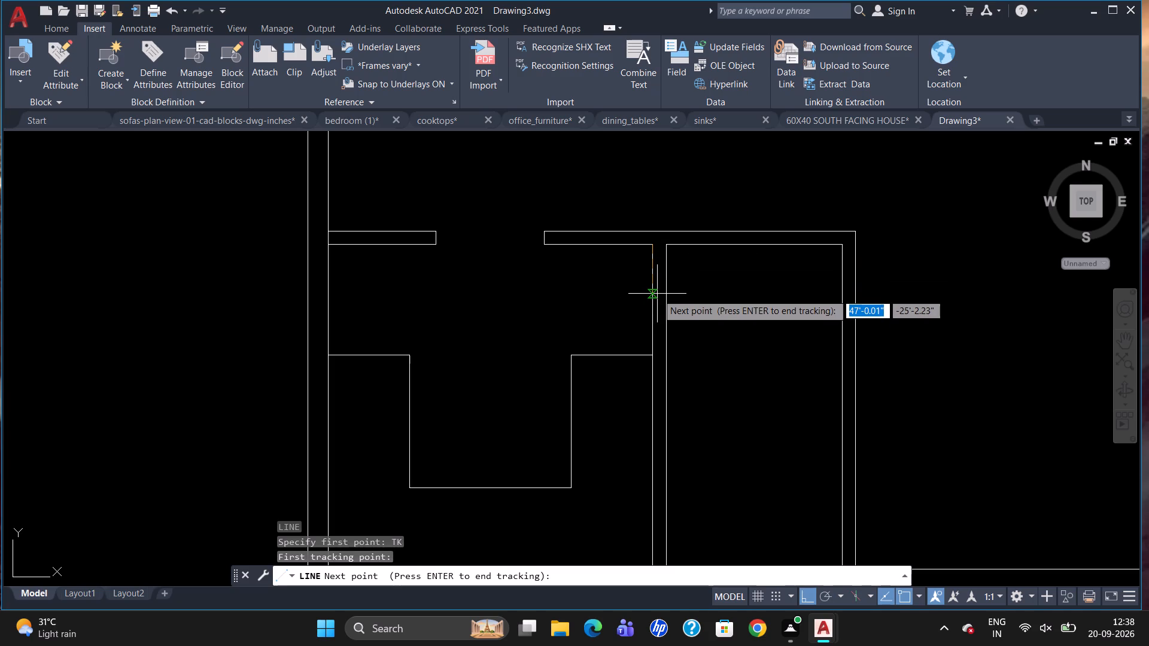
{"action": "key", "text": "4"}
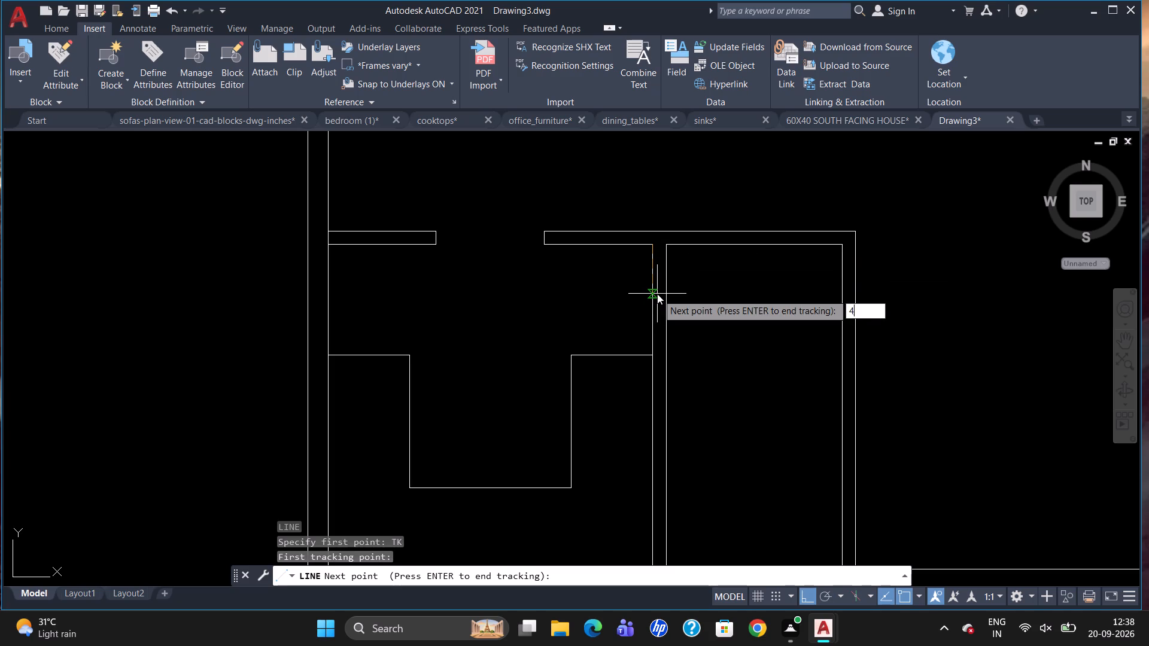
{"action": "key", "text": "Return"}
{"action": "key", "text": "Return"}
{"action": "scroll", "coordinate": [657, 267], "scroll_direction": "up", "scroll_amount": 2}
{"action": "left_click", "coordinate": [683, 230]}
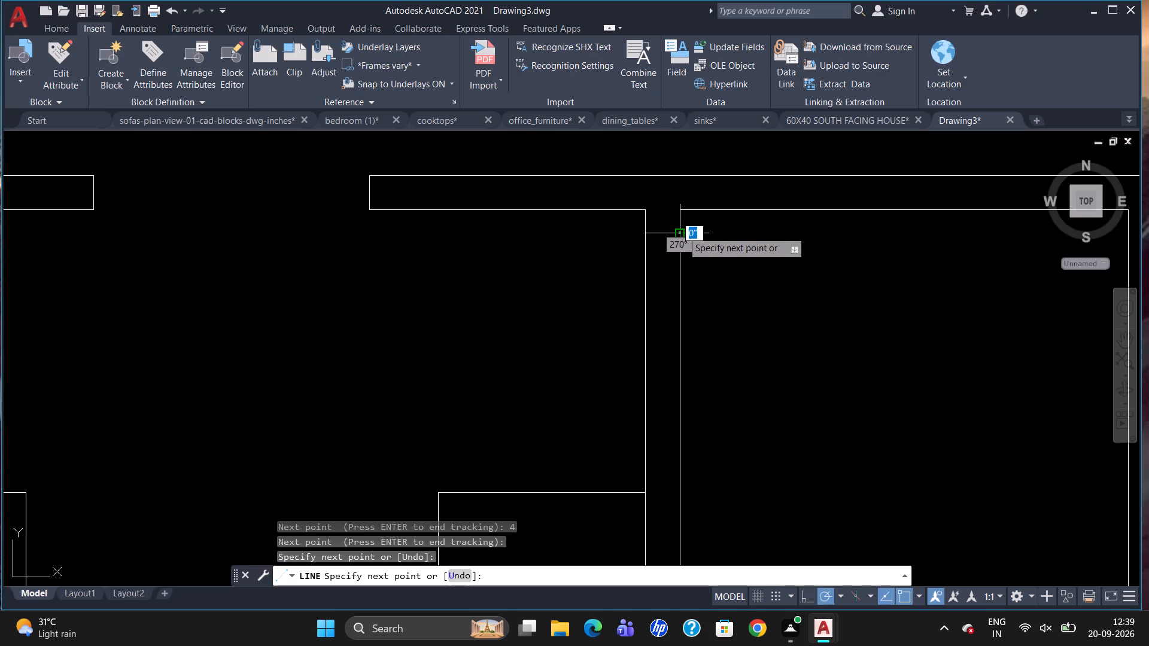
{"action": "key", "text": "Escape"}
Offset the new jamb line 2'6" downward to mark the other side of the door opening.
{"action": "key", "text": "o"}
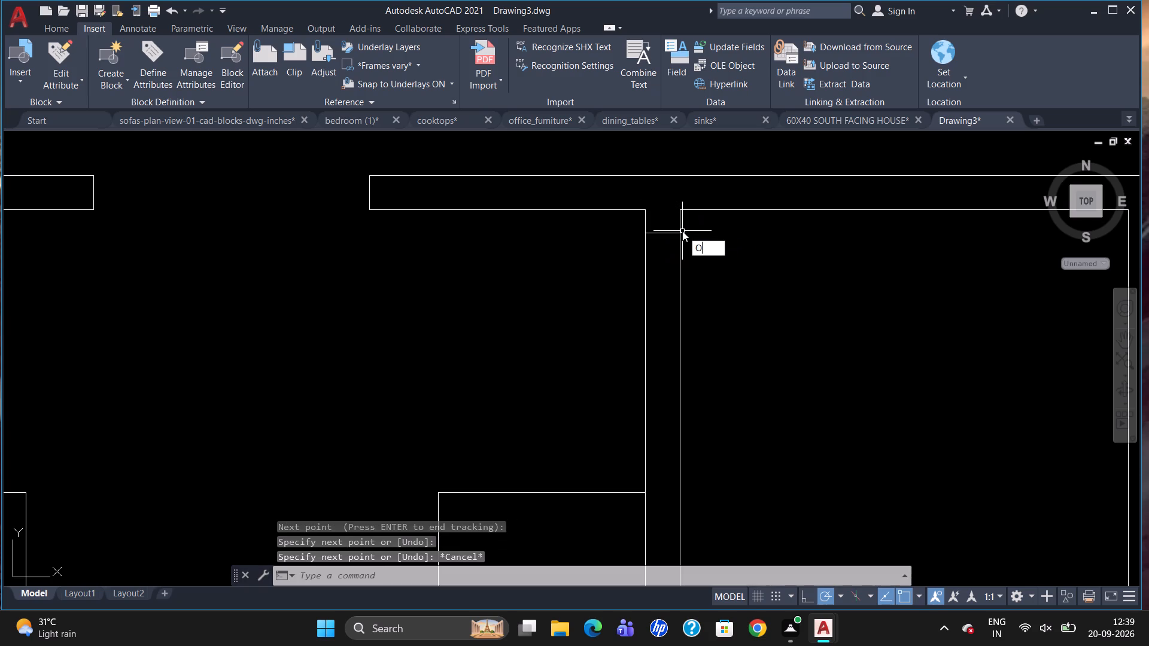
{"action": "key", "text": "Return"}
{"action": "type", "text": "2'6\""}
{"action": "key", "text": "Return"}
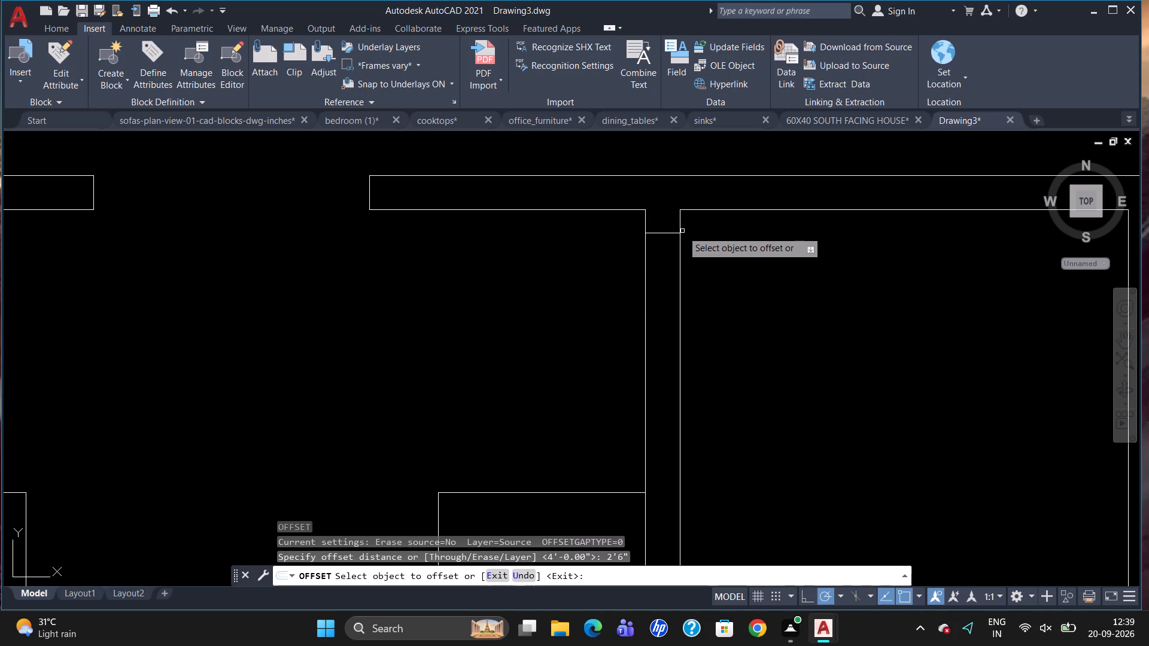
{"action": "left_click_drag", "start_coordinate": [665, 233], "coordinate": [670, 266]}
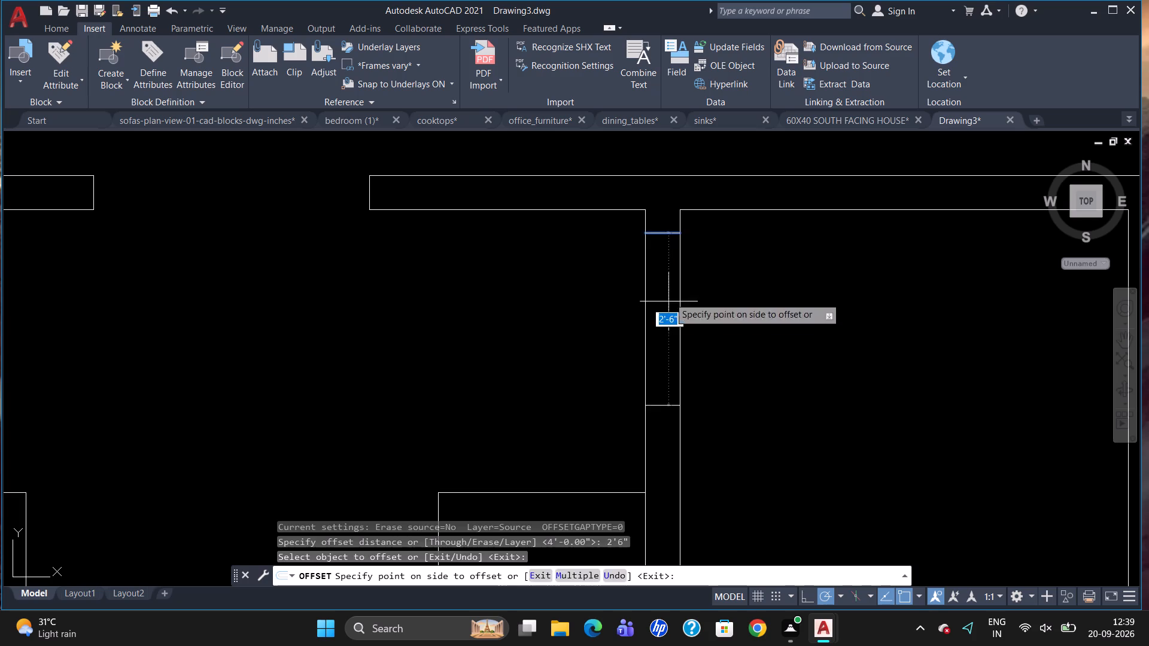
{"action": "left_click", "coordinate": [668, 304]}
{"action": "scroll", "coordinate": [710, 290], "scroll_direction": "down", "scroll_amount": 3}
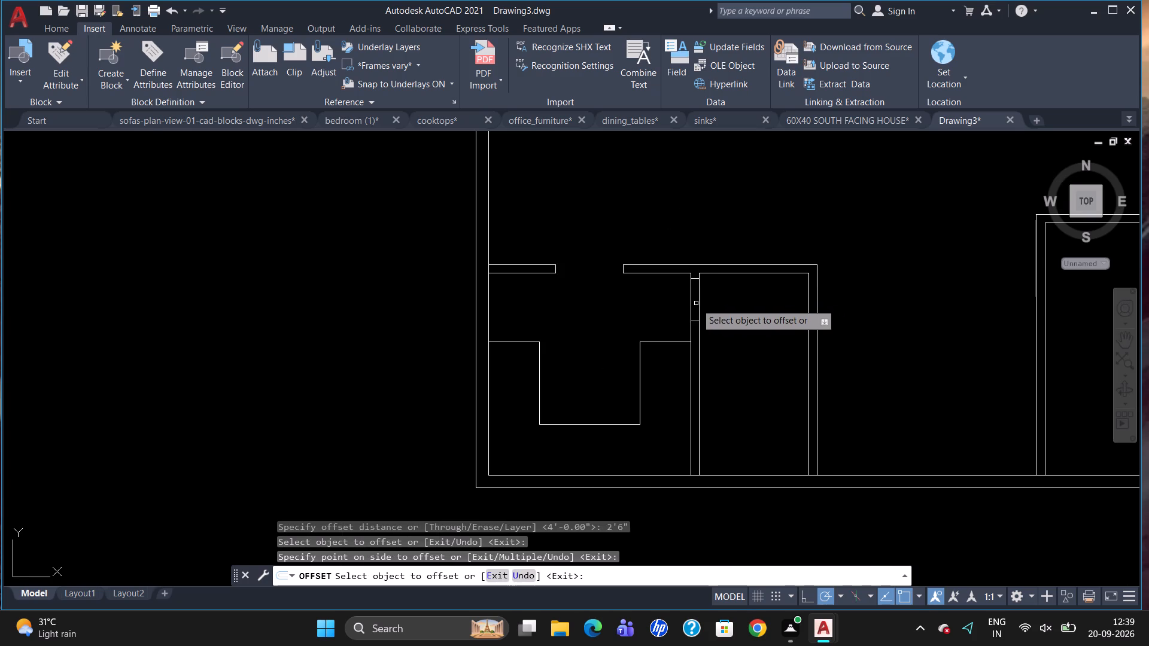
{"action": "key", "text": "Escape"}
Trim the partition's right-hand line between the two 2'6"-spaced jamb lines.
{"action": "type", "text": "TR"}
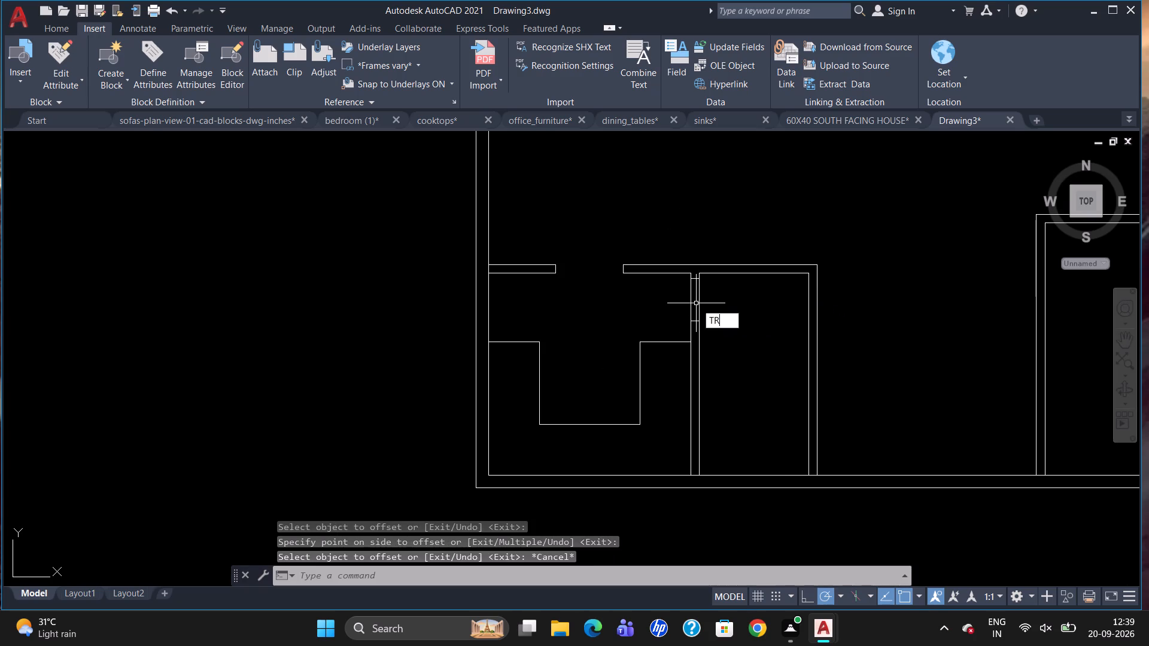
{"action": "key", "text": "Return"}
{"action": "key", "text": "Return"}
{"action": "left_click", "coordinate": [698, 300]}
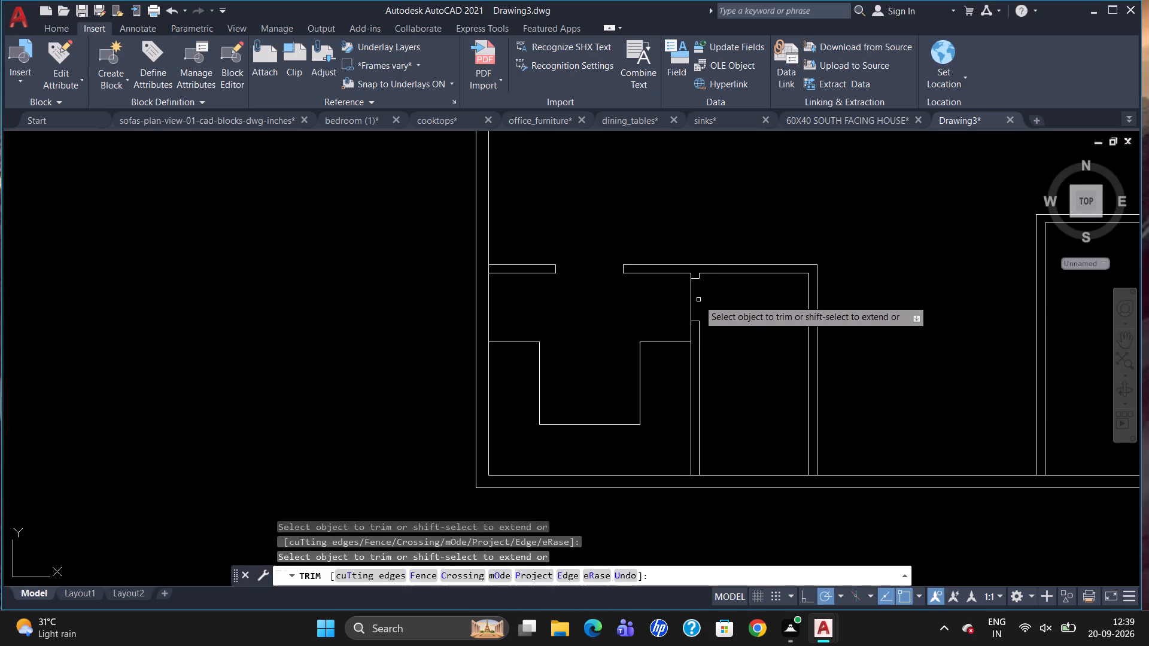
{"action": "scroll", "coordinate": [710, 304], "scroll_direction": "down", "scroll_amount": 1}
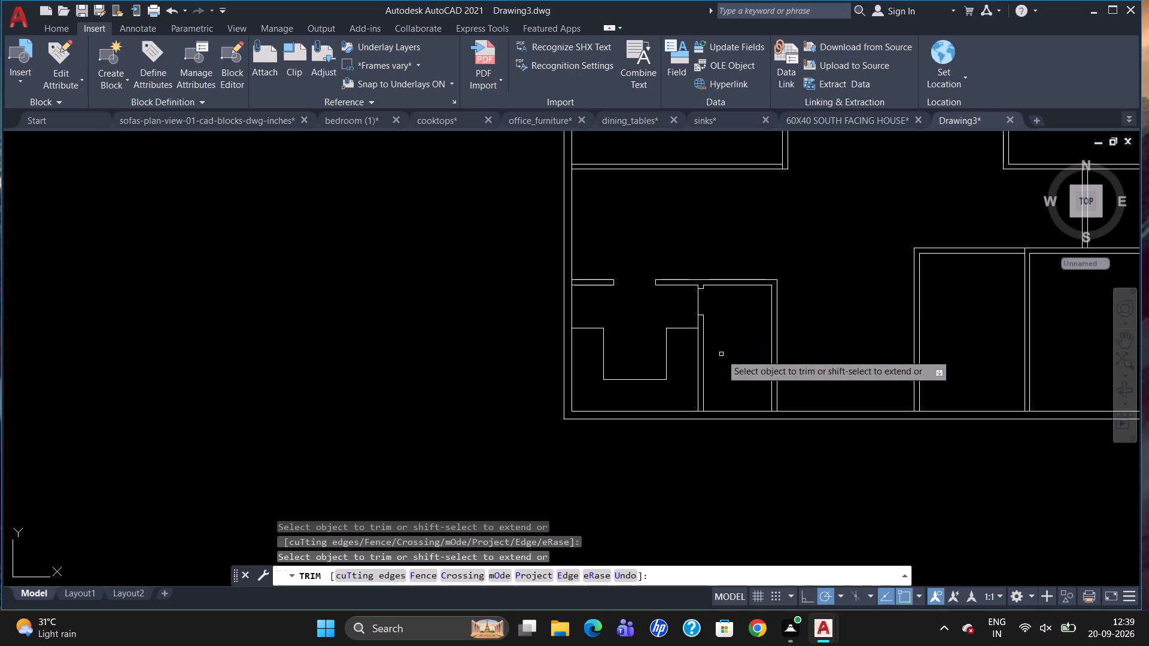
{"action": "key", "text": "Escape"}
Draw a vertical line across the bottom outer wall, starting midway between the two partitions that flank the central space.
{"action": "scroll", "coordinate": [715, 355], "scroll_direction": "down", "scroll_amount": 1}
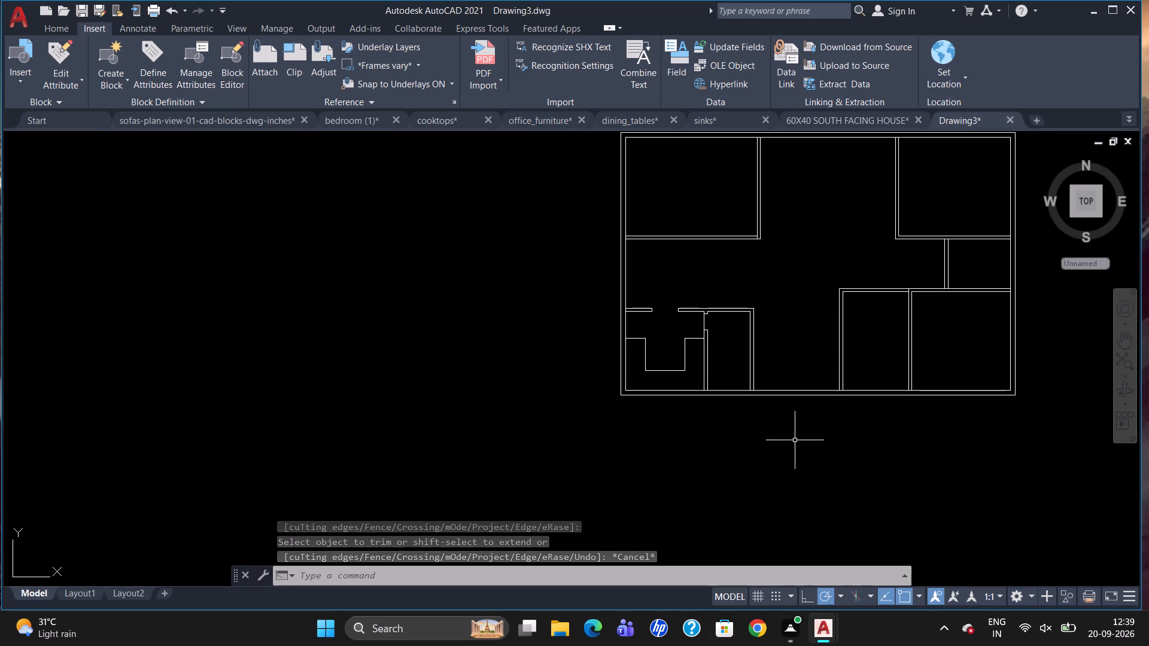
{"action": "scroll", "coordinate": [700, 315], "scroll_direction": "down", "scroll_amount": 1}
{"action": "scroll", "coordinate": [786, 400], "scroll_direction": "up", "scroll_amount": 1}
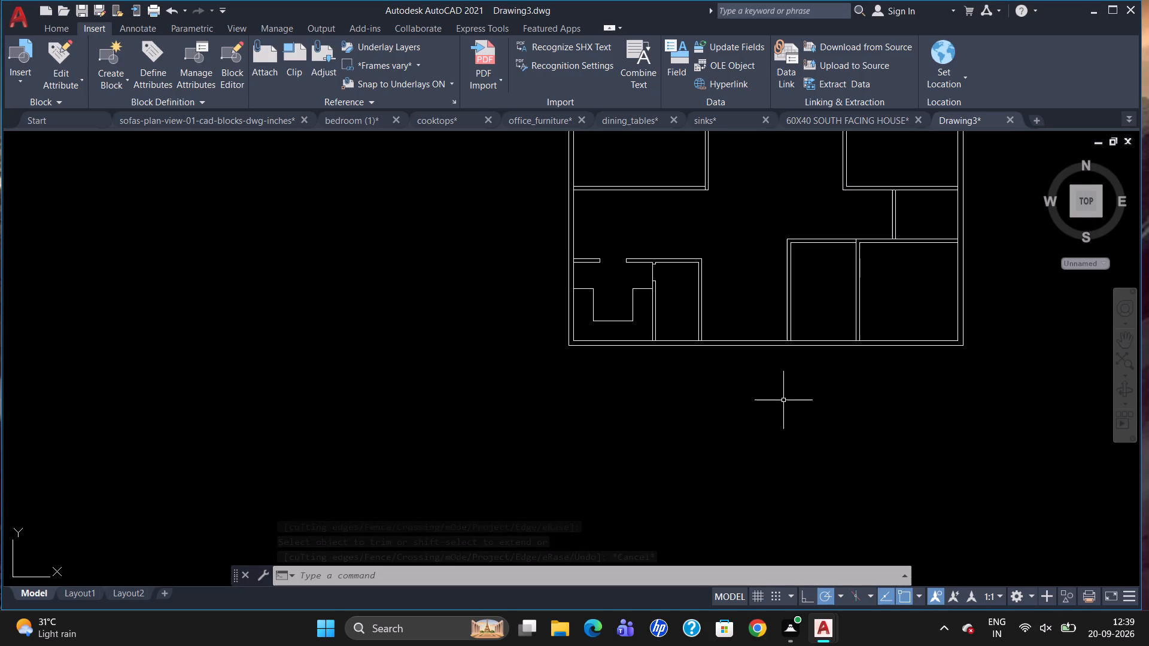
{"action": "scroll", "coordinate": [748, 342], "scroll_direction": "down", "scroll_amount": 1}
{"action": "scroll", "coordinate": [811, 342], "scroll_direction": "up", "scroll_amount": 1}
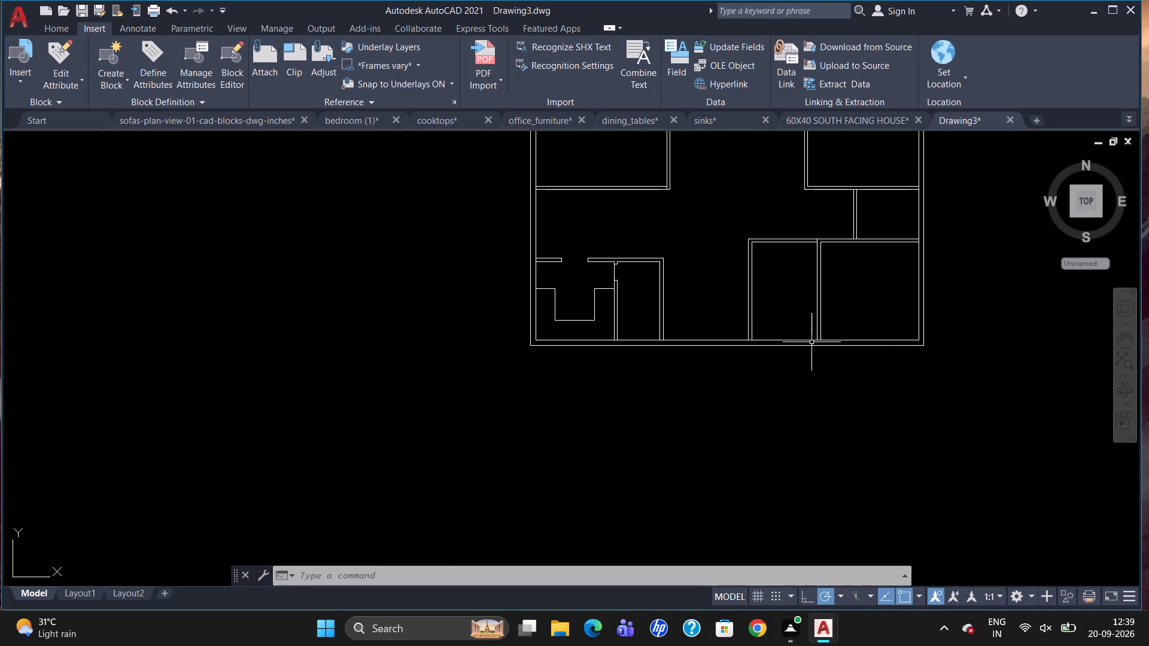
{"action": "scroll", "coordinate": [717, 330], "scroll_direction": "up", "scroll_amount": 1}
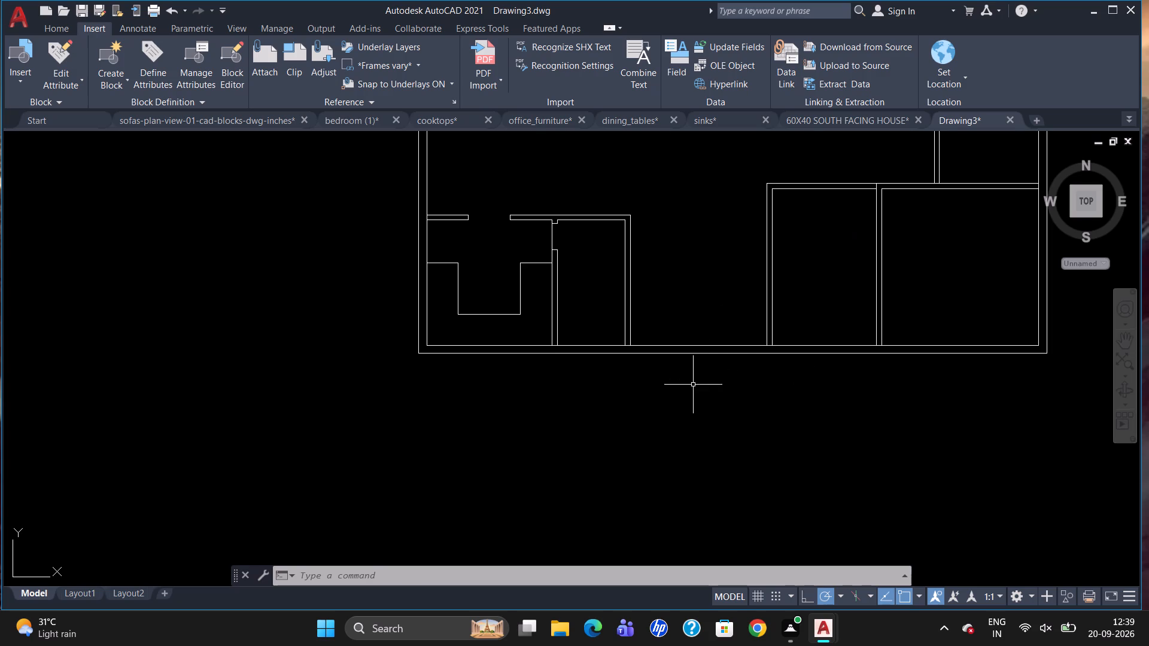
{"action": "key", "text": "l"}
{"action": "key", "text": "Return"}
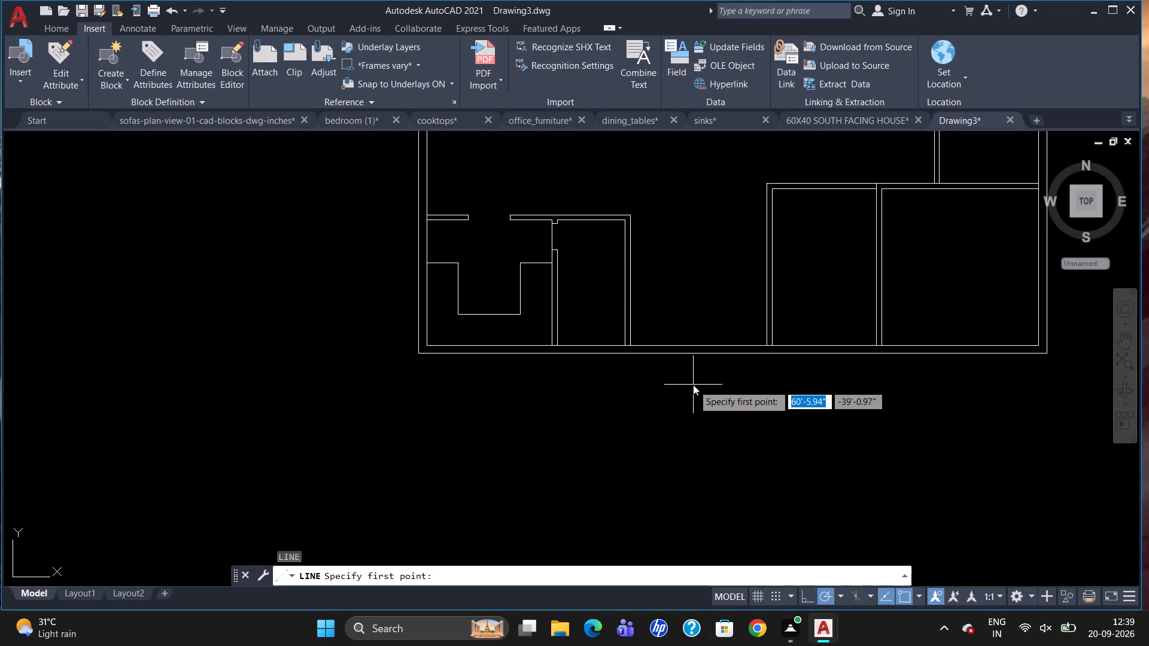
{"action": "key", "text": "m"}
{"action": "key", "text": "2"}
{"action": "key", "text": "p"}
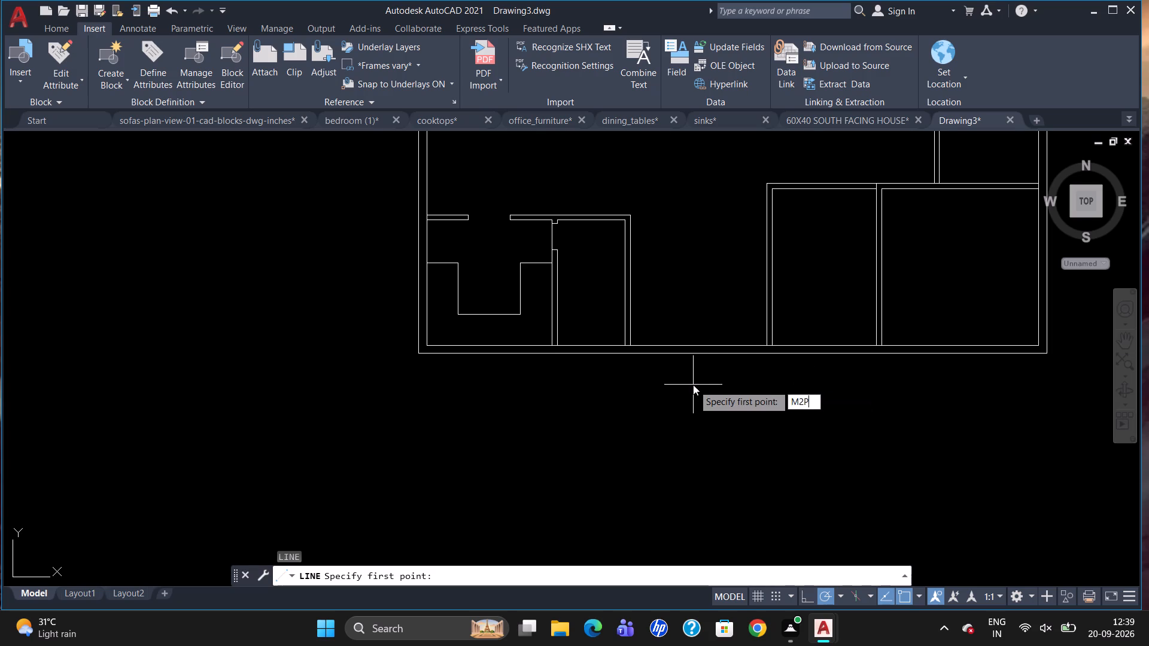
{"action": "key", "text": "Return"}
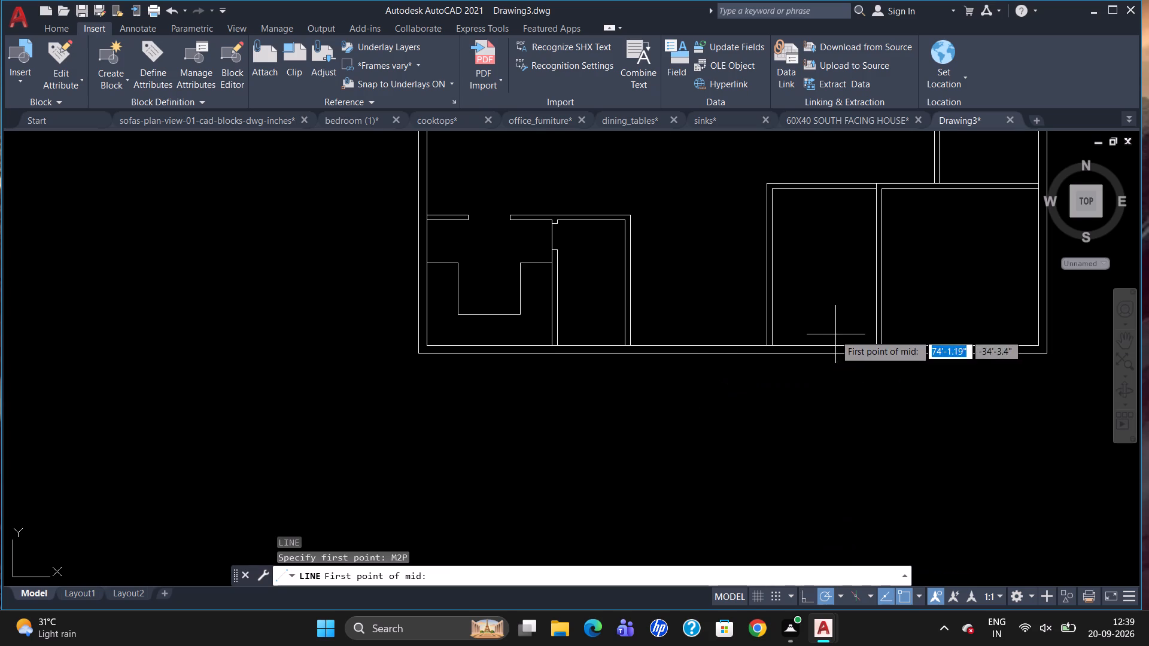
{"action": "left_click_drag", "start_coordinate": [763, 339], "coordinate": [756, 343]}
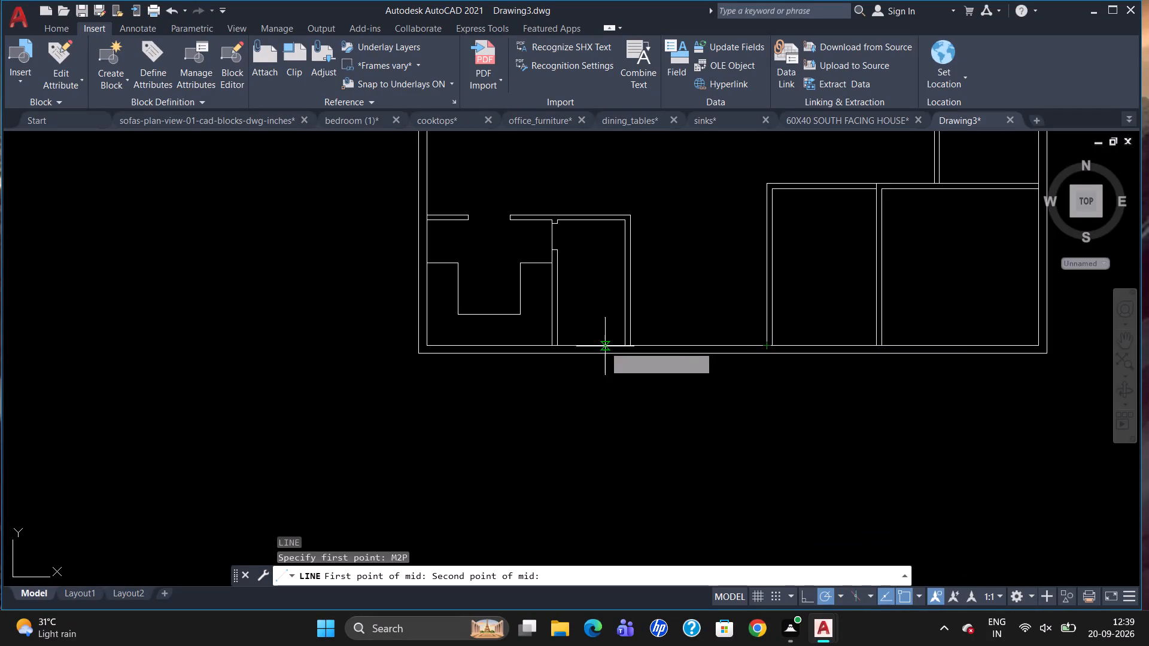
{"action": "left_click", "coordinate": [633, 337]}
{"action": "scroll", "coordinate": [683, 349], "scroll_direction": "up", "scroll_amount": 3}
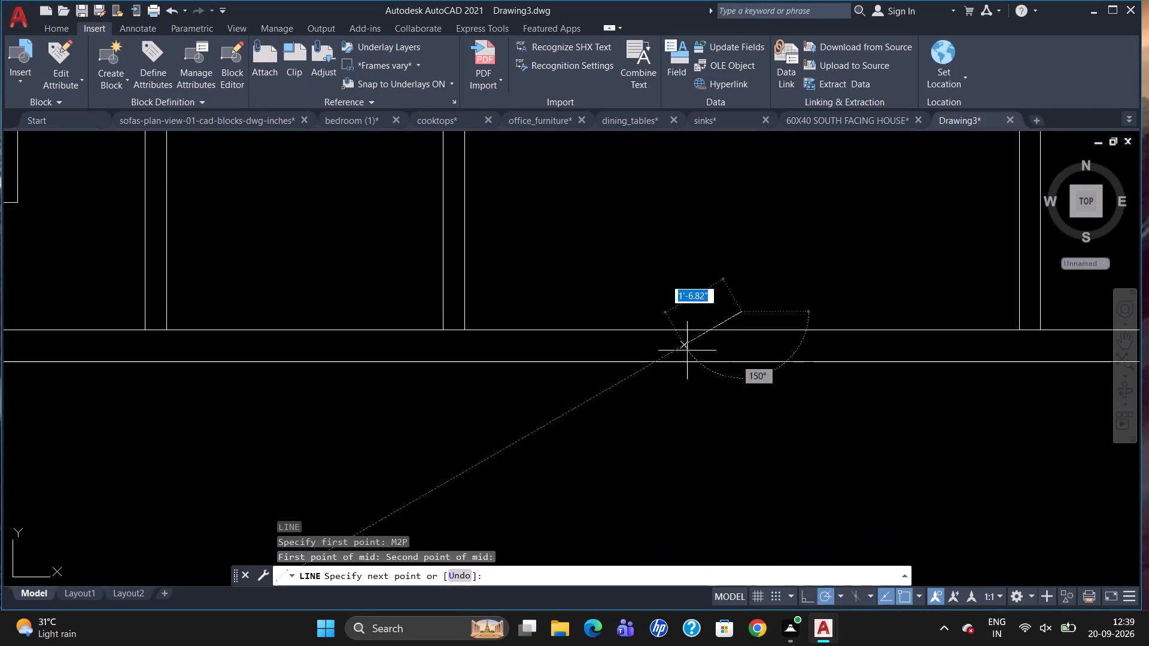
{"action": "left_click", "coordinate": [741, 358]}
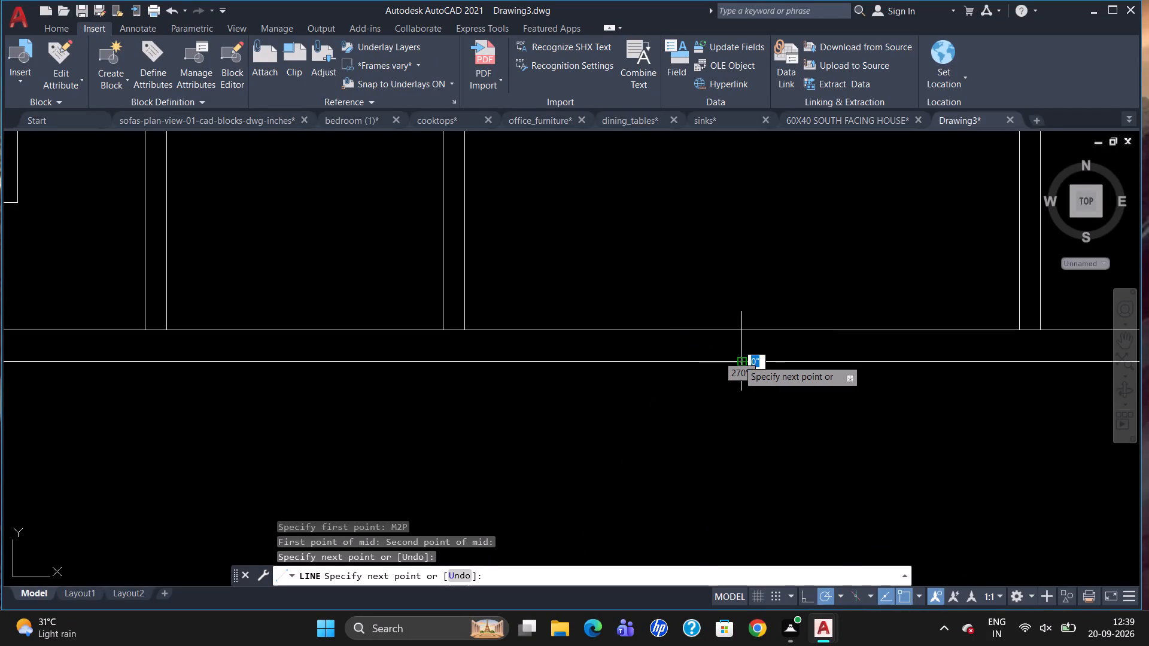
{"action": "key", "text": "Escape"}
Trim the part of the vertical centre line that extends above the bottom wall's inner line.
{"action": "type", "text": "TR"}
{"action": "key", "text": "Return"}
{"action": "key", "text": "Return"}
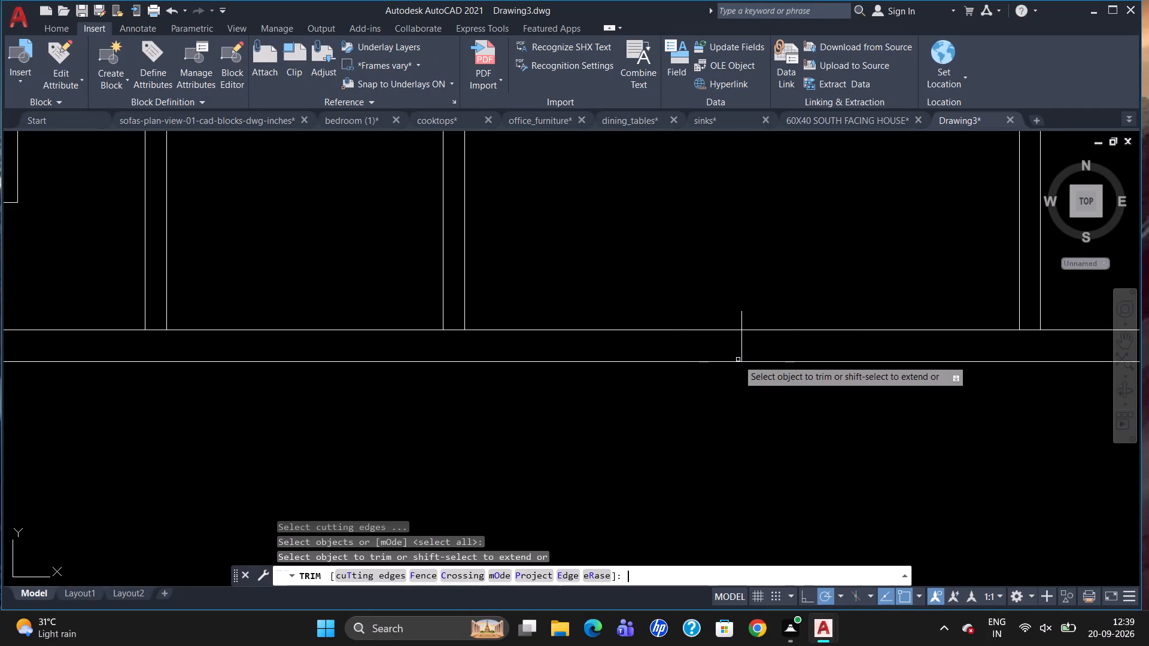
{"action": "left_click", "coordinate": [743, 320]}
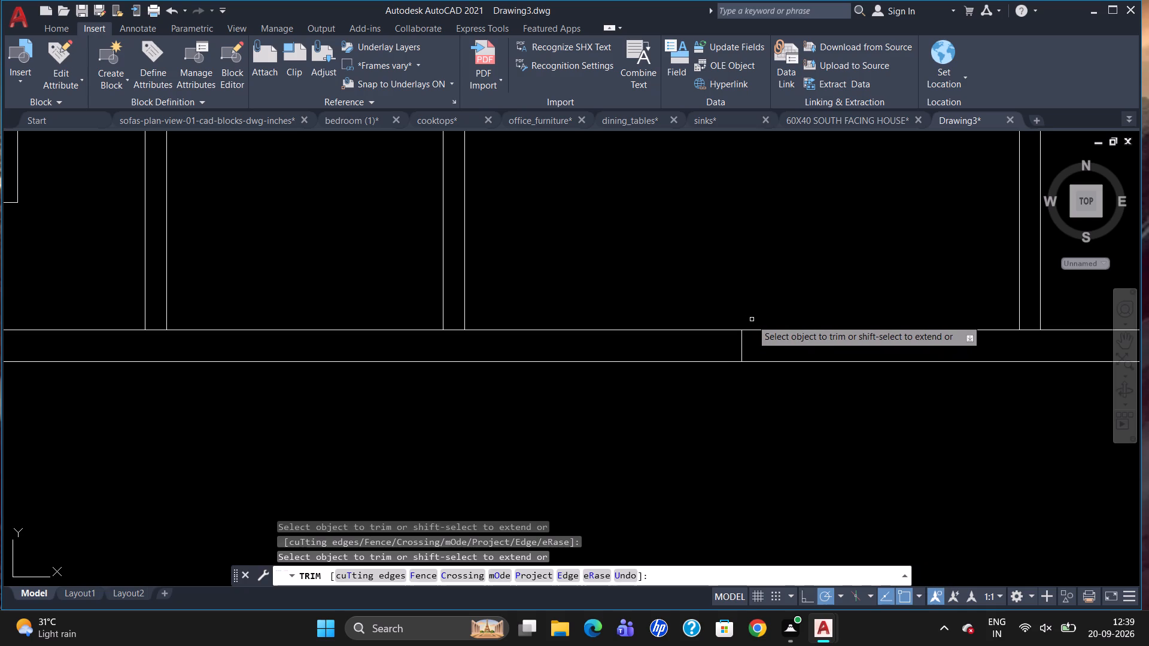
{"action": "key", "text": "Escape"}
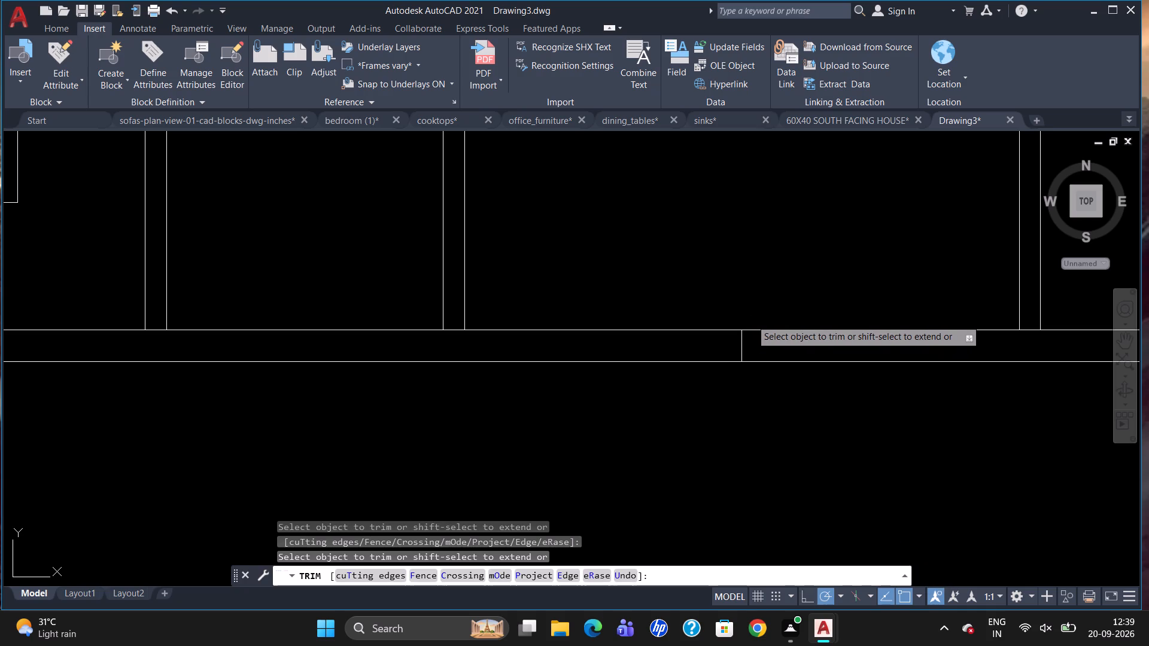
Offset the centre line in the bottom wall 1'5" to both the left and the right.
{"action": "key", "text": "o"}
{"action": "key", "text": "Return"}
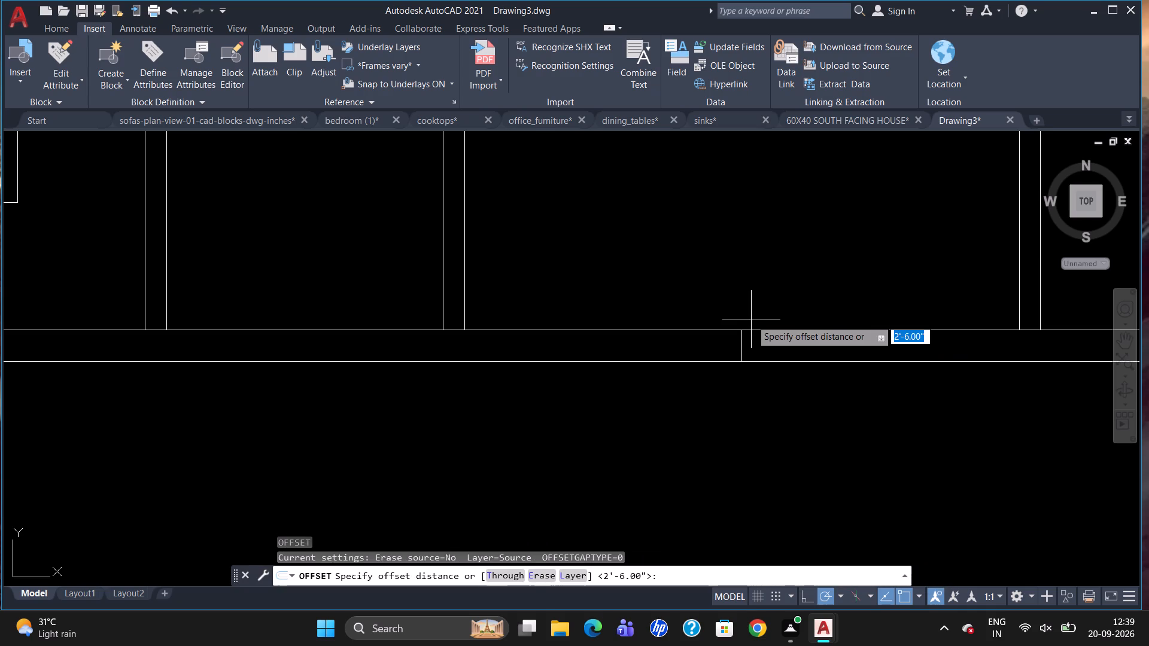
{"action": "type", "text": "1'5"}
{"action": "key", "text": "apostrophe"}
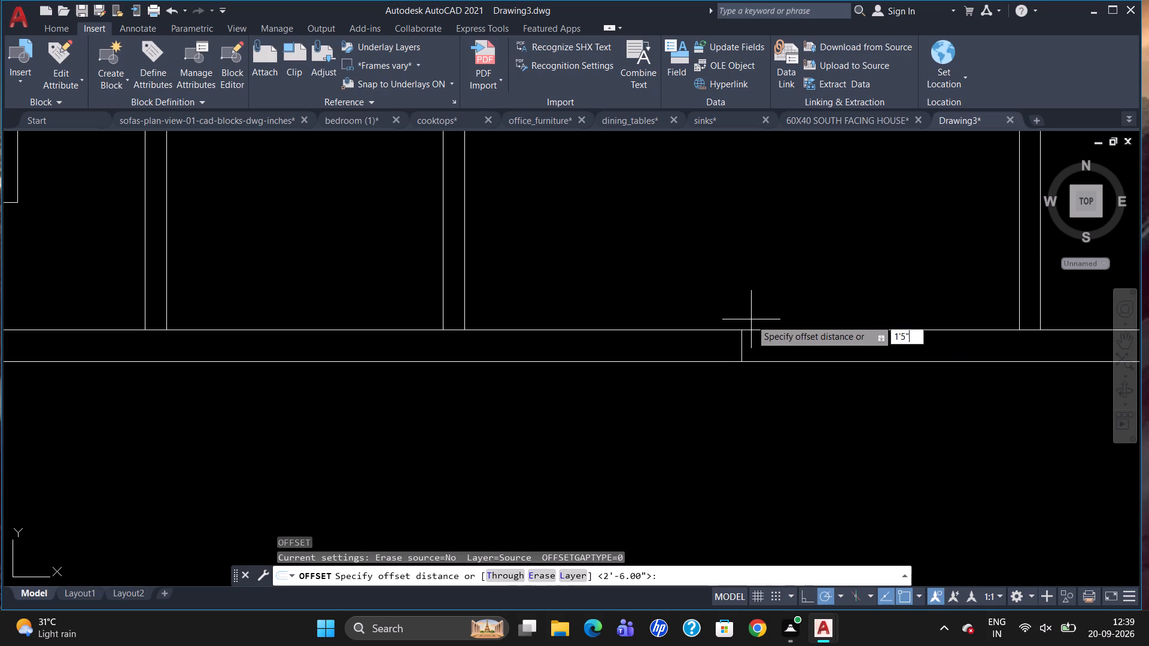
{"action": "key", "text": "Return"}
{"action": "left_click_drag", "start_coordinate": [741, 356], "coordinate": [715, 364]}
{"action": "left_click_drag", "start_coordinate": [679, 370], "coordinate": [695, 369]}
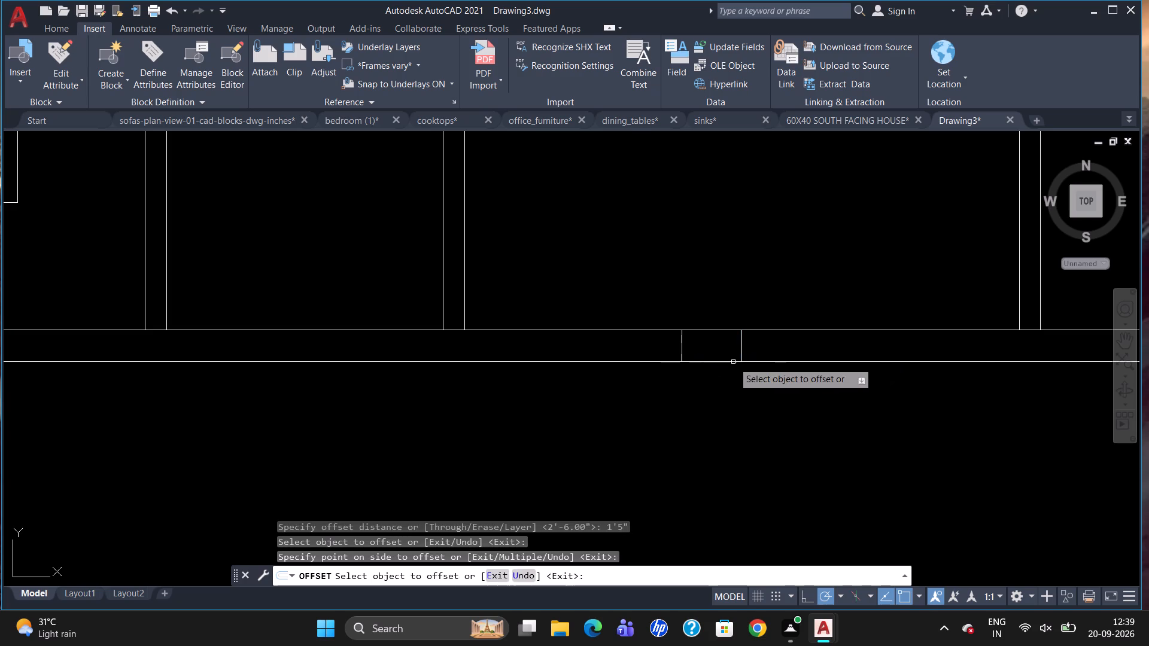
{"action": "left_click_drag", "start_coordinate": [741, 351], "coordinate": [777, 353]}
{"action": "left_click_drag", "start_coordinate": [817, 347], "coordinate": [822, 394]}
{"action": "key", "text": "Escape"}
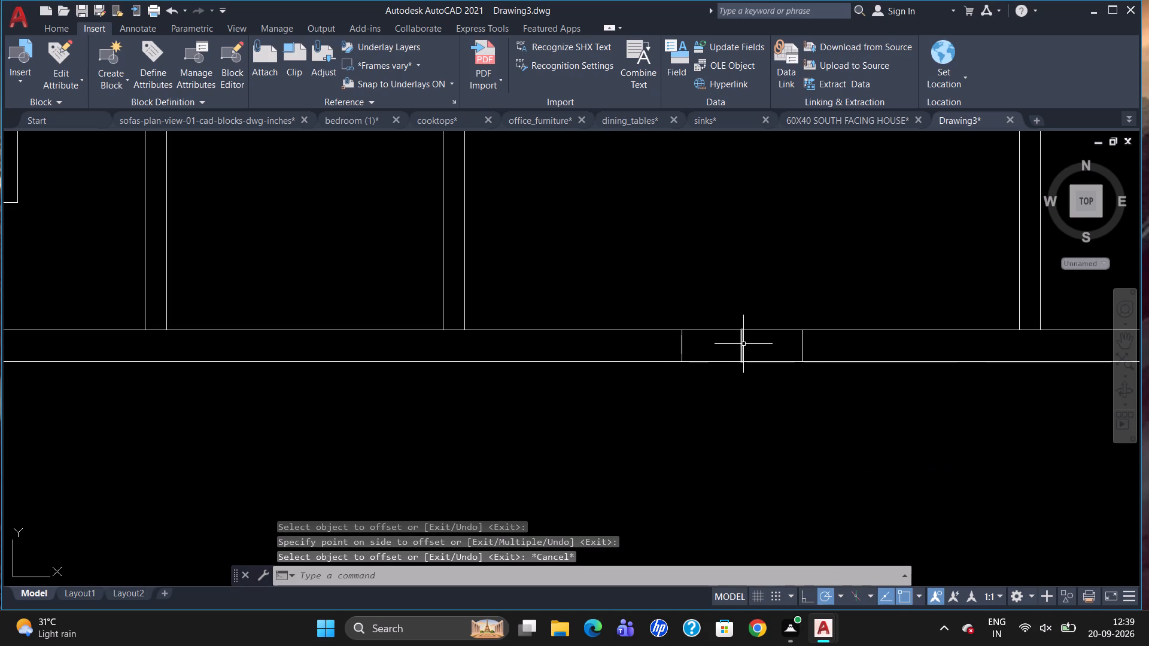
Delete the centre line between the two offset jamb lines in the bottom wall.
{"action": "left_click_drag", "start_coordinate": [744, 342], "coordinate": [753, 391]}
{"action": "left_click", "coordinate": [760, 395]}
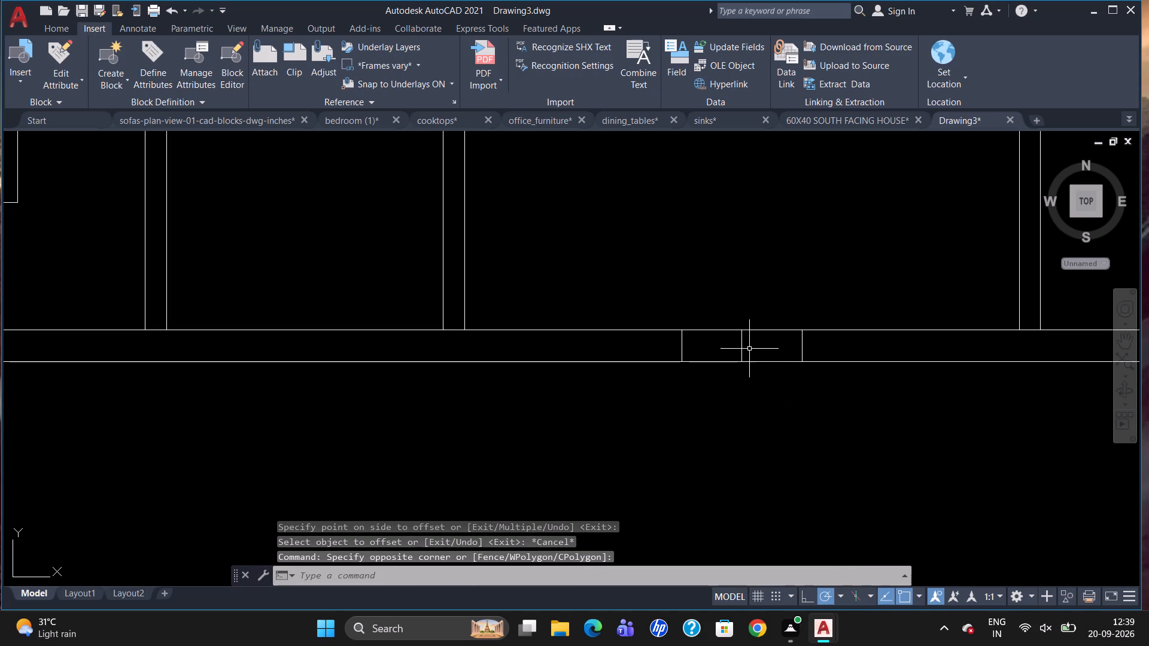
{"action": "left_click_drag", "start_coordinate": [743, 336], "coordinate": [749, 368]}
{"action": "key", "text": "Delete"}
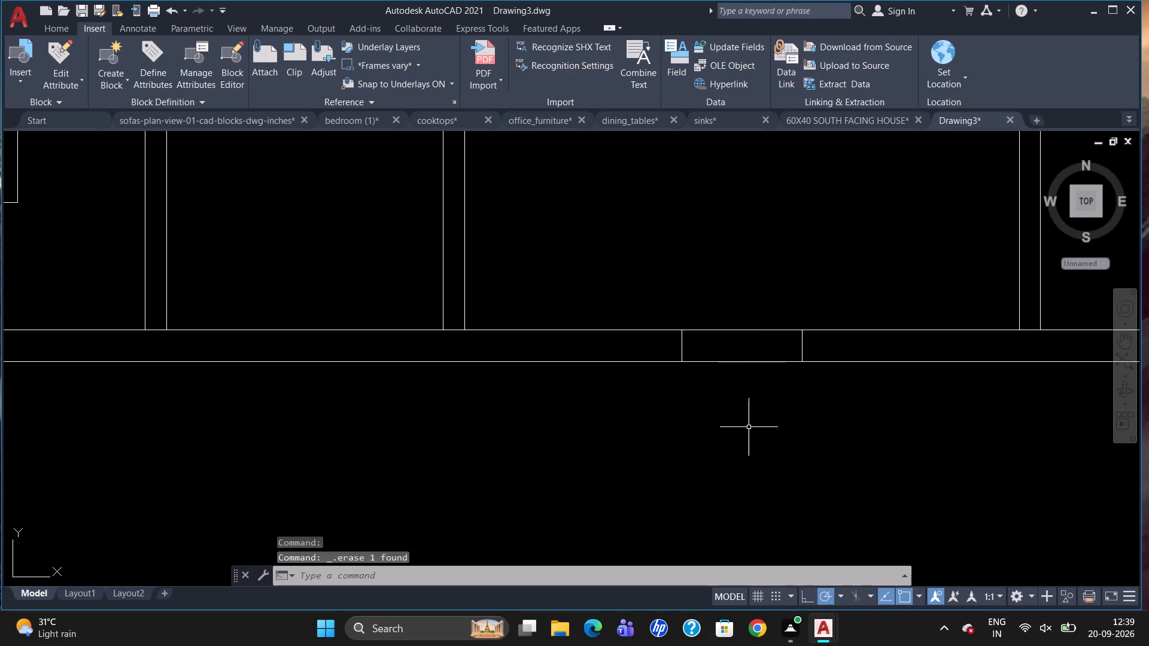
Trim the bottom outer wall's inner line between the two entrance jamb lines.
{"action": "type", "text": "TR"}
{"action": "key", "text": "Return"}
{"action": "key", "text": "Return"}
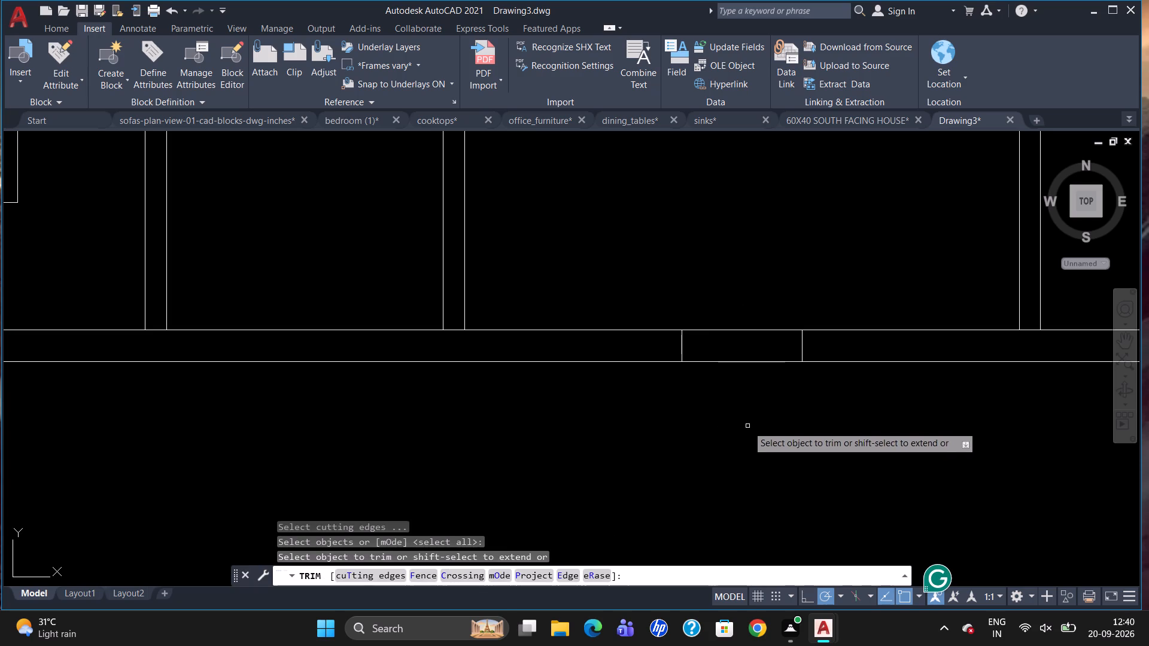
{"action": "left_click", "coordinate": [743, 327]}
{"action": "left_click", "coordinate": [745, 331]}
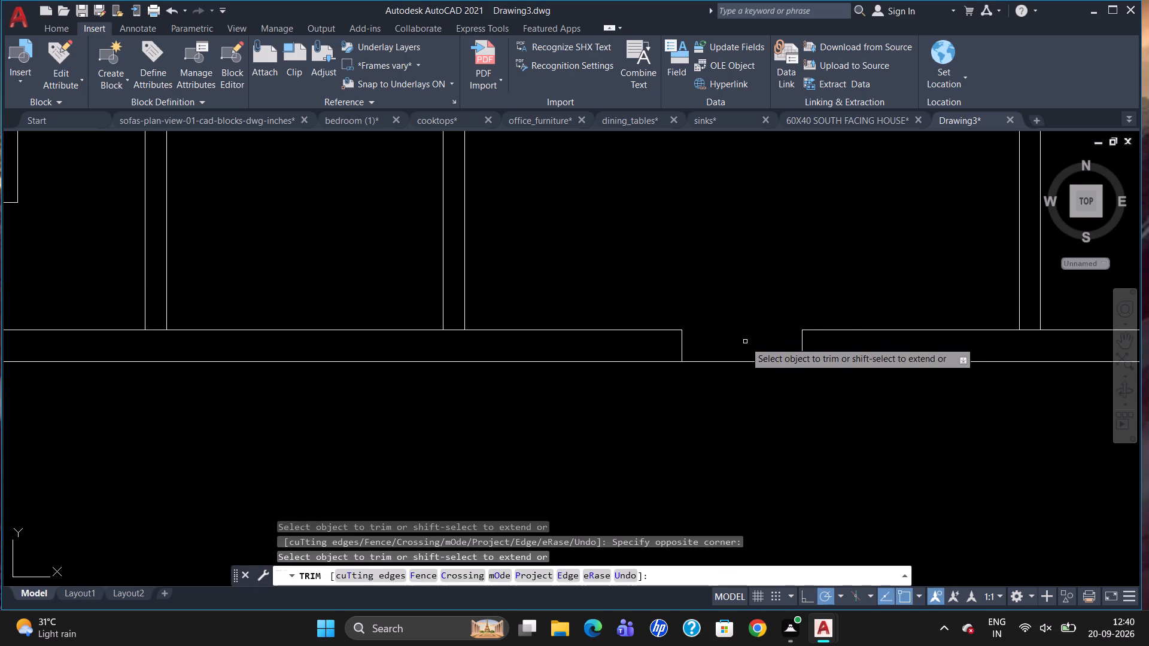
{"action": "scroll", "coordinate": [748, 368], "scroll_direction": "down", "scroll_amount": 2}
{"action": "left_click", "coordinate": [750, 404]}
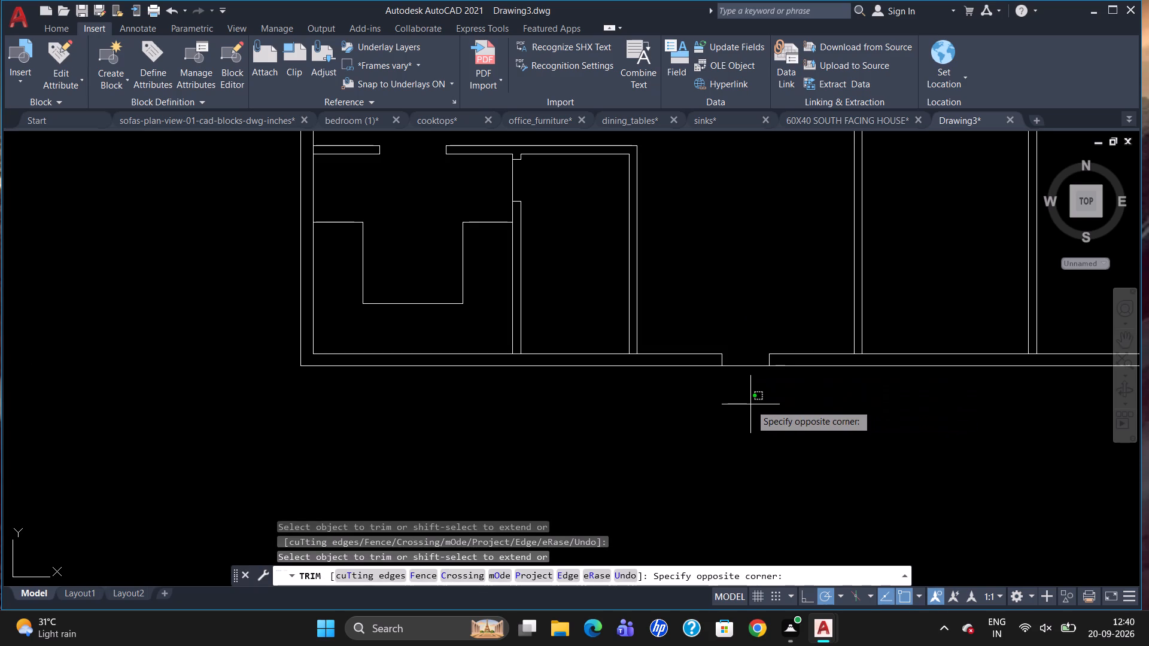
{"action": "scroll", "coordinate": [750, 404], "scroll_direction": "down", "scroll_amount": 2}
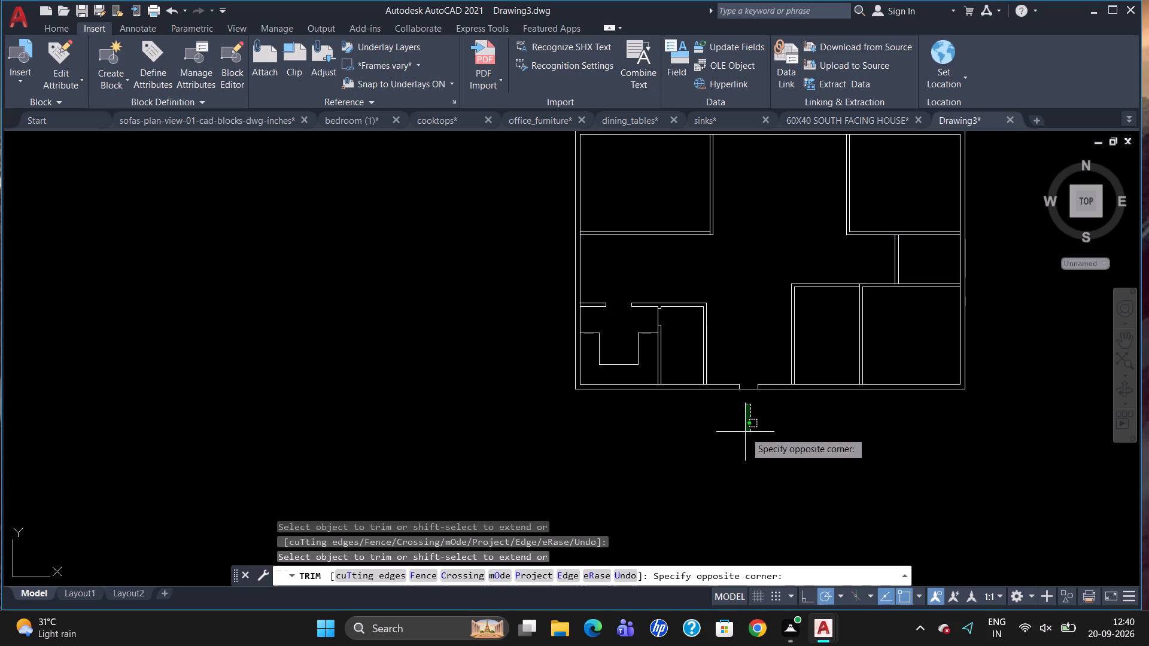
{"action": "scroll", "coordinate": [745, 428], "scroll_direction": "down", "scroll_amount": 1}
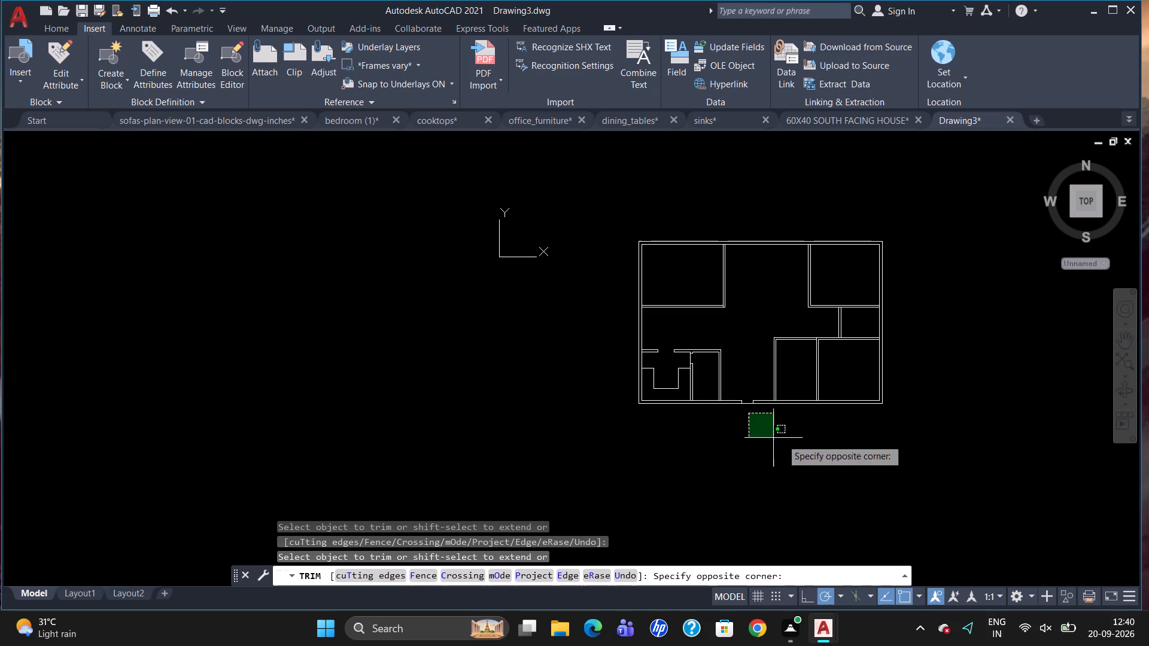
{"action": "scroll", "coordinate": [892, 427], "scroll_direction": "up", "scroll_amount": 2}
{"action": "left_click", "coordinate": [746, 445]}
{"action": "scroll", "coordinate": [692, 396], "scroll_direction": "down", "scroll_amount": 1}
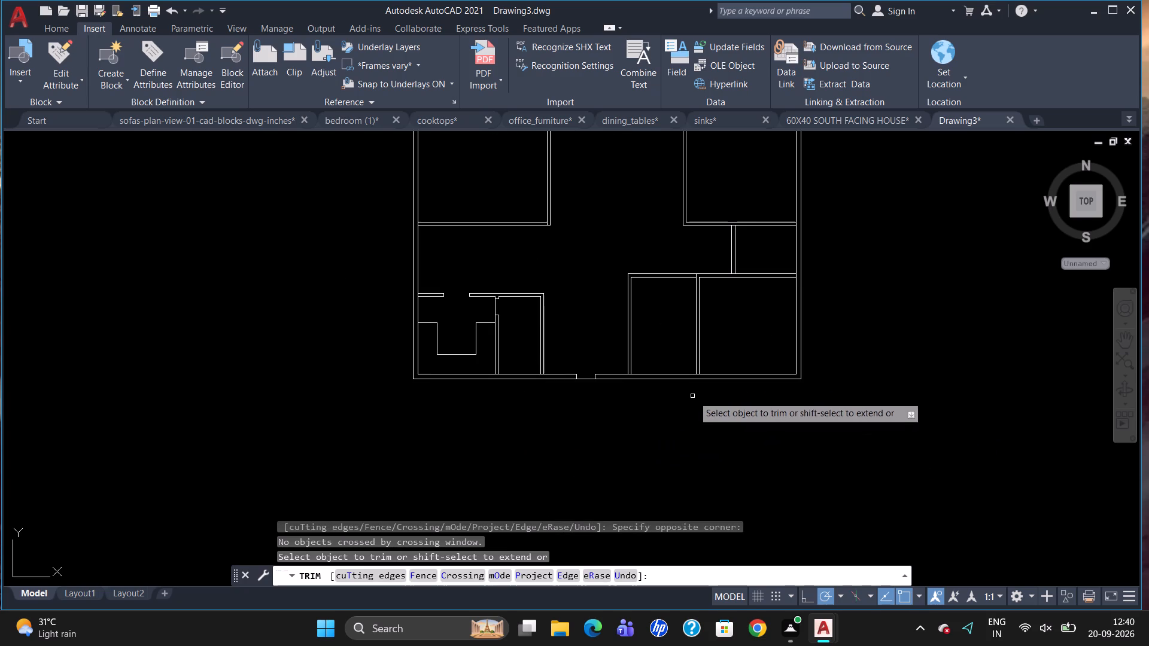
Trim the short stub of the upper-left room's inner vertical wall line that crosses the partition at its lower-right corner.
{"action": "scroll", "coordinate": [706, 363], "scroll_direction": "up", "scroll_amount": 1}
{"action": "scroll", "coordinate": [759, 368], "scroll_direction": "down", "scroll_amount": 1}
{"action": "scroll", "coordinate": [701, 373], "scroll_direction": "down", "scroll_amount": 2}
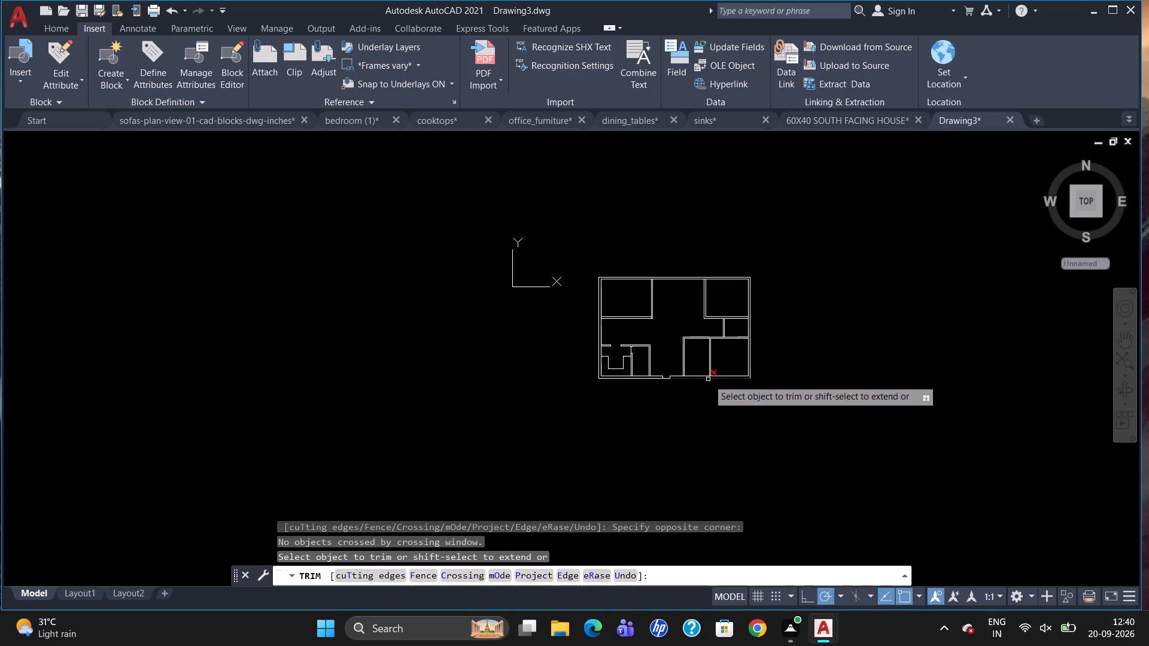
{"action": "scroll", "coordinate": [697, 370], "scroll_direction": "up", "scroll_amount": 1}
{"action": "scroll", "coordinate": [599, 252], "scroll_direction": "up", "scroll_amount": 1}
{"action": "scroll", "coordinate": [622, 322], "scroll_direction": "up", "scroll_amount": 1}
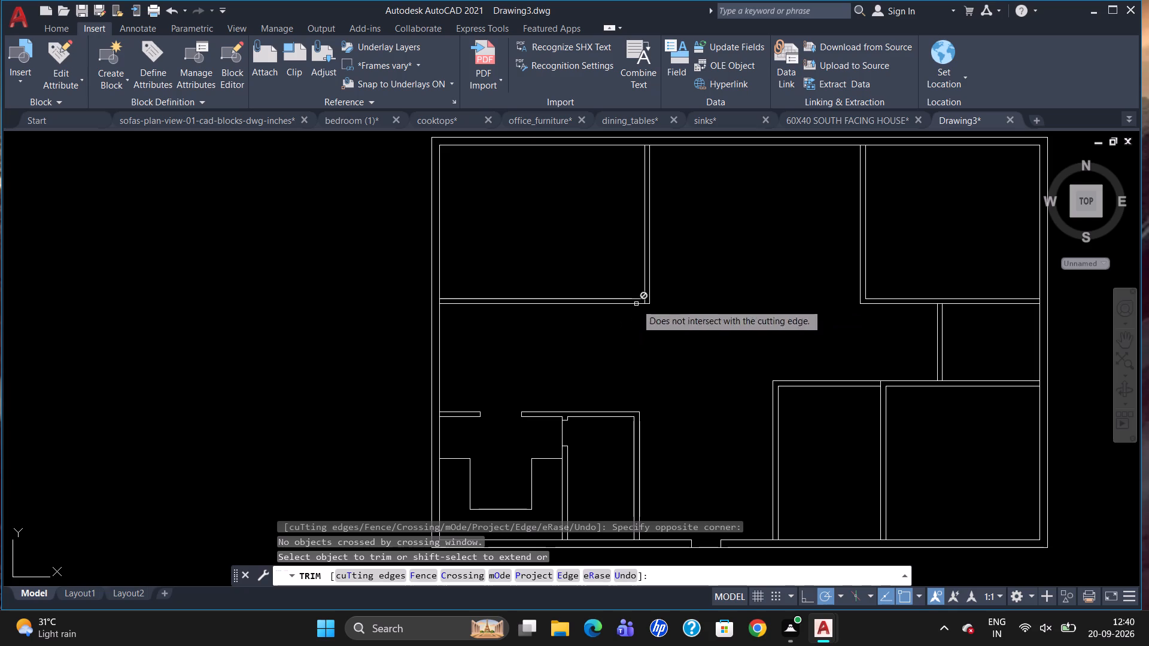
{"action": "scroll", "coordinate": [640, 315], "scroll_direction": "up", "scroll_amount": 2}
{"action": "left_click", "coordinate": [651, 279]}
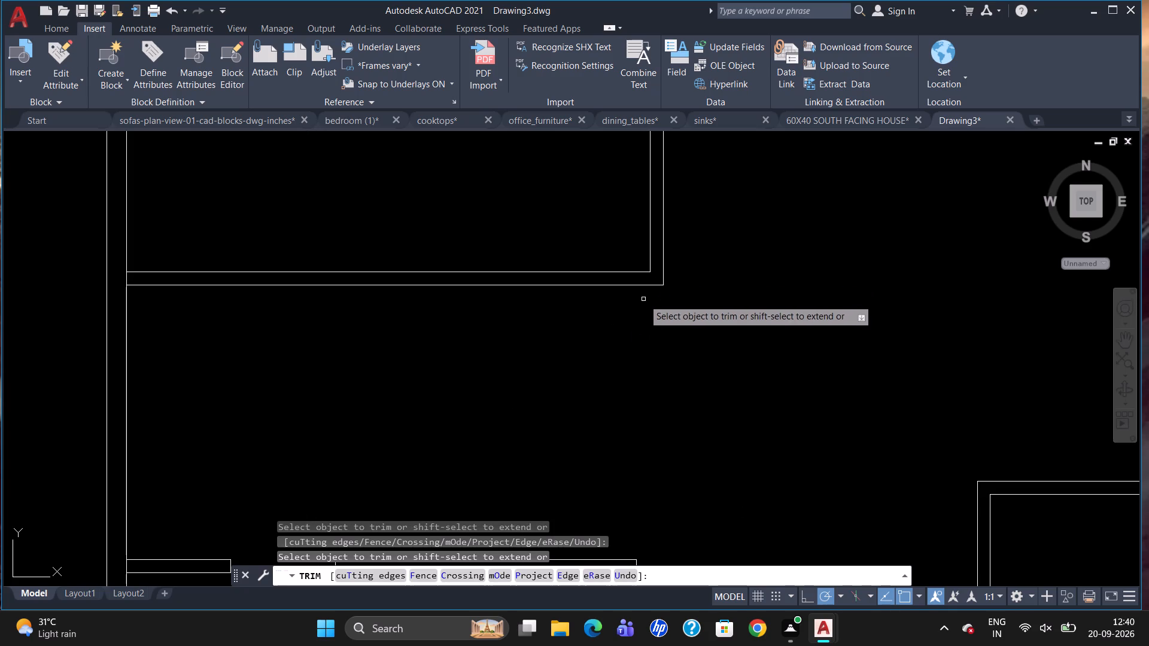
{"action": "key", "text": "Escape"}
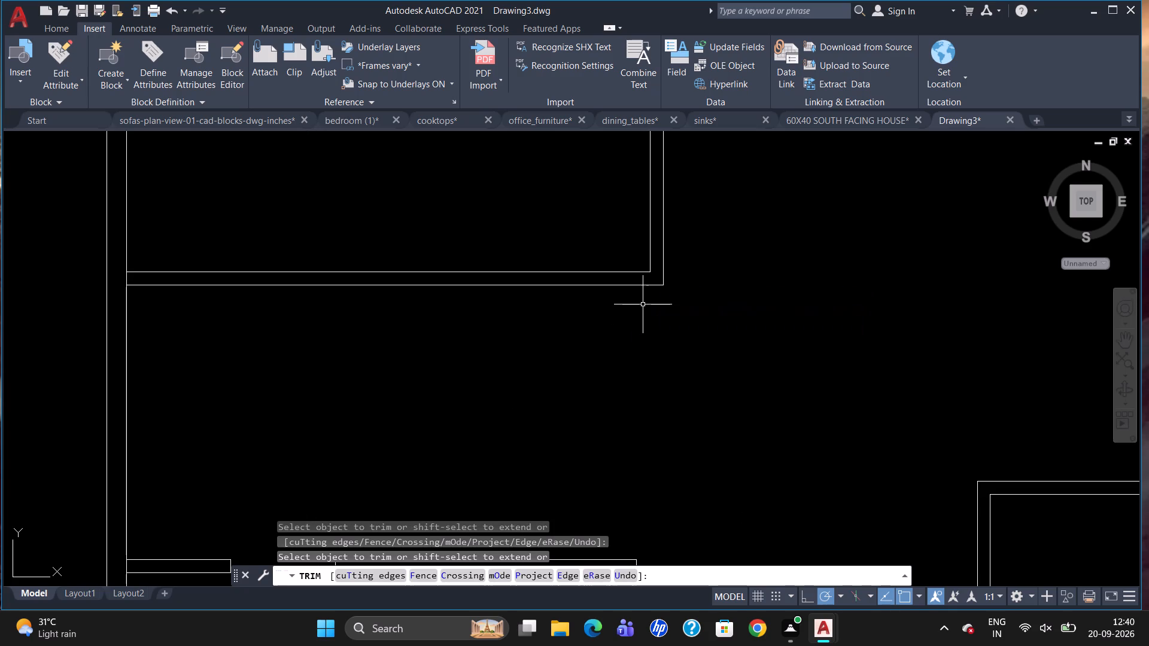
Draw a vertical jamb line across the upper-left room's bottom partition, 9" to the left of its inner lower-right corner.
{"action": "key", "text": "l"}
{"action": "key", "text": "Return"}
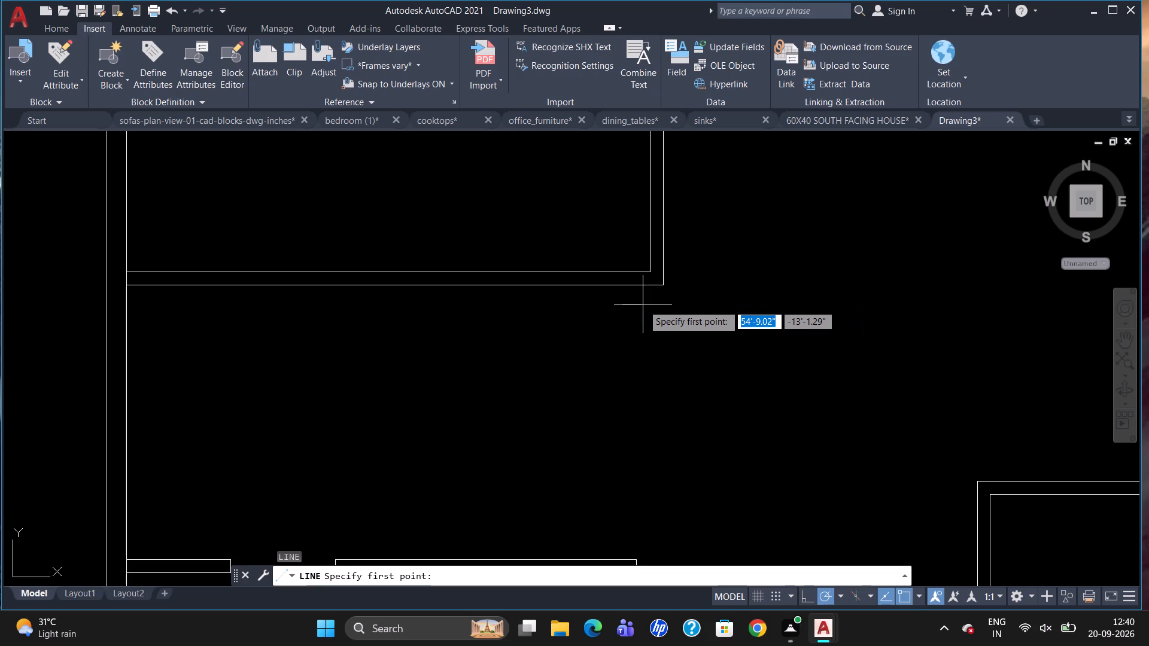
{"action": "type", "text": "TK"}
{"action": "key", "text": "Return"}
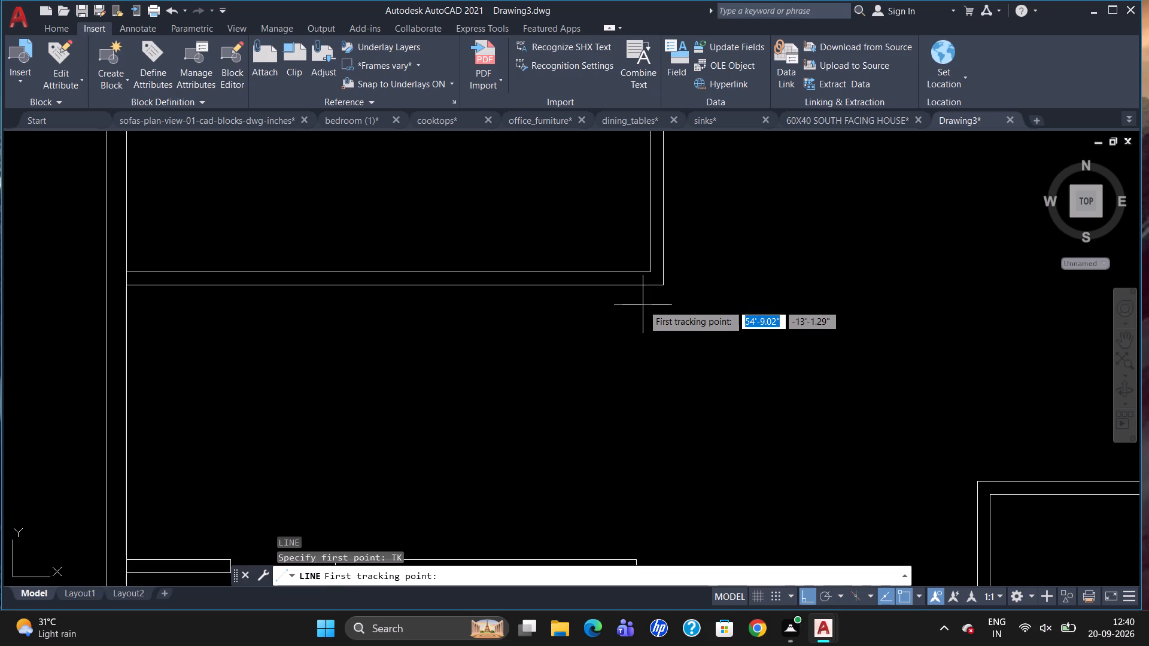
{"action": "left_click", "coordinate": [652, 269]}
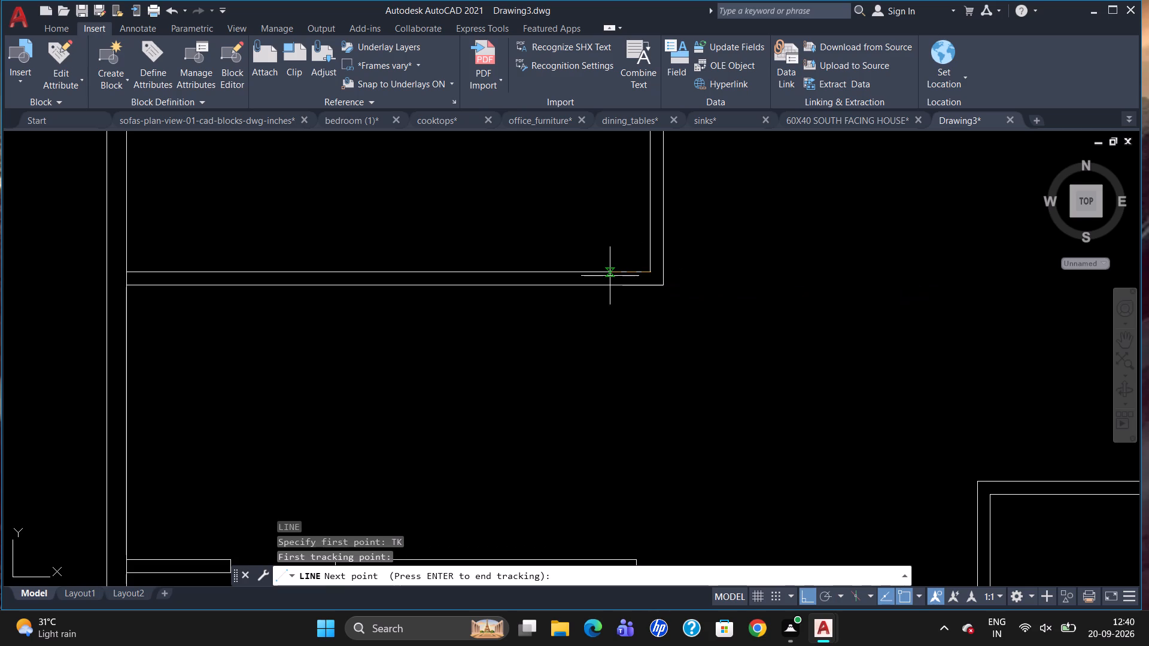
{"action": "type", "text": "9\""}
{"action": "key", "text": "Return"}
{"action": "key", "text": "Return"}
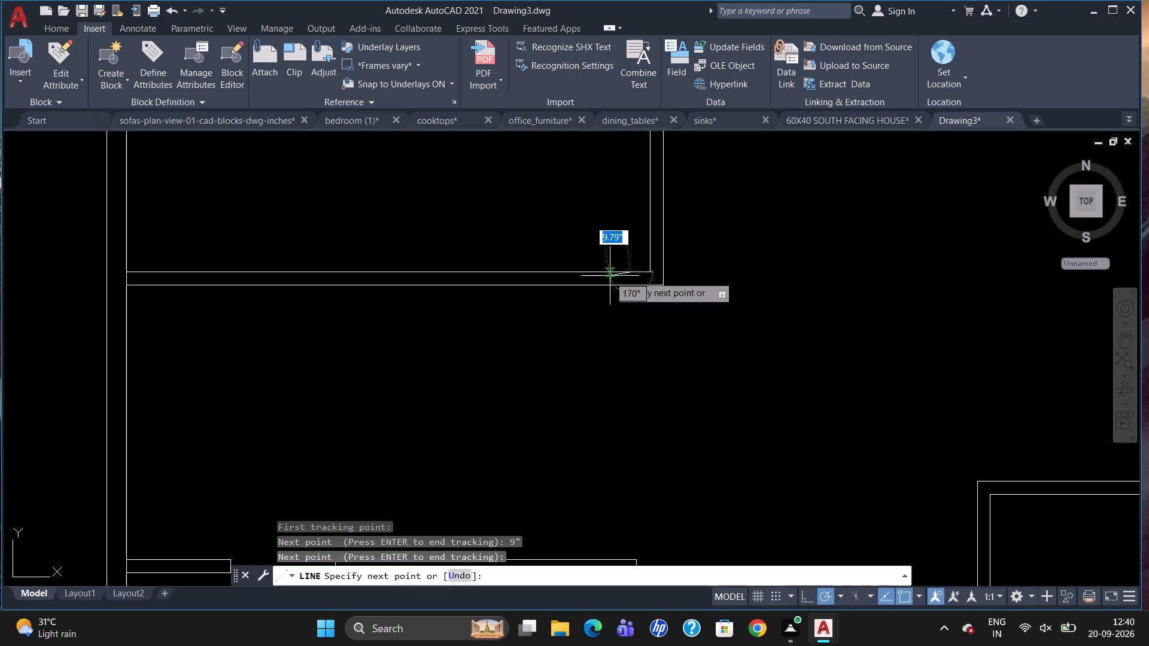
{"action": "scroll", "coordinate": [628, 285], "scroll_direction": "up", "scroll_amount": 2}
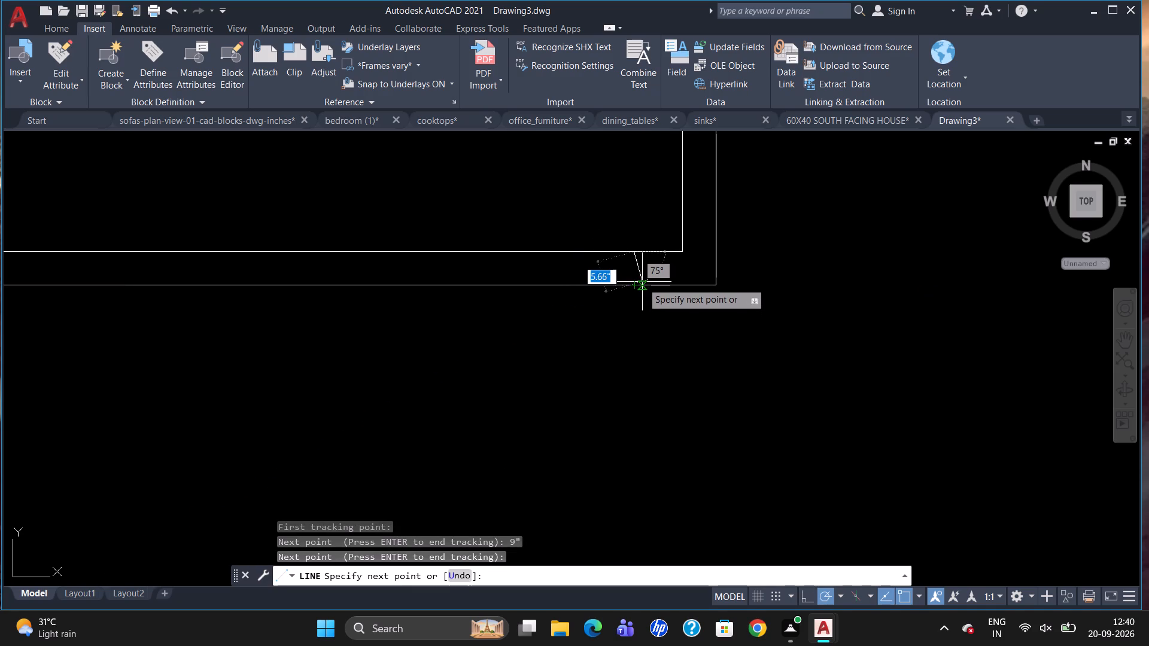
{"action": "left_click", "coordinate": [636, 279]}
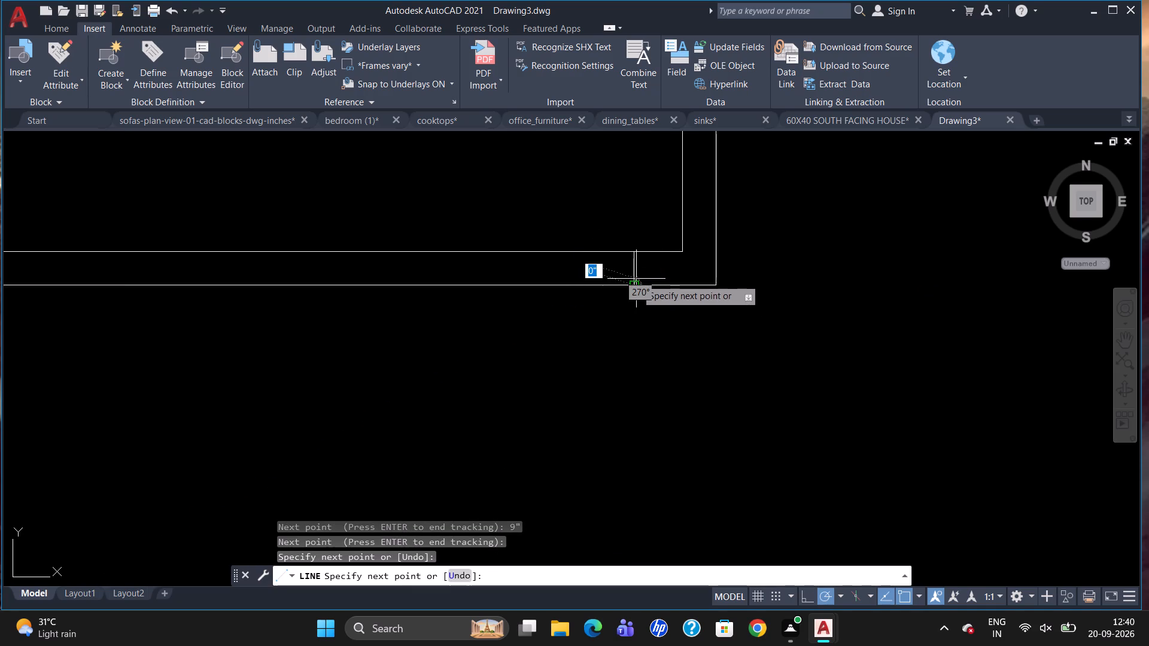
{"action": "key", "text": "Escape"}
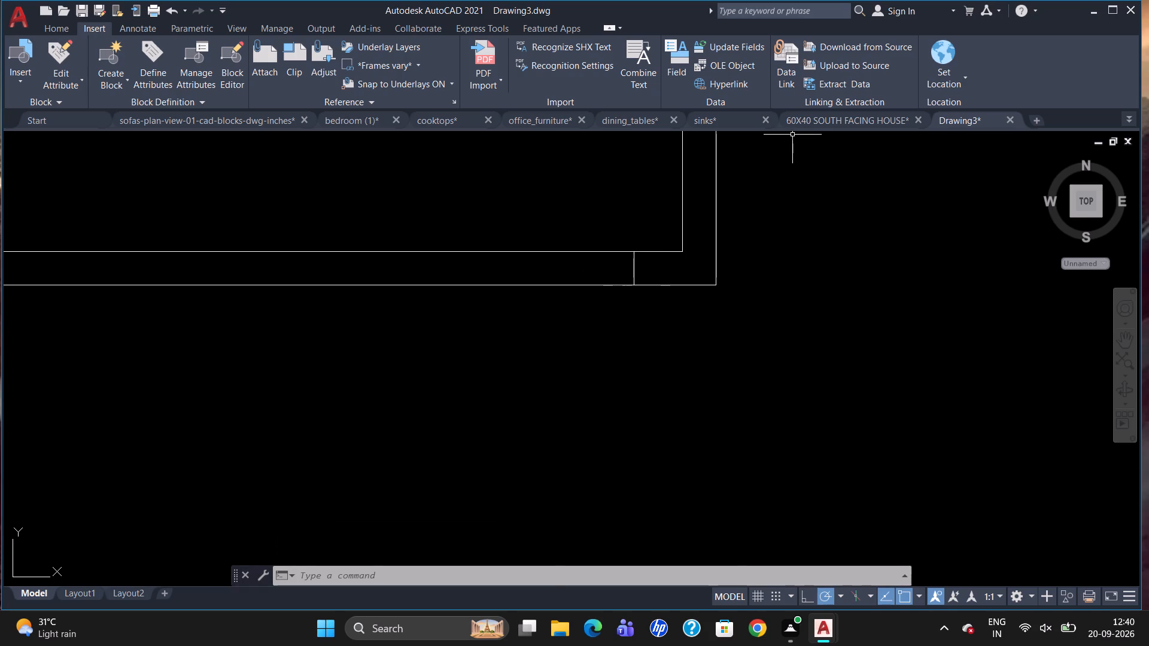
Offset the new jamb line in the upper-left room's bottom partition 3' to the left.
{"action": "scroll", "coordinate": [794, 139], "scroll_direction": "down", "scroll_amount": 2}
{"action": "scroll", "coordinate": [774, 303], "scroll_direction": "down", "scroll_amount": 1}
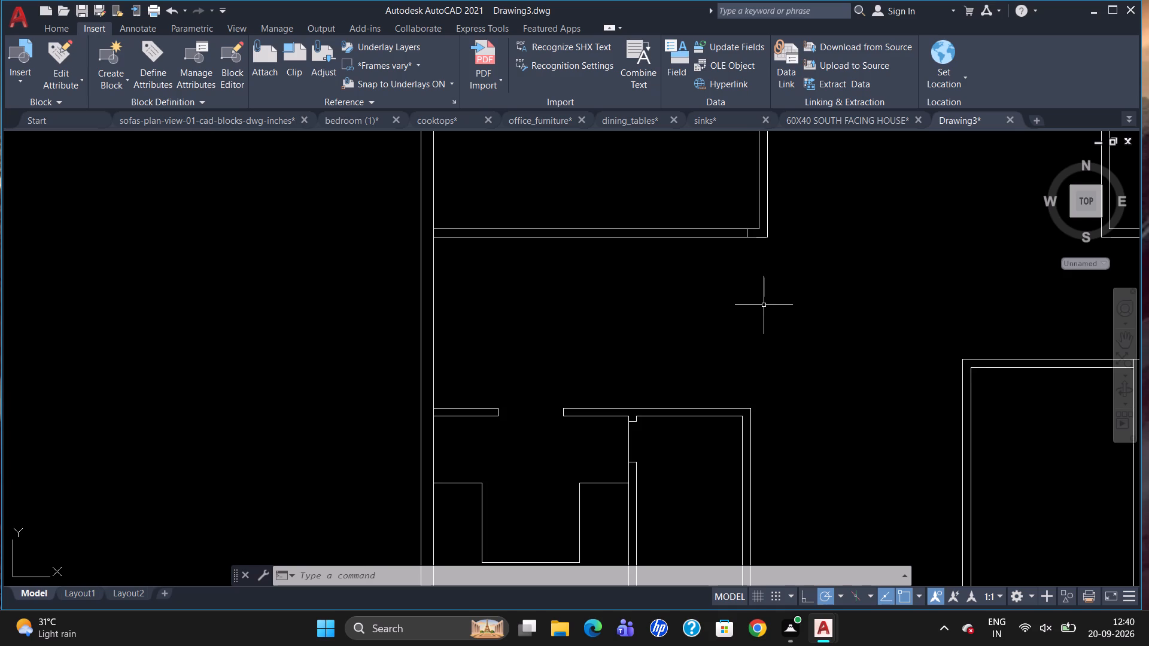
{"action": "scroll", "coordinate": [764, 305], "scroll_direction": "up", "scroll_amount": 1}
{"action": "key", "text": "o"}
{"action": "key", "text": "Return"}
{"action": "type", "text": "3'"}
{"action": "key", "text": "Return"}
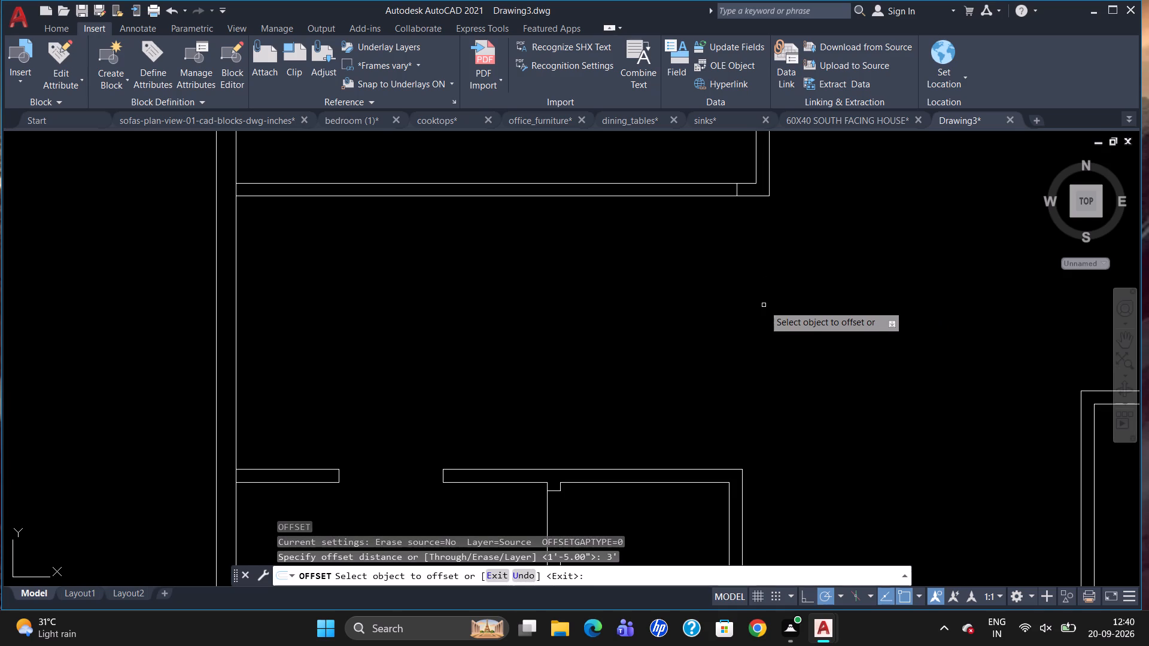
{"action": "left_click_drag", "start_coordinate": [737, 186], "coordinate": [715, 203]}
{"action": "left_click_drag", "start_coordinate": [627, 228], "coordinate": [629, 234]}
{"action": "scroll", "coordinate": [692, 272], "scroll_direction": "down", "scroll_amount": 1}
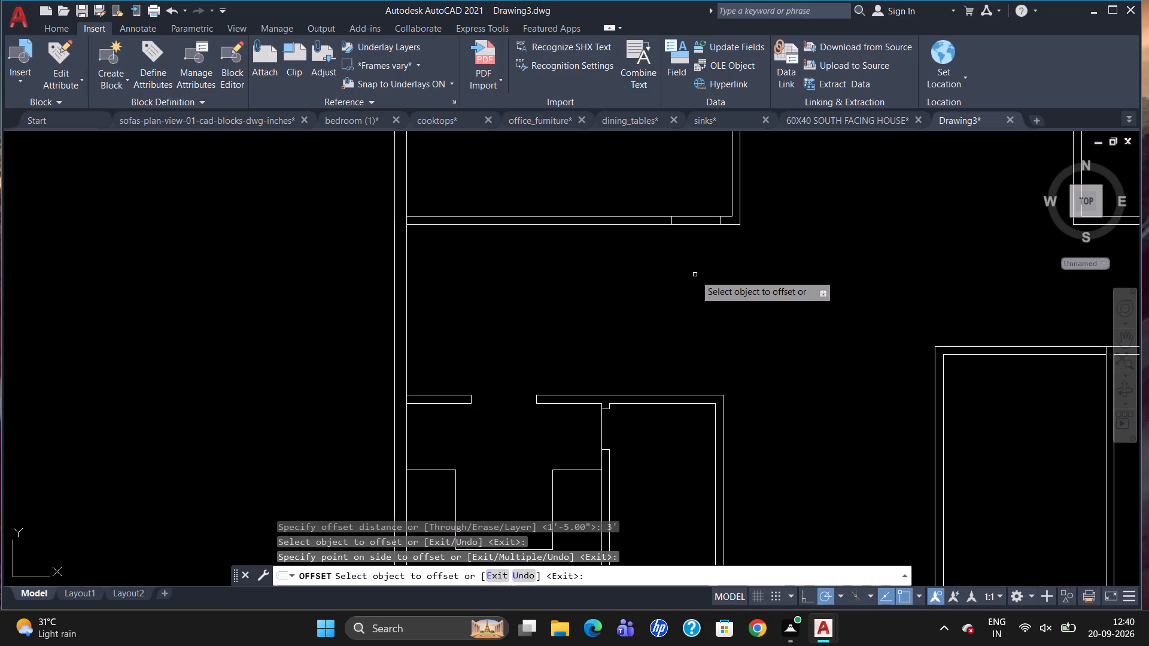
{"action": "key", "text": "Escape"}
Trim the inner line of the upper-left room's bottom partition between the two door jamb lines.
{"action": "type", "text": "TR"}
{"action": "key", "text": "Return"}
{"action": "key", "text": "Return"}
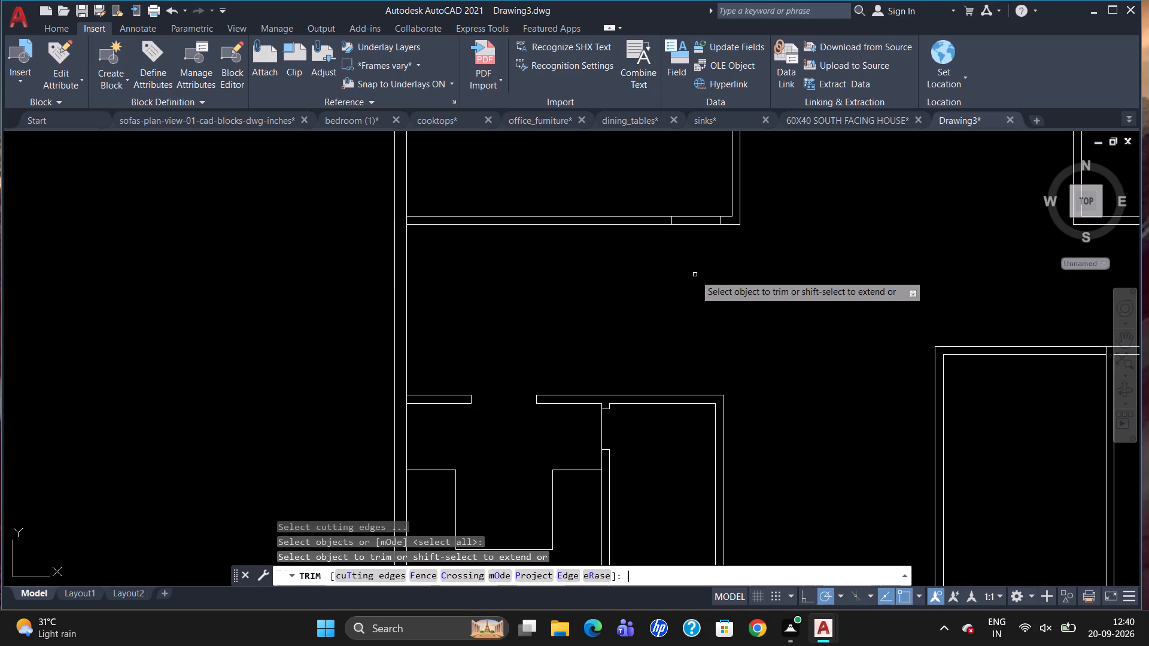
{"action": "left_click", "coordinate": [699, 219]}
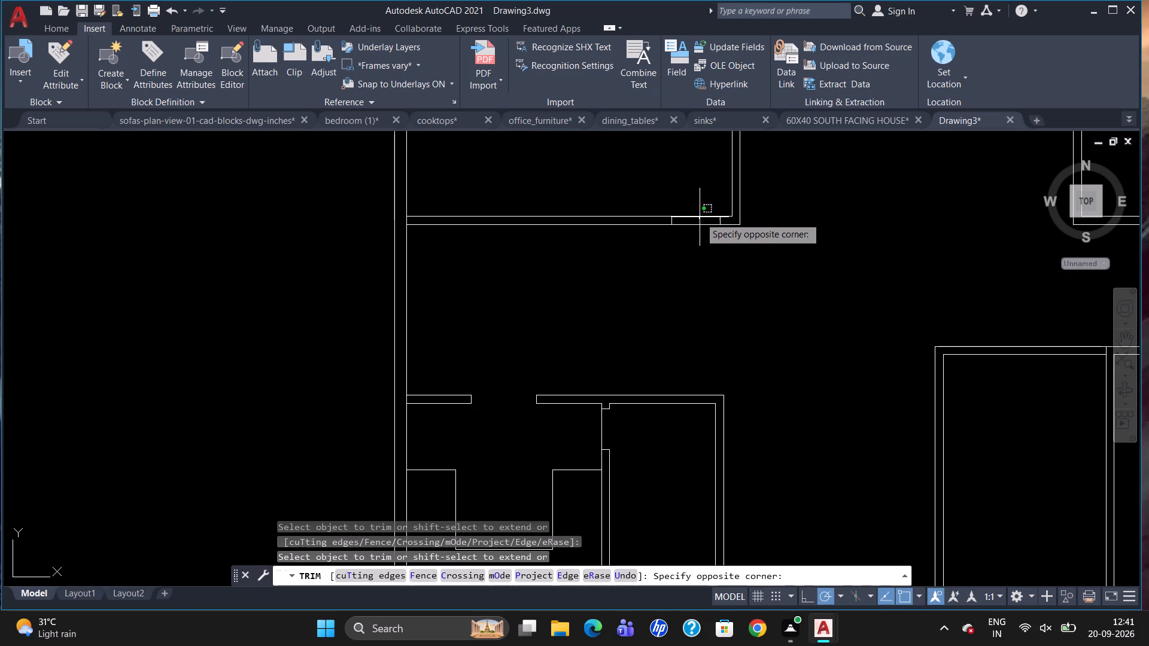
{"action": "left_click", "coordinate": [700, 217]}
{"action": "scroll", "coordinate": [695, 255], "scroll_direction": "down", "scroll_amount": 2}
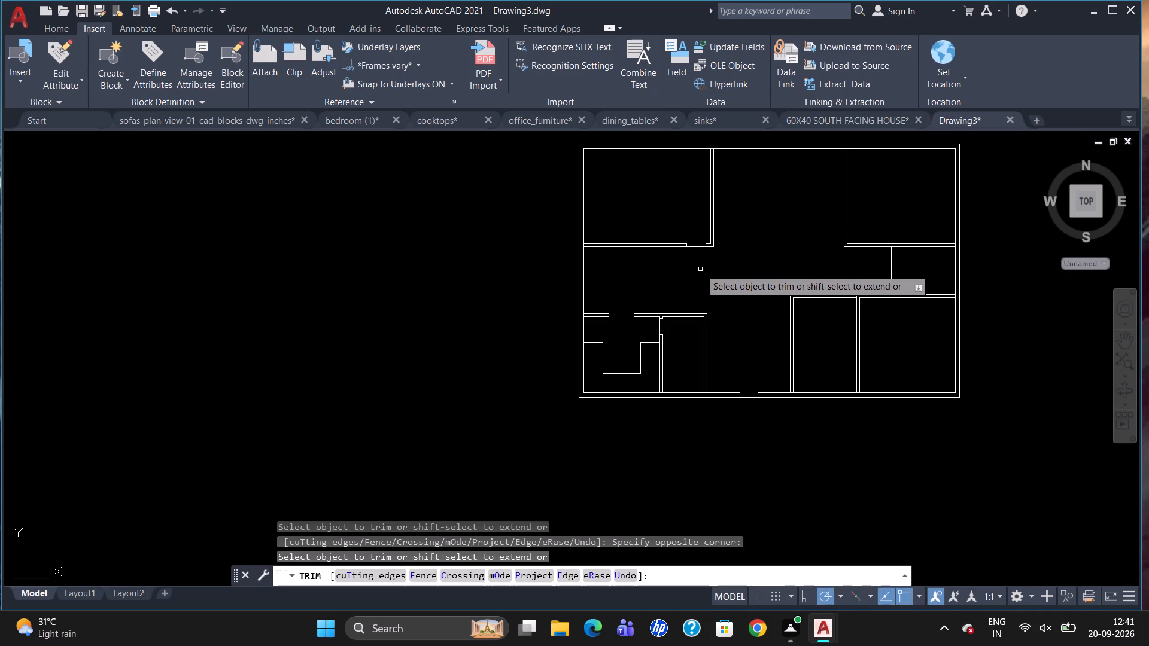
{"action": "key", "text": "Escape"}
Draw a vertical jamb line across the lower-right room's top partition, 4" to the right of its inner upper-left corner.
{"action": "scroll", "coordinate": [701, 284], "scroll_direction": "down", "scroll_amount": 1}
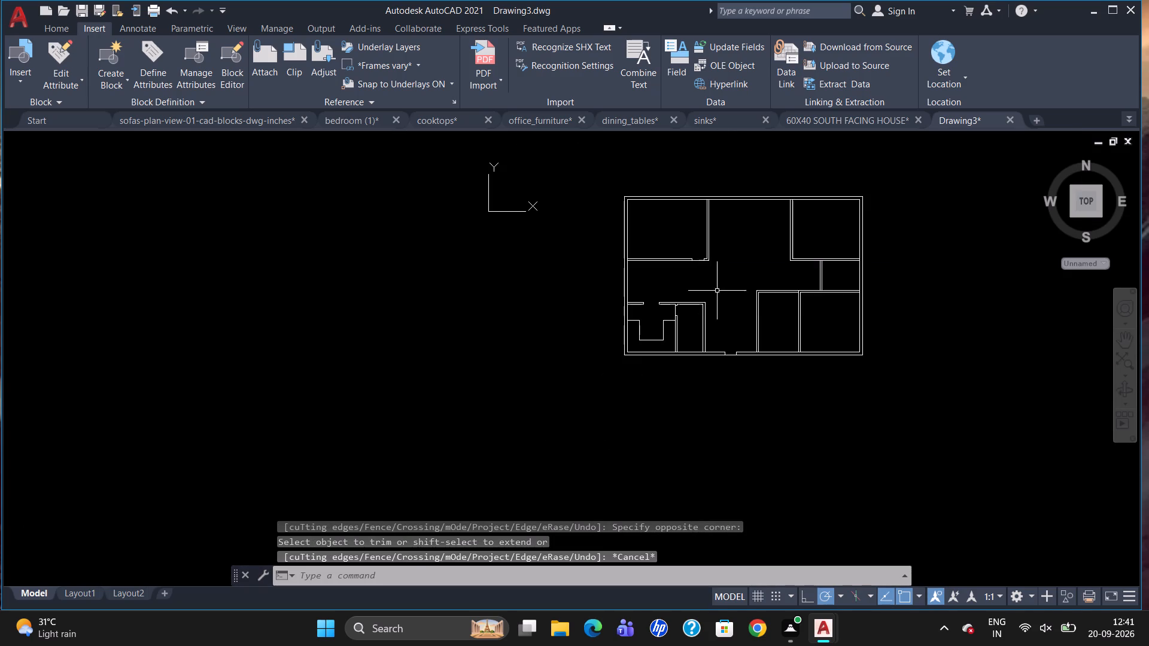
{"action": "scroll", "coordinate": [840, 205], "scroll_direction": "up", "scroll_amount": 1}
{"action": "scroll", "coordinate": [783, 386], "scroll_direction": "up", "scroll_amount": 1}
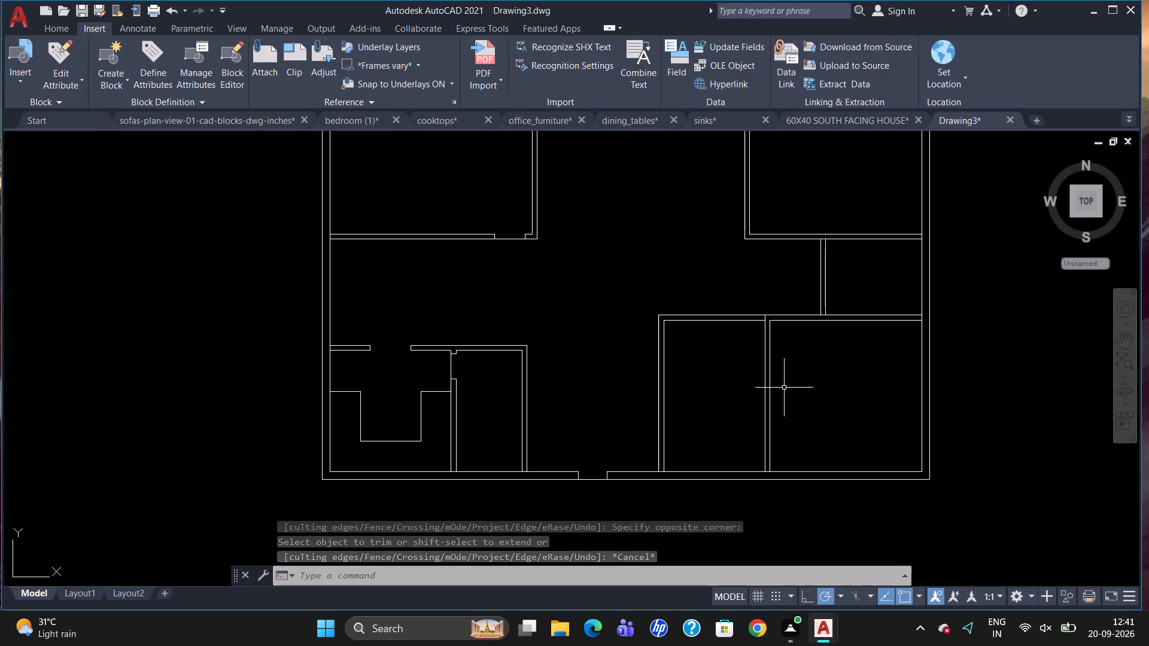
{"action": "scroll", "coordinate": [772, 383], "scroll_direction": "down", "scroll_amount": 1}
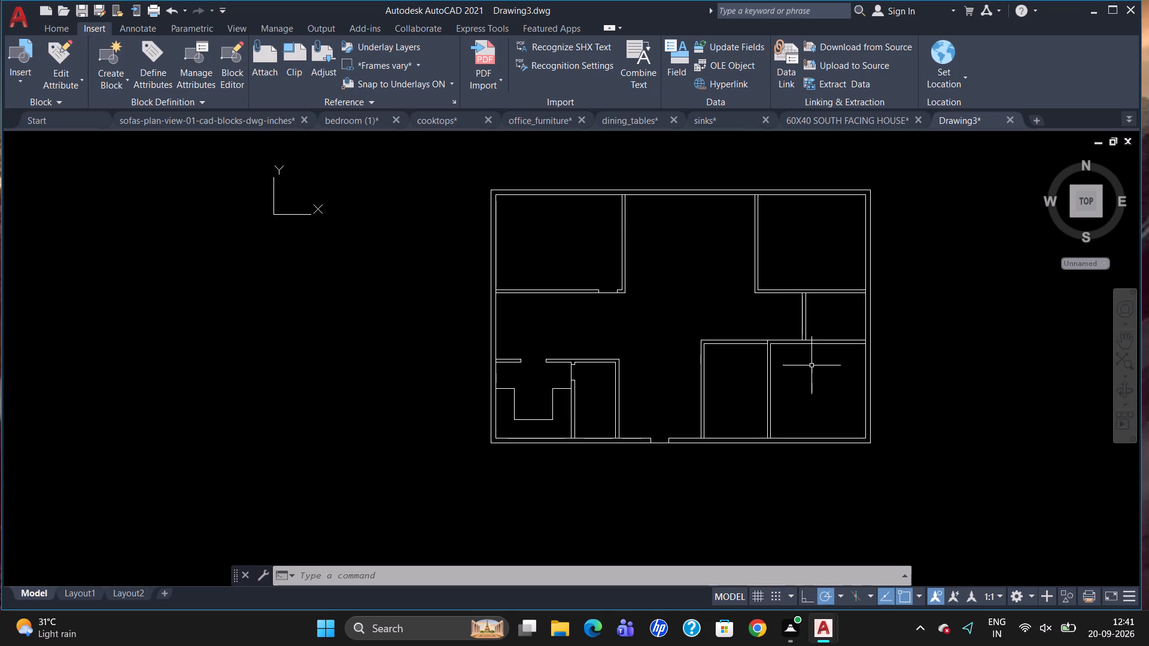
{"action": "scroll", "coordinate": [840, 373], "scroll_direction": "up", "scroll_amount": 1}
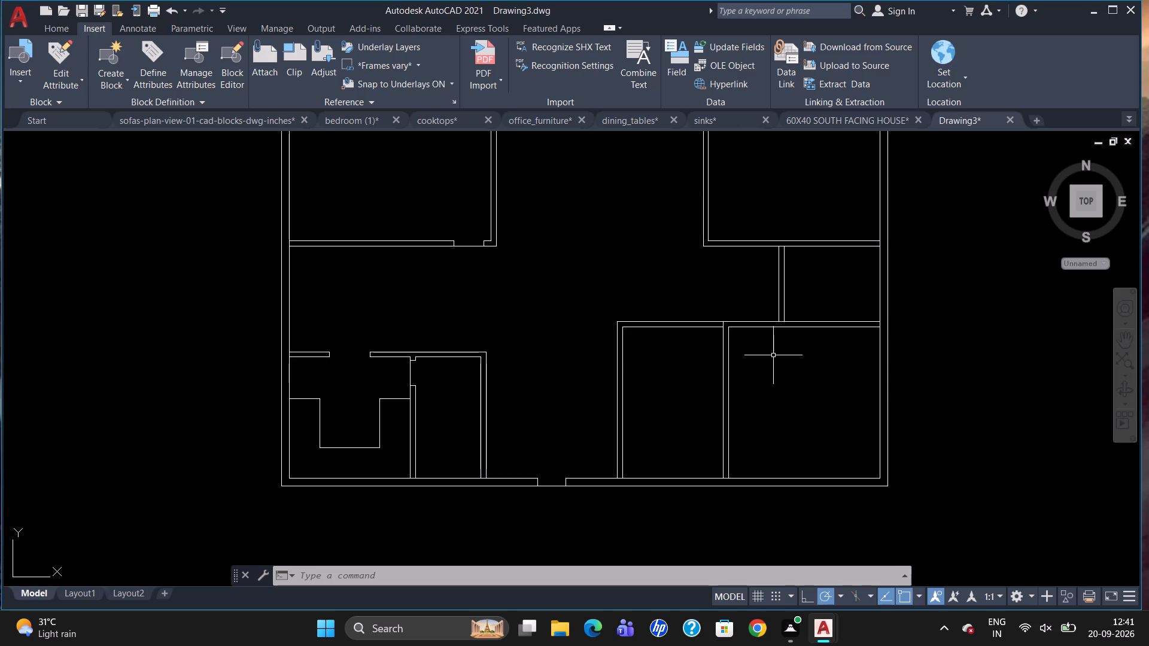
{"action": "scroll", "coordinate": [773, 356], "scroll_direction": "up", "scroll_amount": 2}
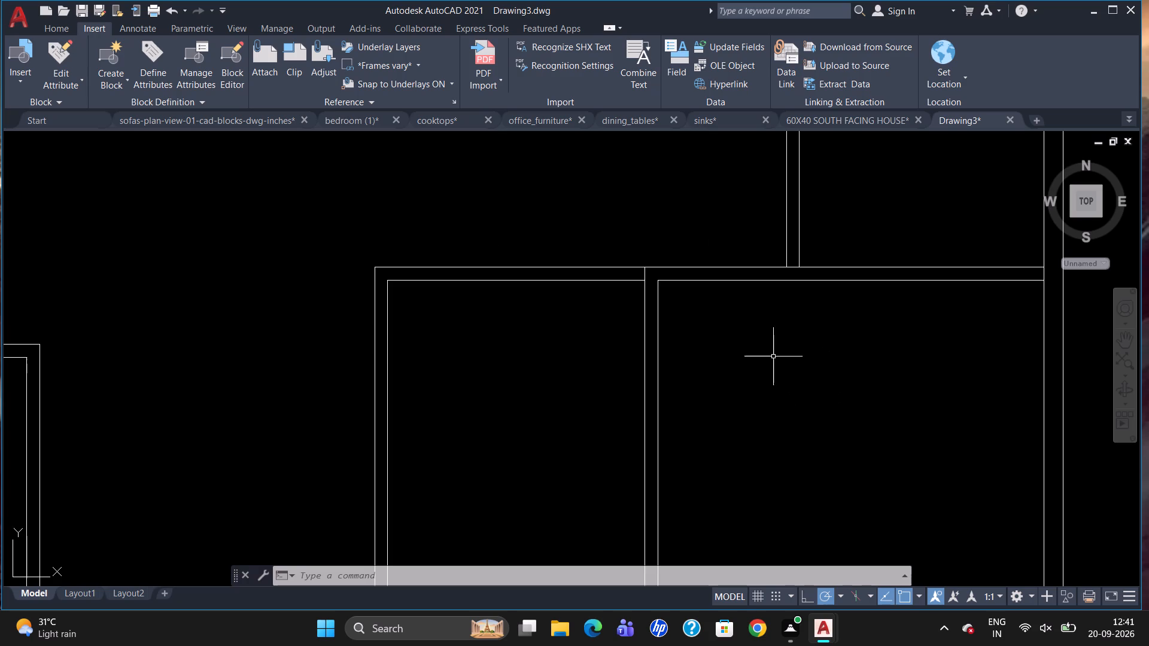
{"action": "key", "text": "l"}
{"action": "key", "text": "Return"}
{"action": "type", "text": "TK"}
{"action": "key", "text": "Return"}
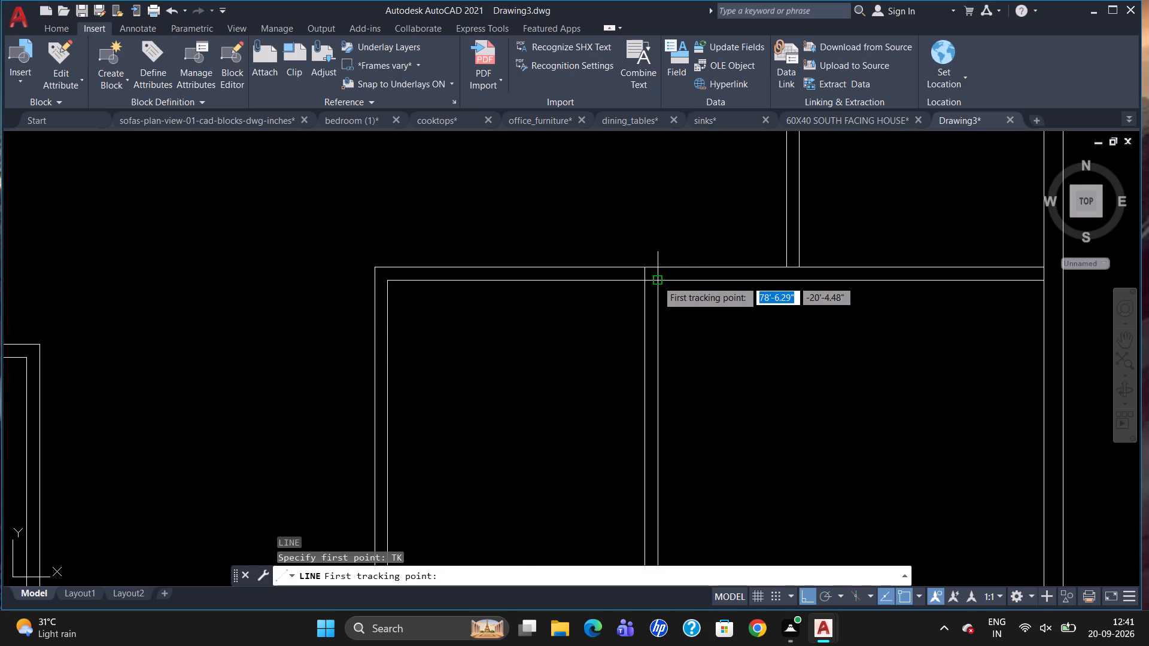
{"action": "left_click_drag", "start_coordinate": [658, 279], "coordinate": [681, 287]}
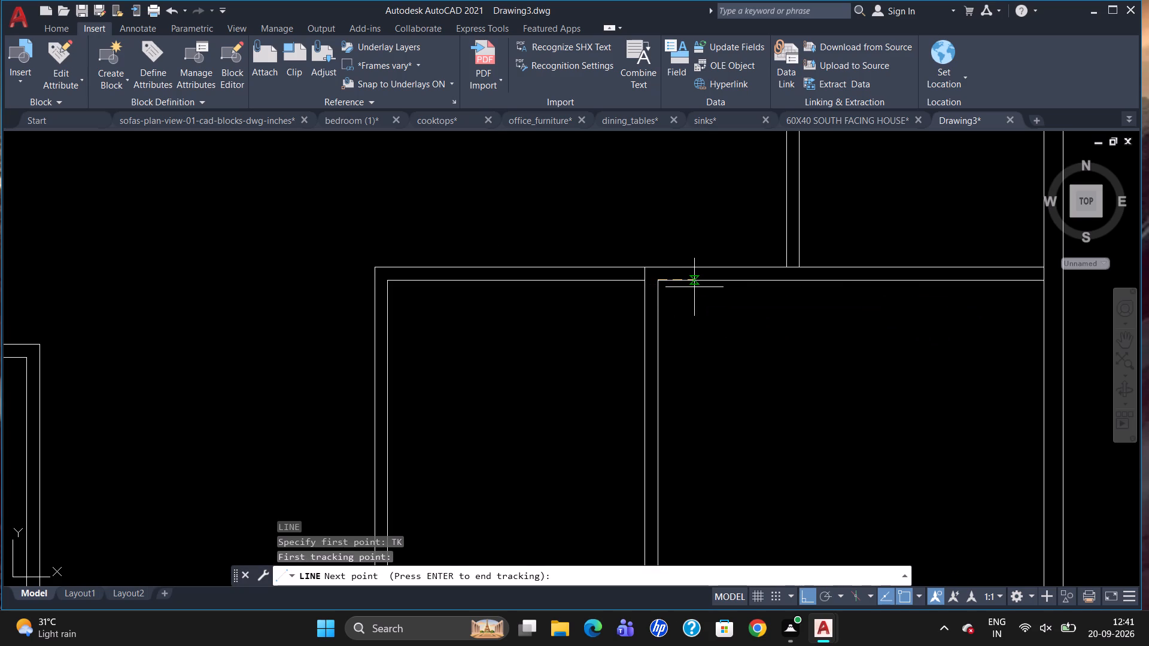
{"action": "key", "text": "4"}
{"action": "key", "text": "Return"}
{"action": "key", "text": "Return"}
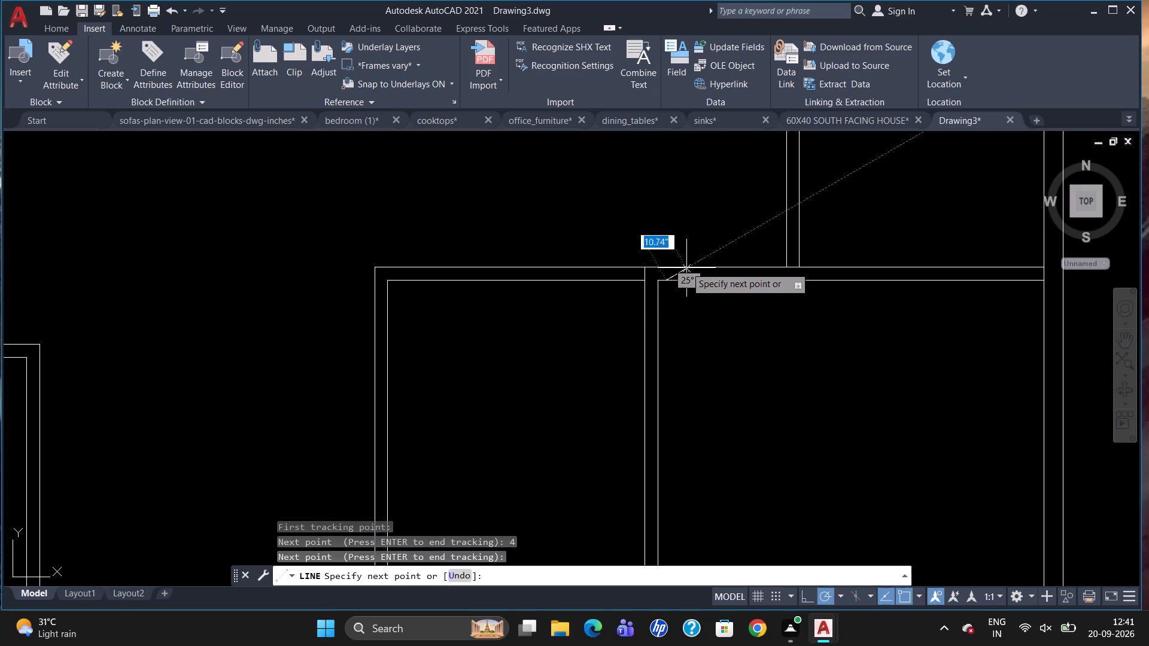
{"action": "scroll", "coordinate": [667, 265], "scroll_direction": "up", "scroll_amount": 1}
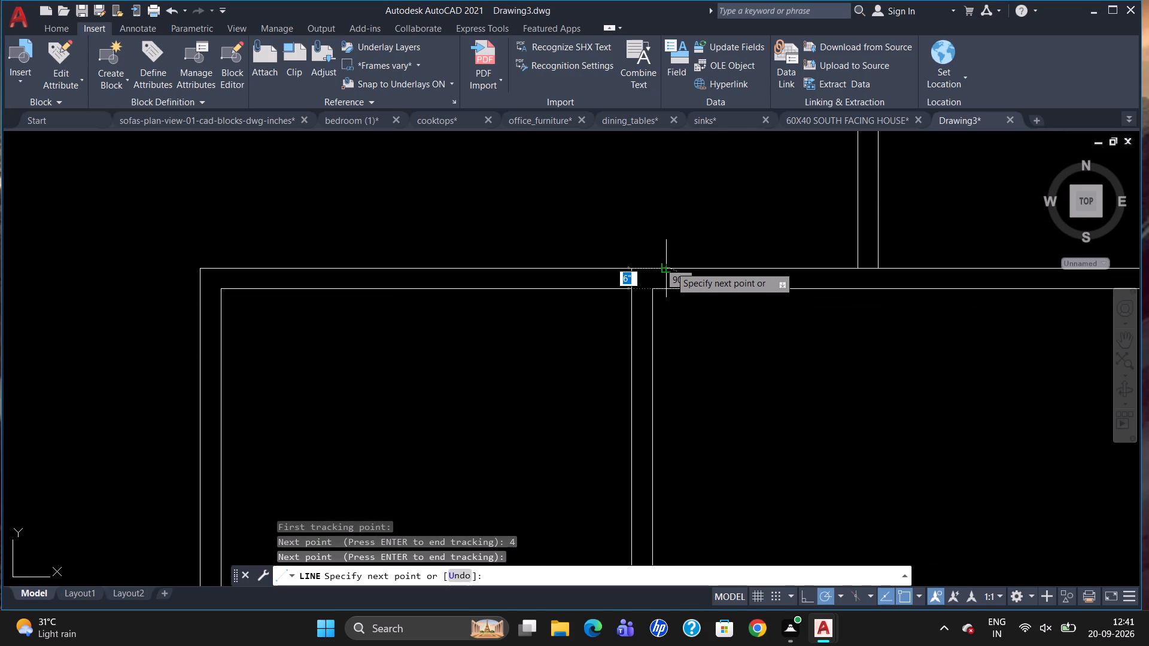
{"action": "left_click", "coordinate": [671, 266]}
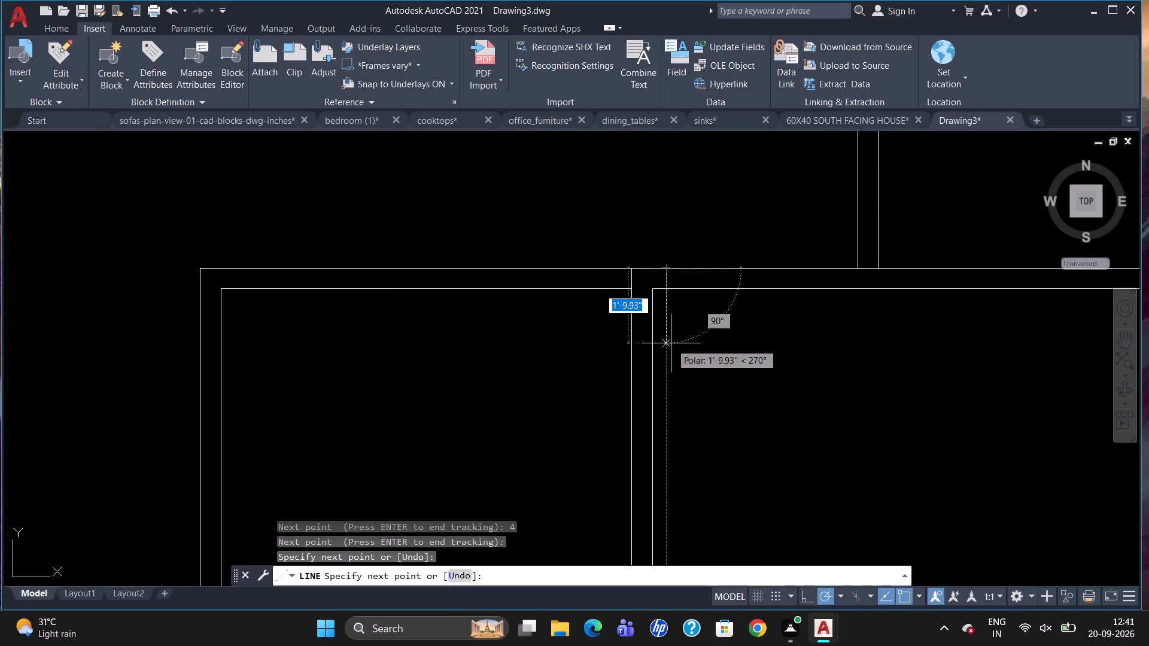
{"action": "key", "text": "Escape"}
Offset the new jamb line in the lower-right room's top partition 3' to the right.
{"action": "key", "text": "o"}
{"action": "key", "text": "Return"}
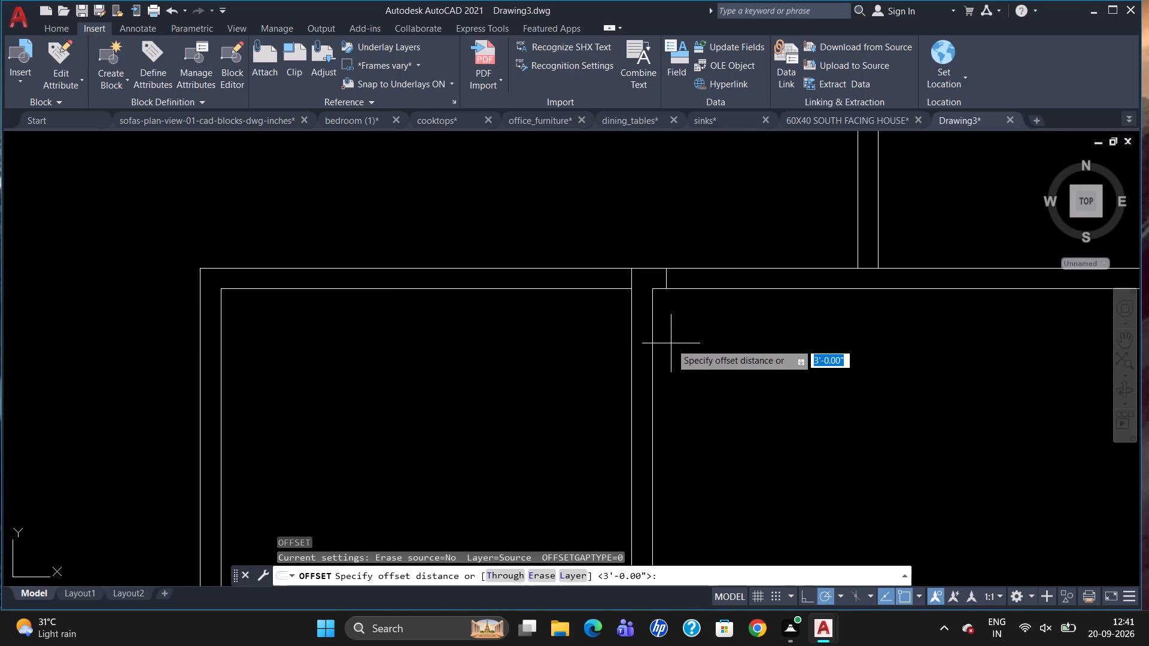
{"action": "type", "text": "3'"}
{"action": "key", "text": "Return"}
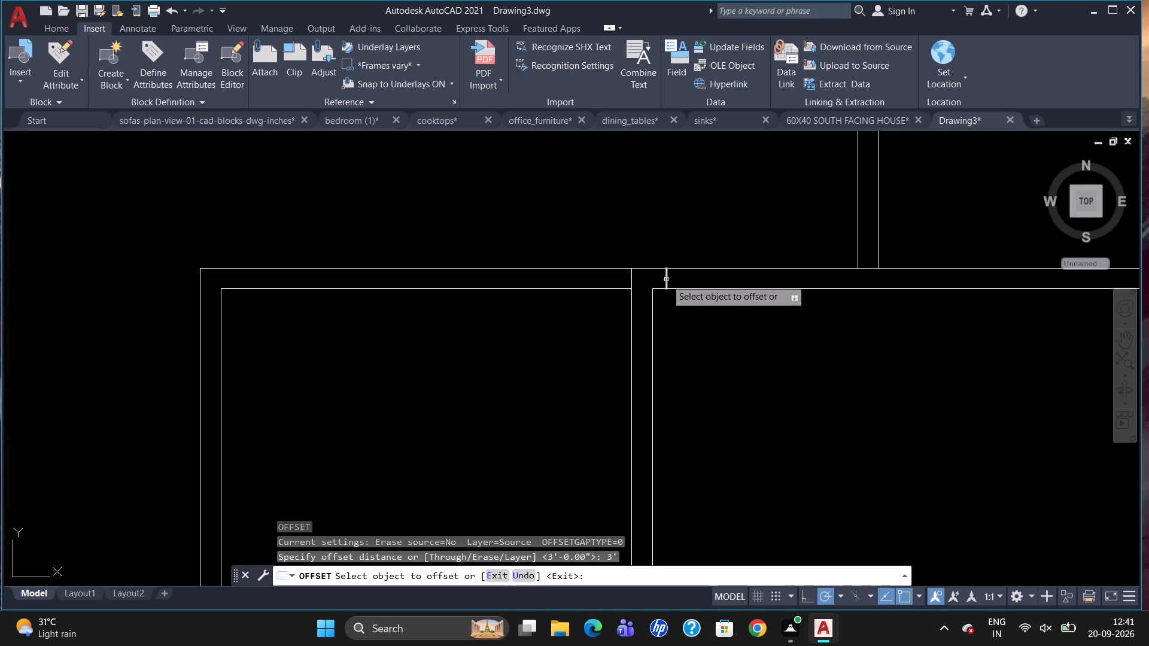
{"action": "left_click_drag", "start_coordinate": [667, 276], "coordinate": [725, 292]}
{"action": "left_click_drag", "start_coordinate": [867, 298], "coordinate": [867, 307]}
{"action": "scroll", "coordinate": [841, 306], "scroll_direction": "down", "scroll_amount": 2}
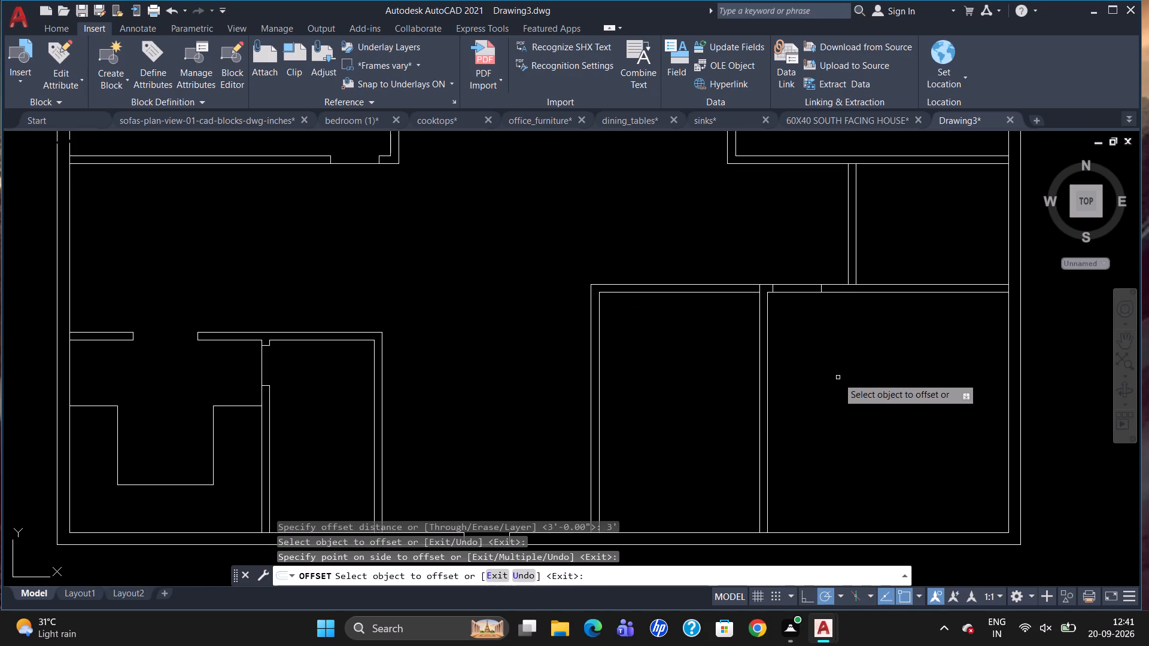
{"action": "key", "text": "Escape"}
Trim the inner line of the lower-right room's top partition between the two door jamb lines.
{"action": "type", "text": "TR"}
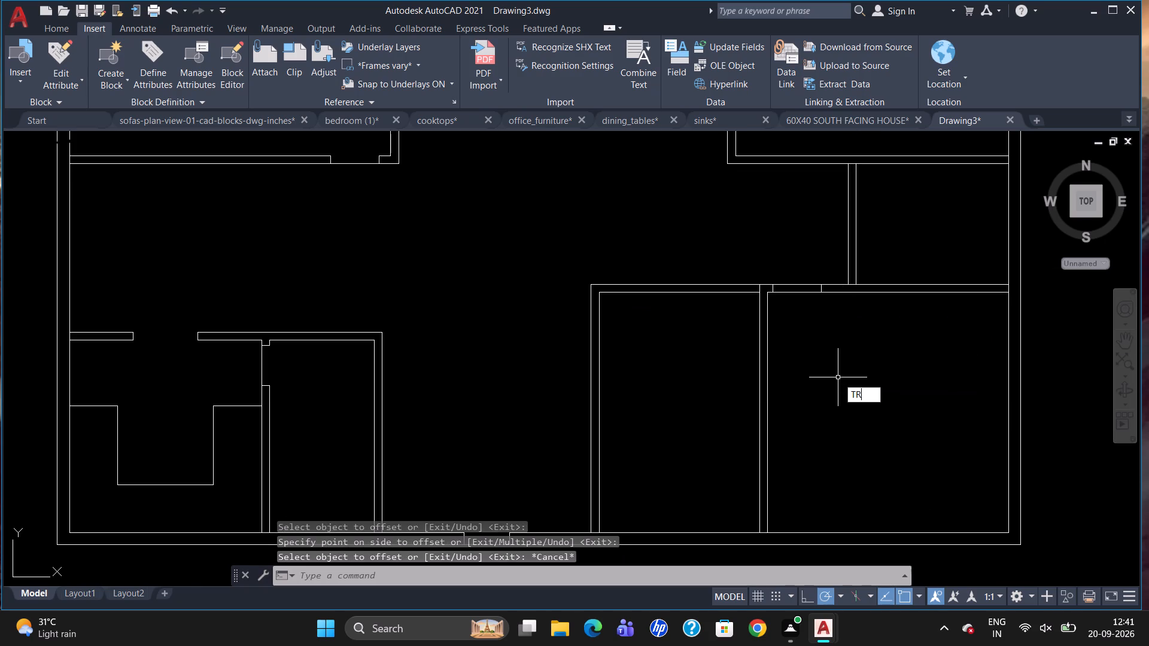
{"action": "key", "text": "Return"}
{"action": "key", "text": "Return"}
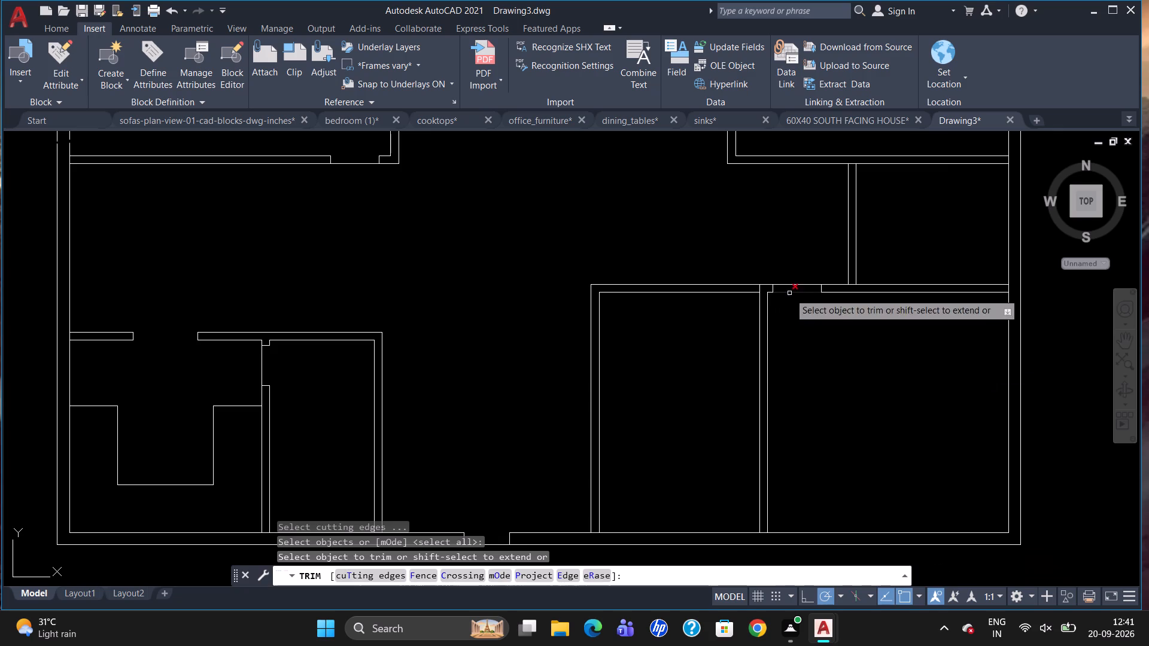
{"action": "left_click_drag", "start_coordinate": [791, 290], "coordinate": [797, 308]}
{"action": "left_click", "coordinate": [810, 321]}
{"action": "scroll", "coordinate": [809, 322], "scroll_direction": "down", "scroll_amount": 2}
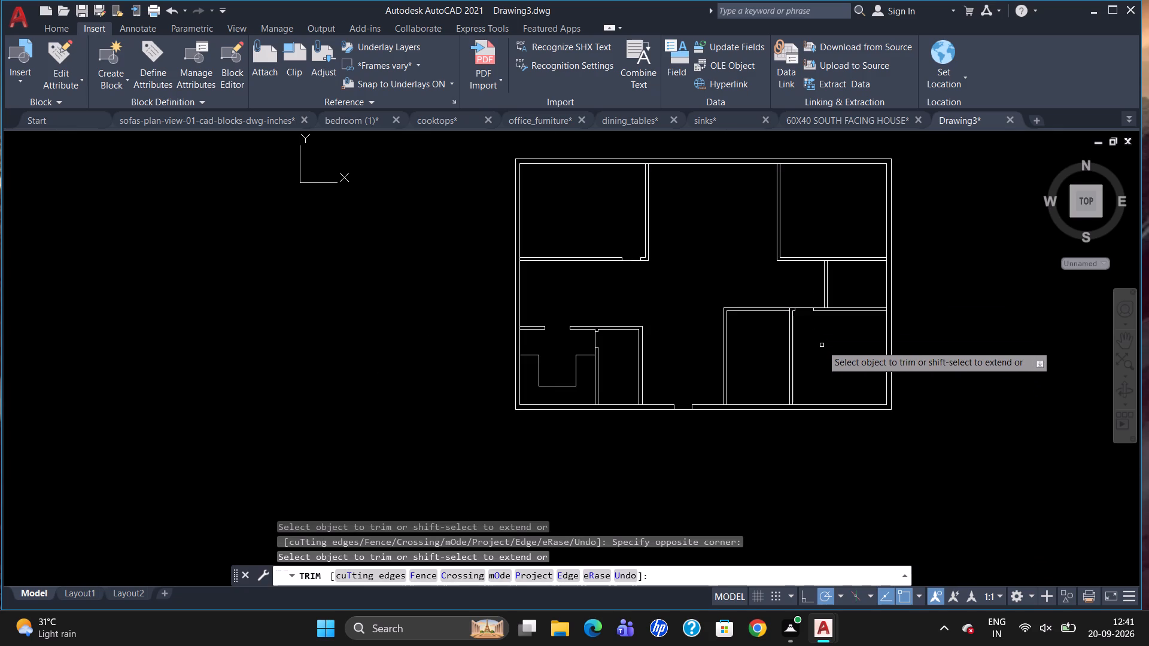
{"action": "key", "text": "Escape"}
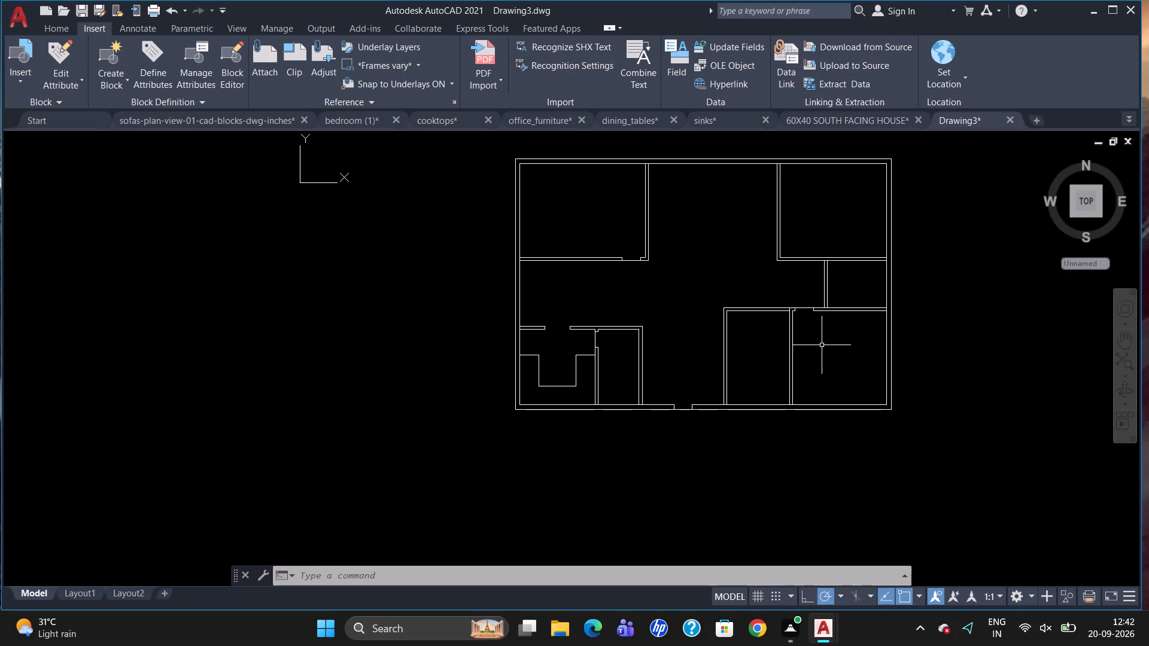
Draw a vertical jamb line across the lower-middle room's top partition, 4" to the right of its inner upper-left corner.
{"action": "key", "text": "l"}
{"action": "key", "text": "Return"}
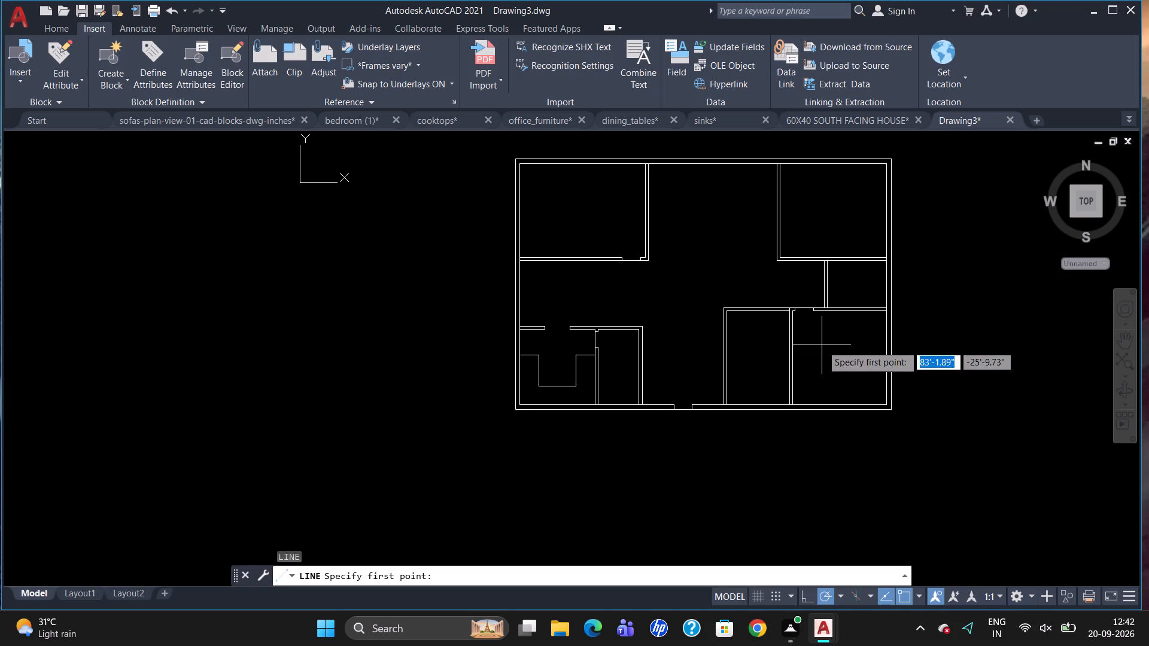
{"action": "type", "text": "TK"}
{"action": "key", "text": "Return"}
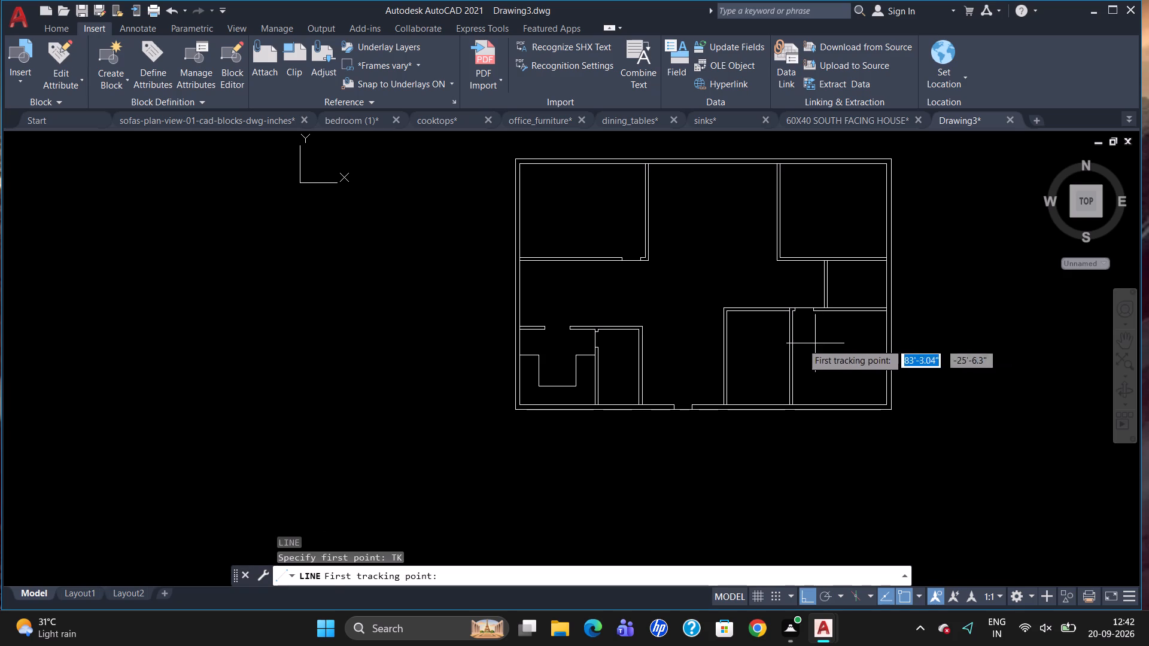
{"action": "scroll", "coordinate": [718, 311], "scroll_direction": "up", "scroll_amount": 2}
{"action": "left_click", "coordinate": [738, 309]}
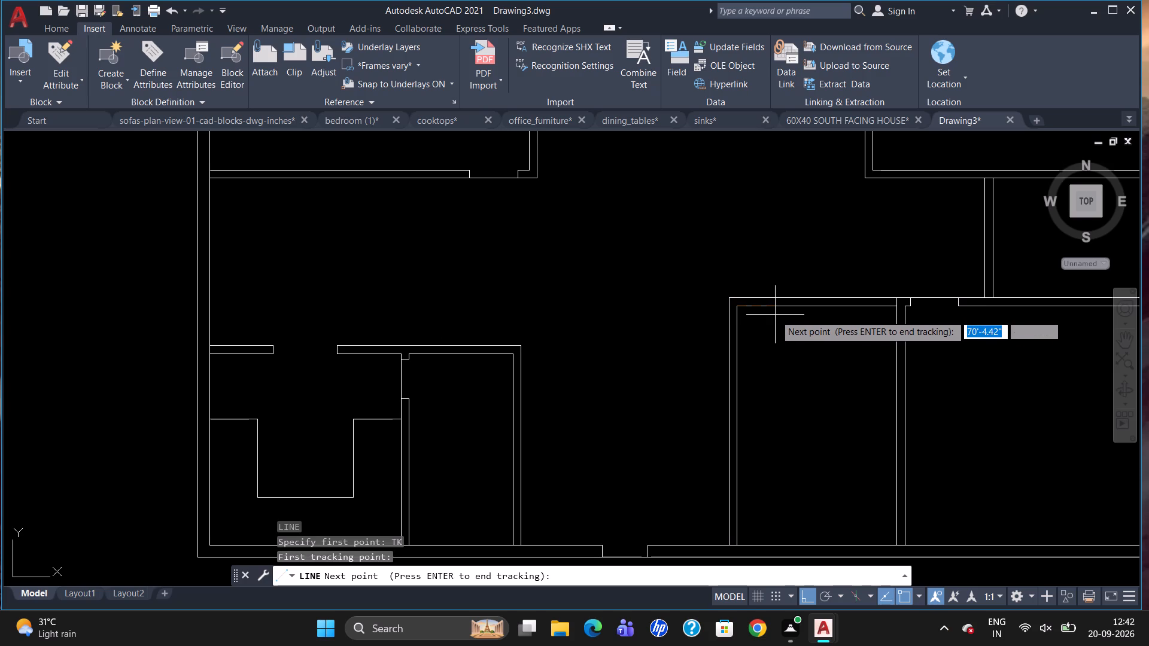
{"action": "key", "text": "4"}
{"action": "key", "text": "Return"}
{"action": "key", "text": "Return"}
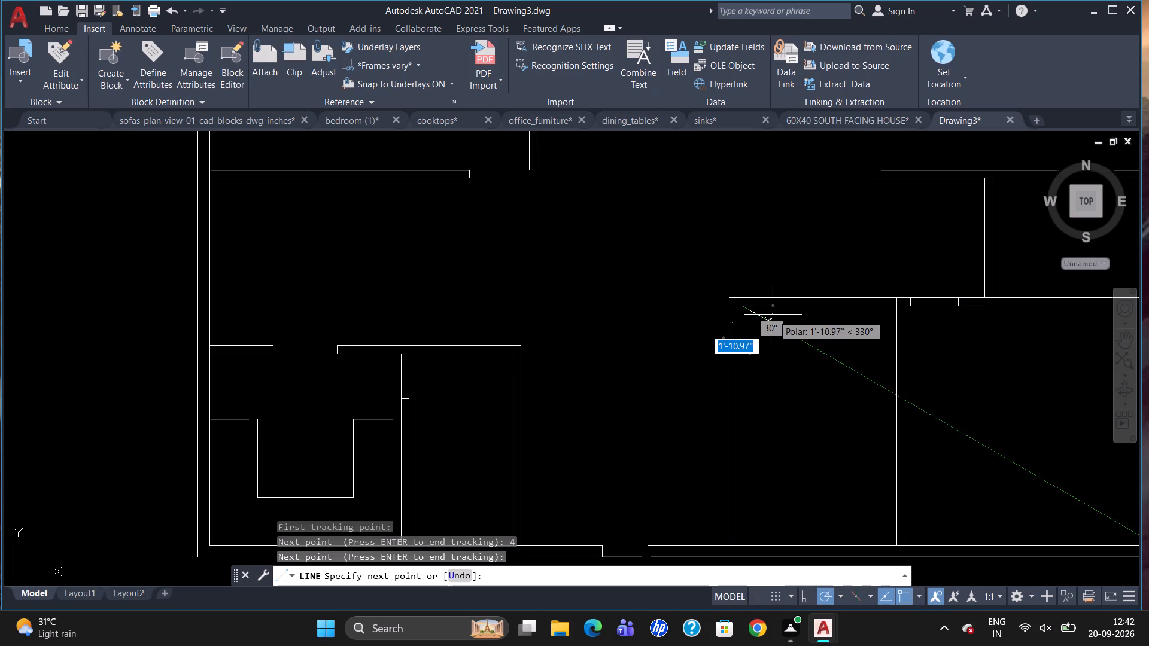
{"action": "scroll", "coordinate": [752, 290], "scroll_direction": "up", "scroll_amount": 2}
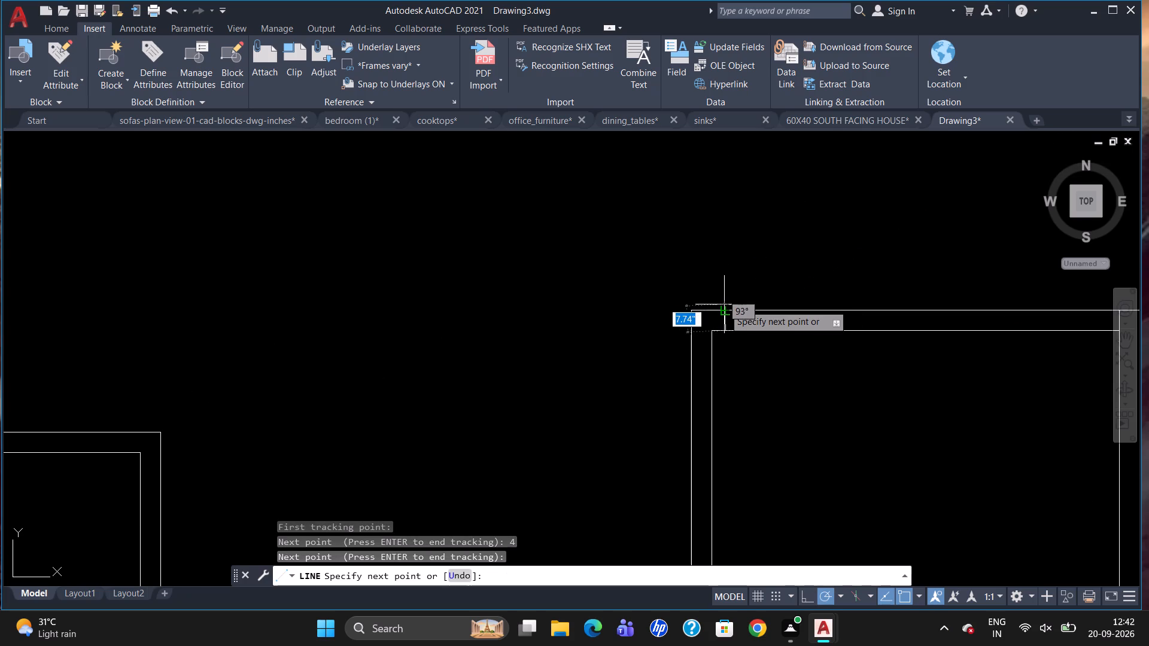
{"action": "scroll", "coordinate": [726, 304], "scroll_direction": "up", "scroll_amount": 2}
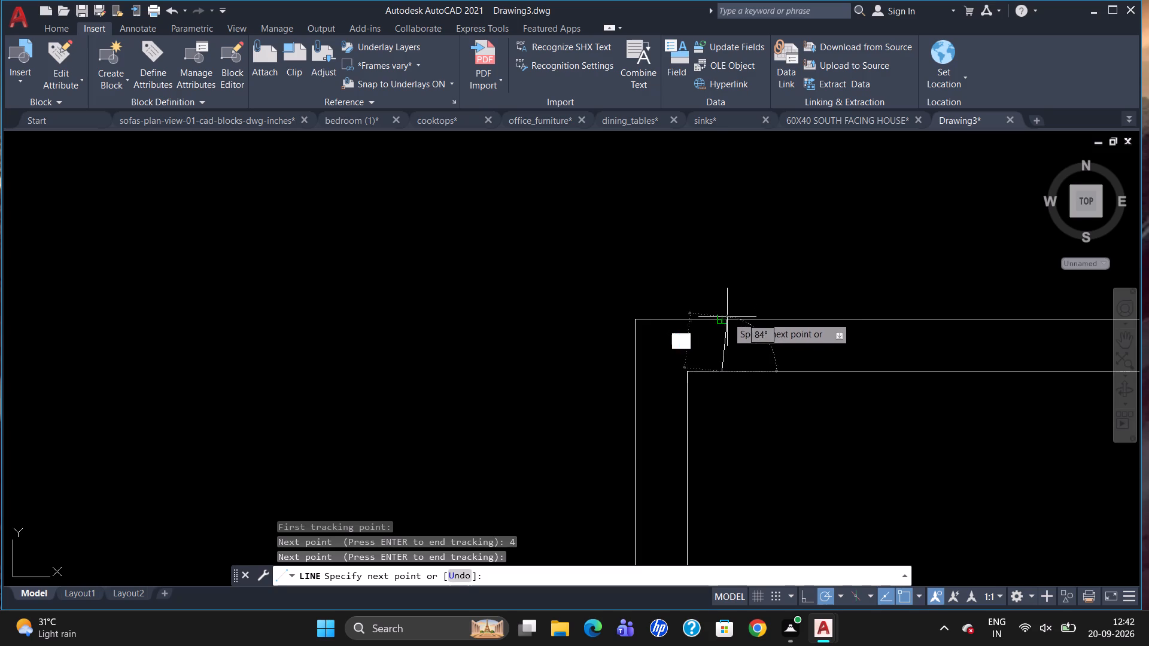
{"action": "left_click", "coordinate": [722, 315]}
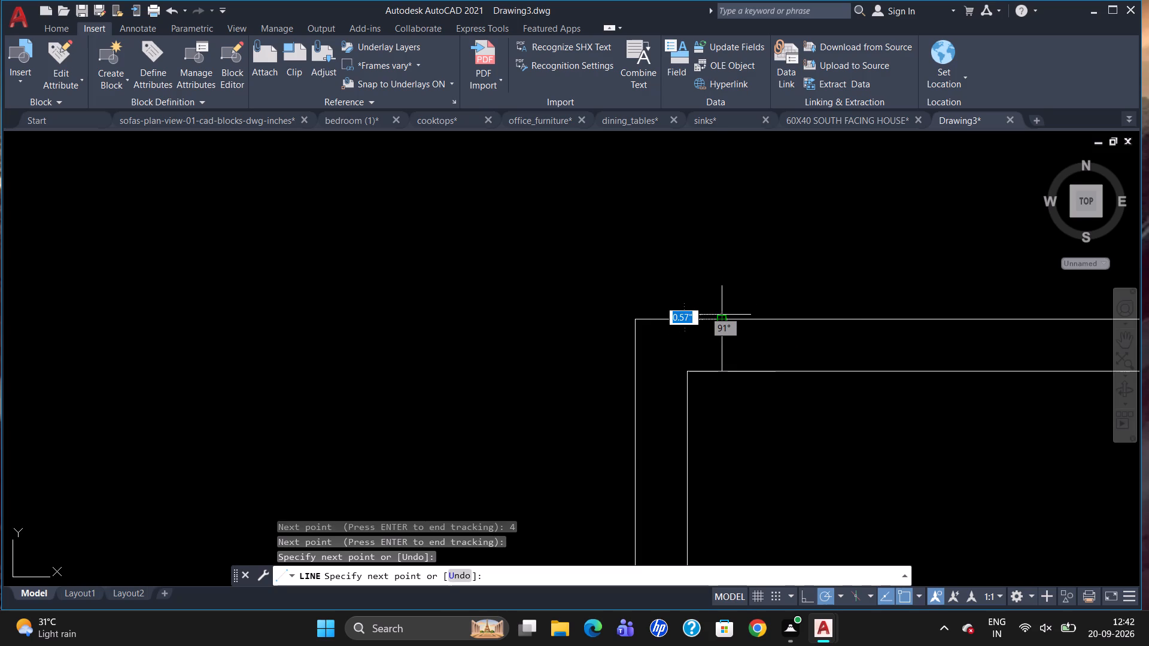
{"action": "key", "text": "Escape"}
Offset the new jamb line in the lower-middle room's top partition 2'6" to the right.
{"action": "key", "text": "o"}
{"action": "key", "text": "Return"}
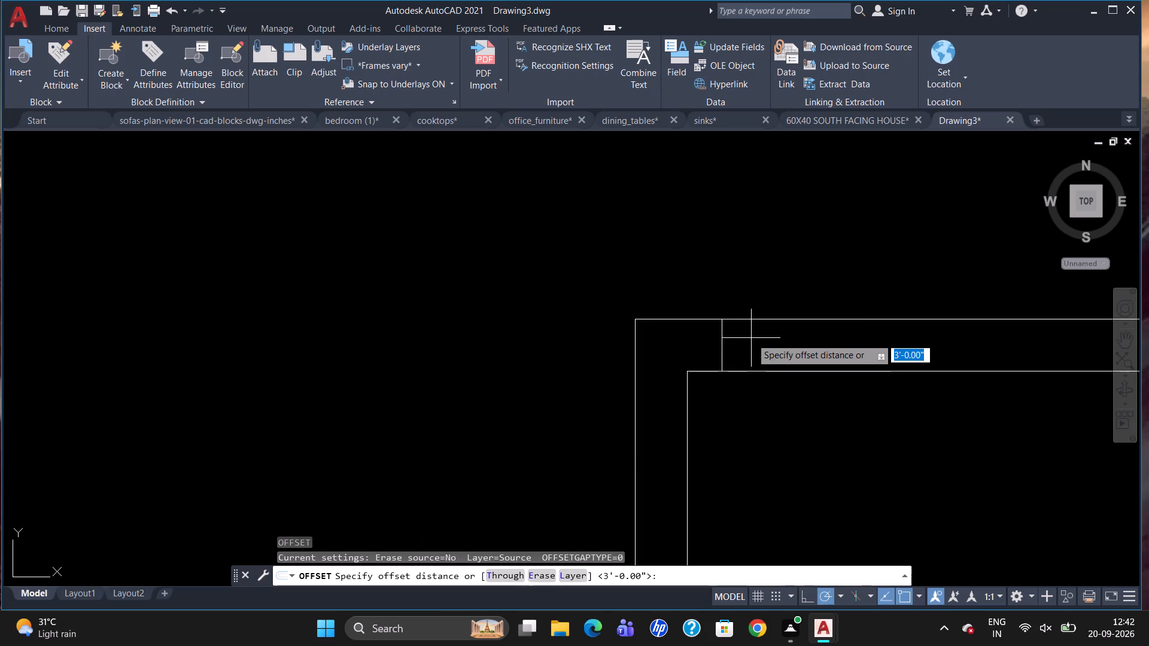
{"action": "type", "text": "2'6"}
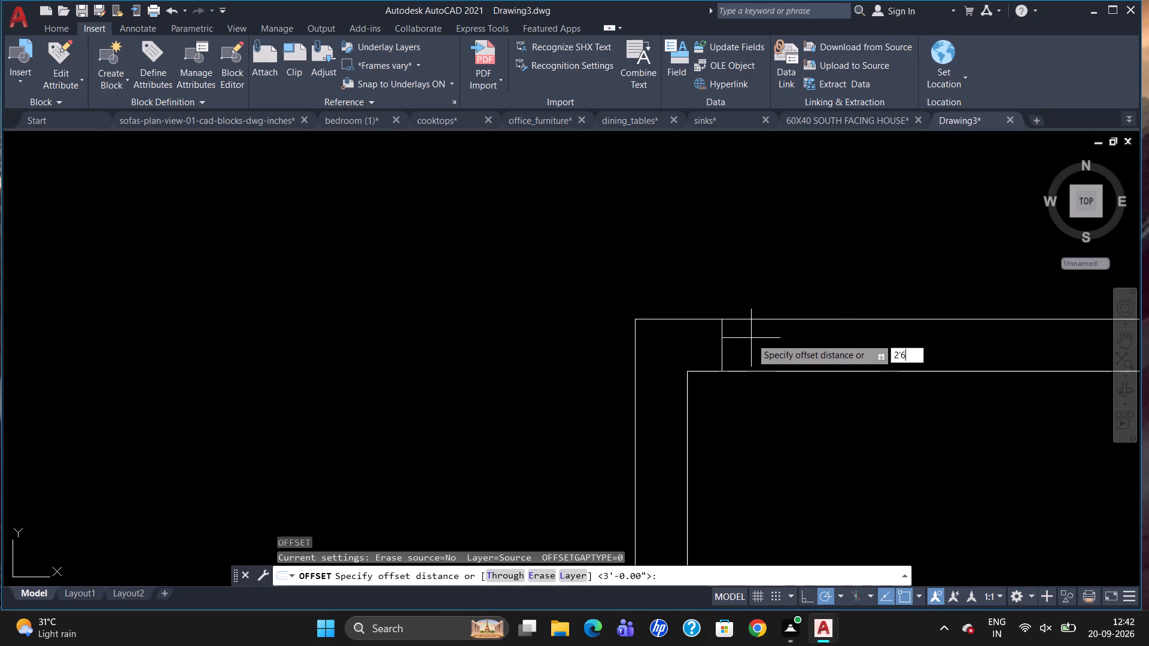
{"action": "key", "text": "shift+quotedbl"}
{"action": "key", "text": "Return"}
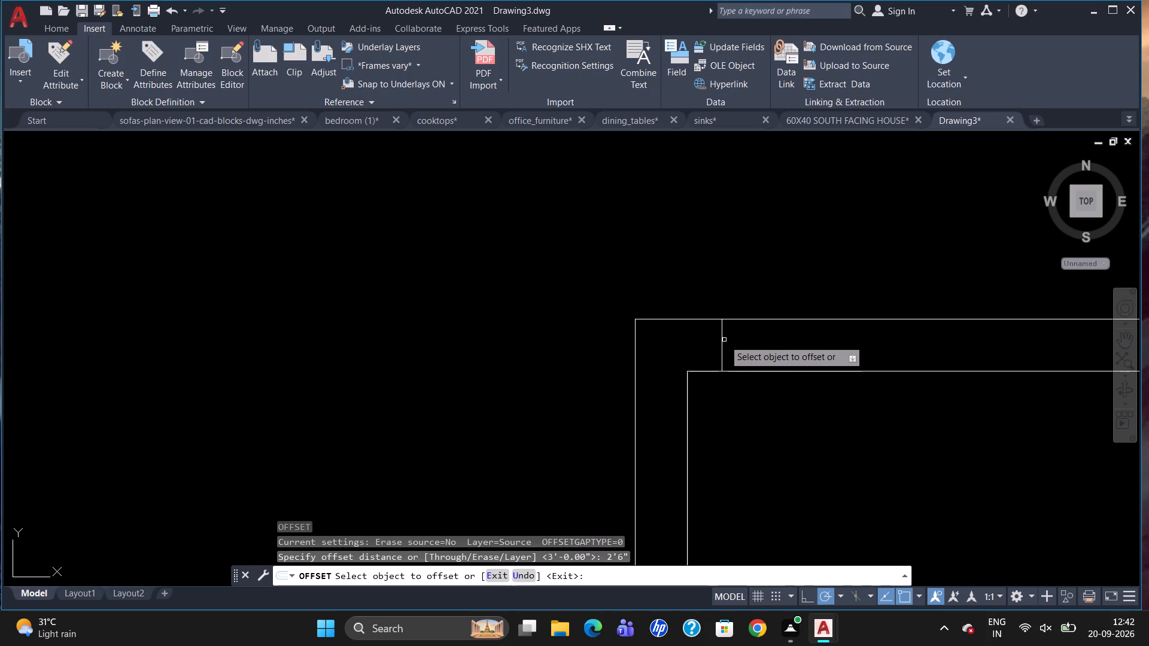
{"action": "left_click_drag", "start_coordinate": [722, 343], "coordinate": [762, 352]}
{"action": "left_click", "coordinate": [840, 348]}
{"action": "scroll", "coordinate": [804, 284], "scroll_direction": "down", "scroll_amount": 3}
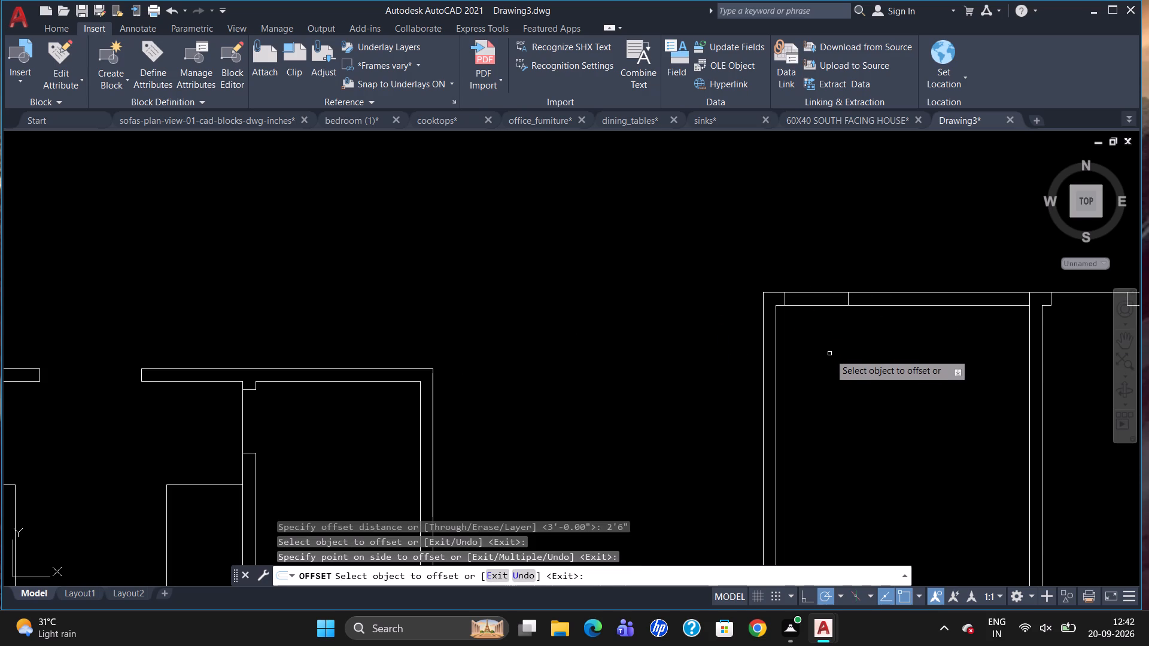
{"action": "key", "text": "Escape"}
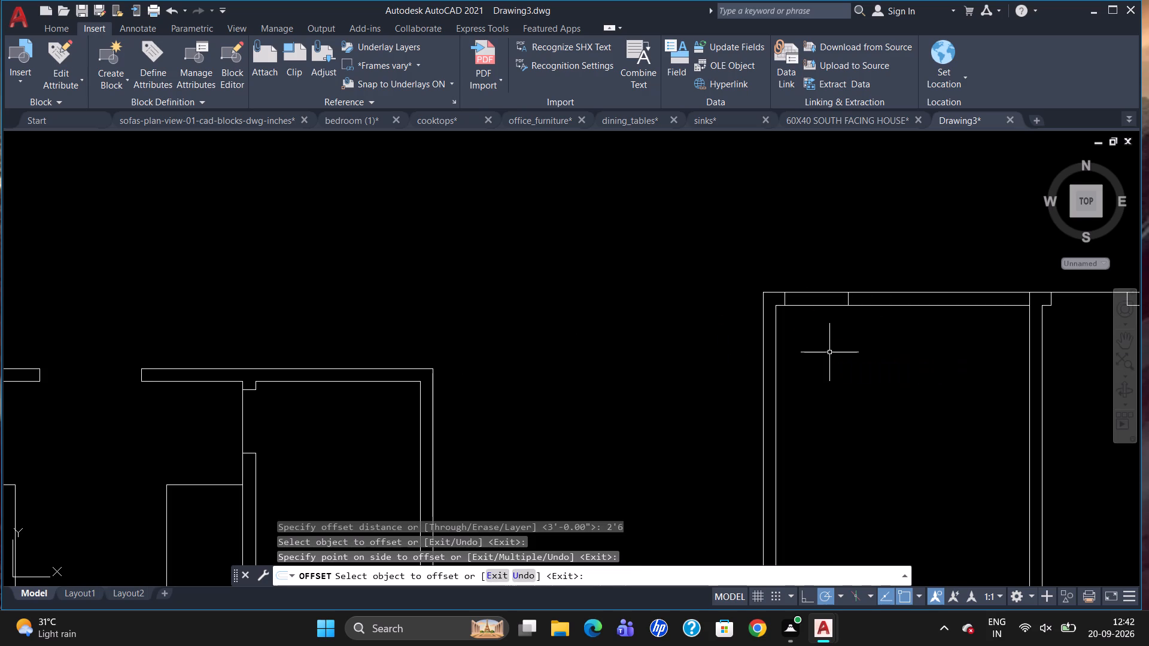
Trim the inner line of the lower-middle room's top partition between the two door jamb lines.
{"action": "type", "text": "TR"}
{"action": "key", "text": "Return"}
{"action": "key", "text": "Return"}
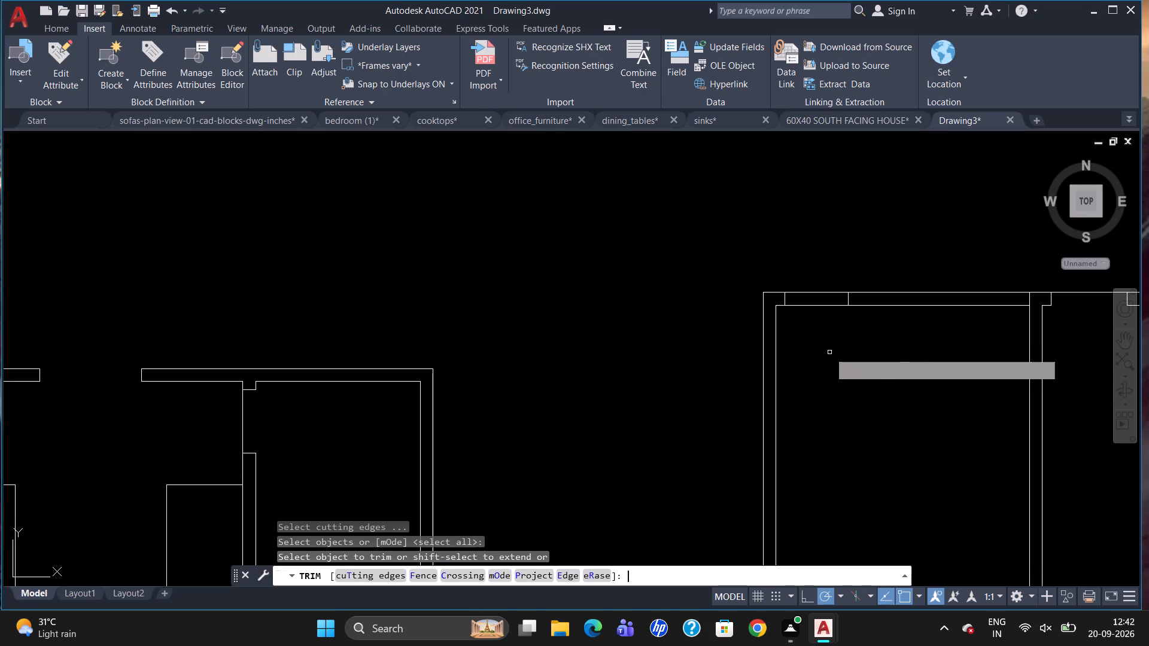
{"action": "left_click_drag", "start_coordinate": [816, 306], "coordinate": [818, 312]}
{"action": "scroll", "coordinate": [829, 351], "scroll_direction": "down", "scroll_amount": 2}
{"action": "scroll", "coordinate": [871, 279], "scroll_direction": "down", "scroll_amount": 1}
{"action": "scroll", "coordinate": [864, 214], "scroll_direction": "up", "scroll_amount": 1}
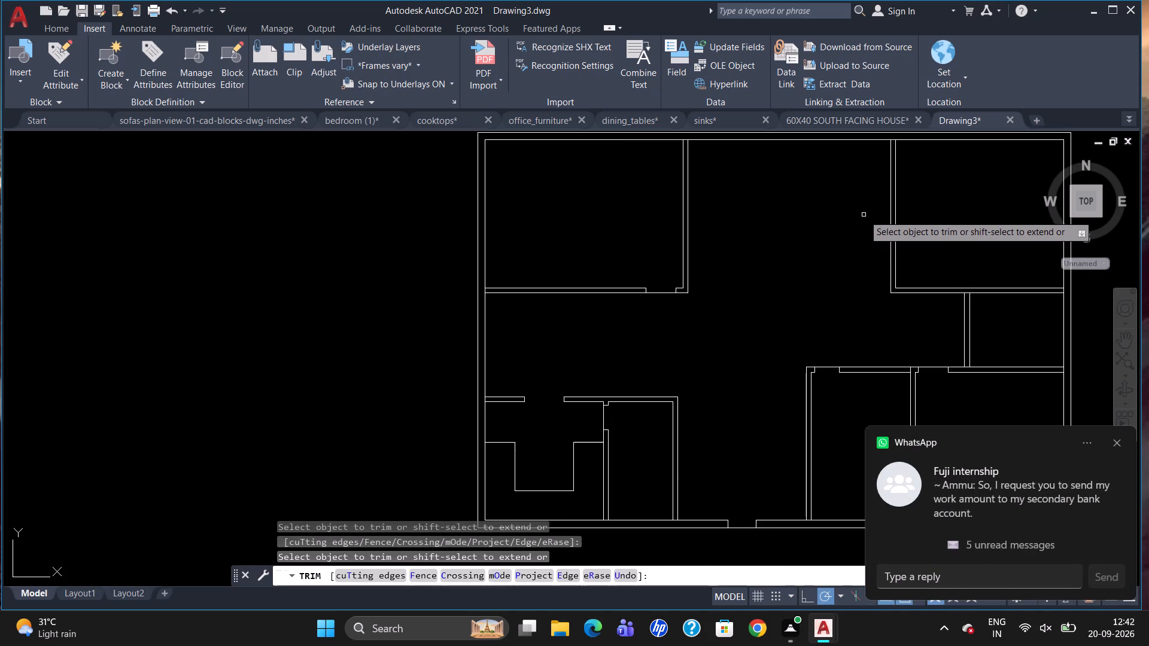
{"action": "key", "text": "Escape"}
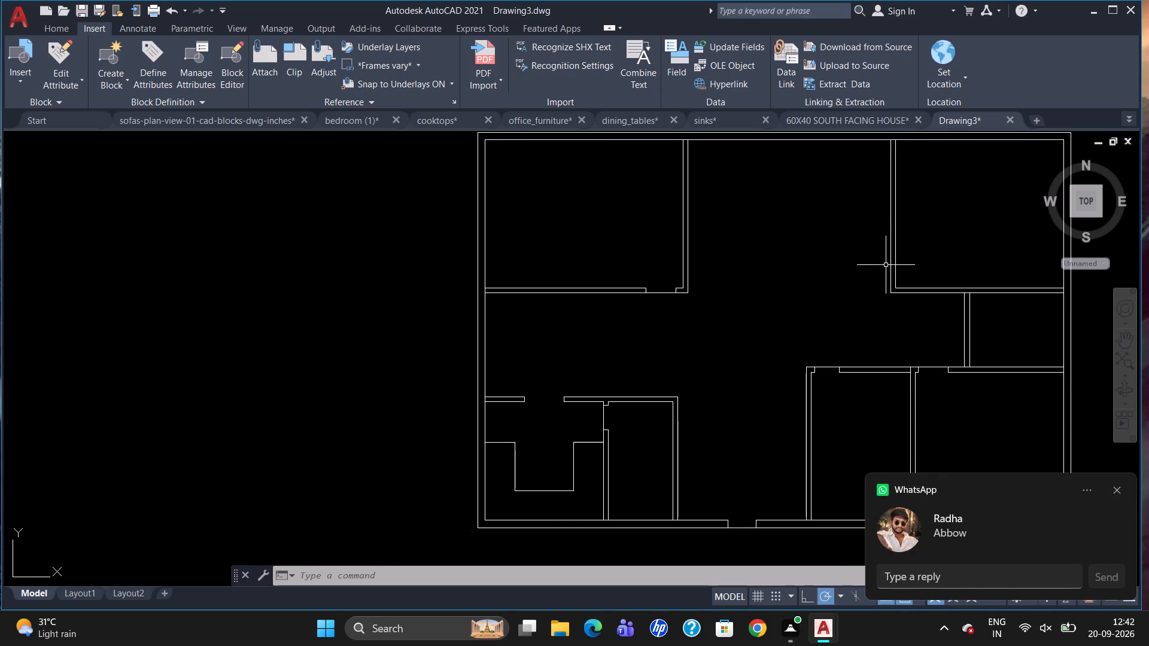
Dismiss the chat notification covering the corner of the drawing.
{"action": "scroll", "coordinate": [893, 306], "scroll_direction": "down", "scroll_amount": 1}
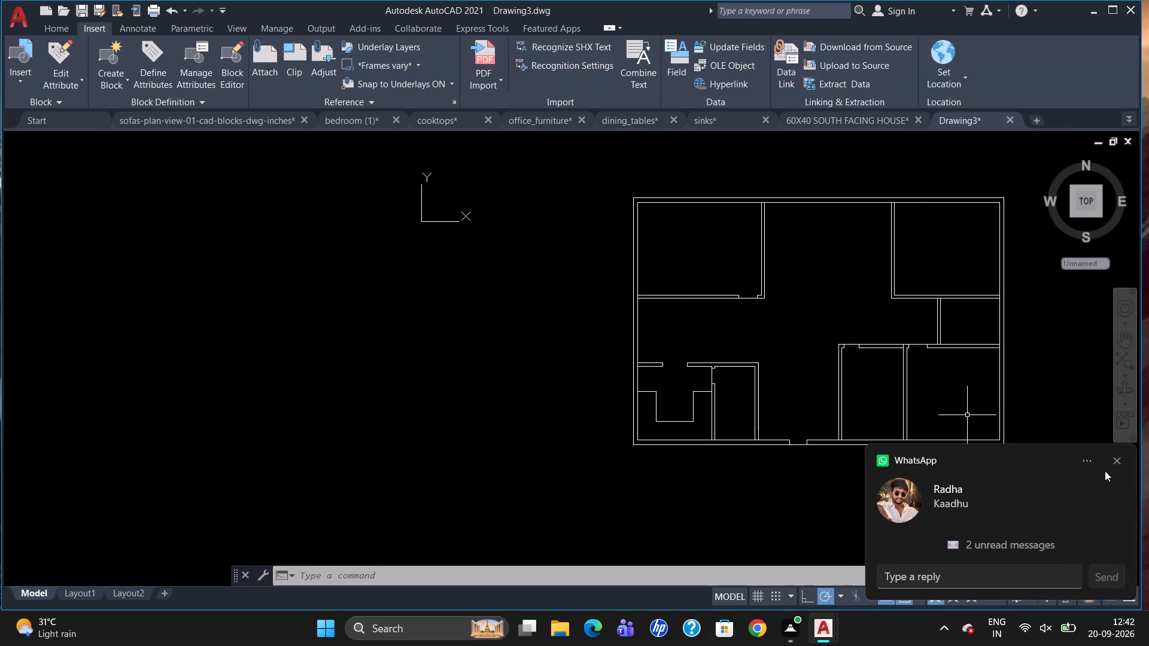
{"action": "left_click", "coordinate": [1117, 460]}
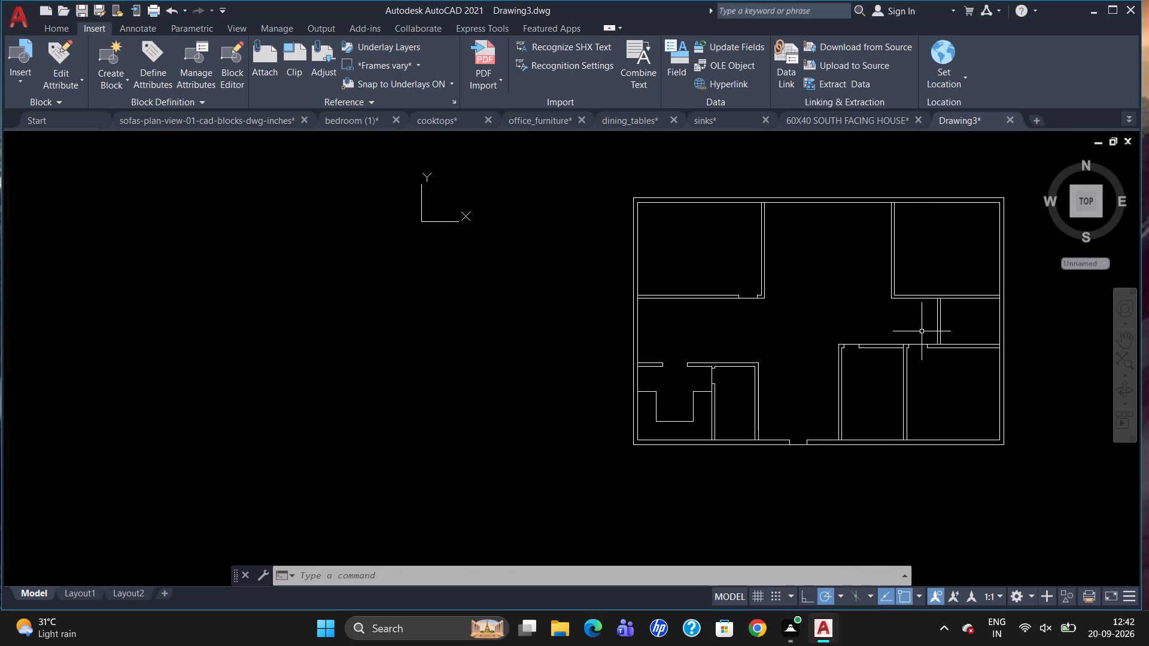
Draw a vertical jamb line across the upper-right room's bottom partition, roughly above the right door jamb of the lower-right room.
{"action": "scroll", "coordinate": [913, 341], "scroll_direction": "down", "scroll_amount": 1}
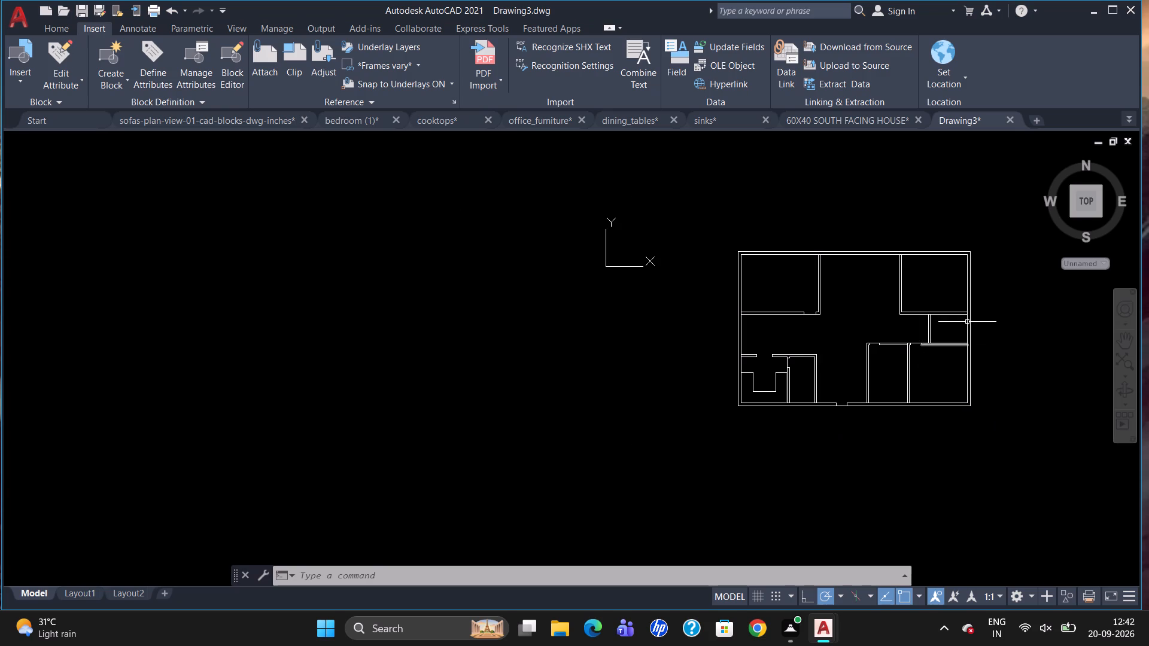
{"action": "scroll", "coordinate": [968, 318], "scroll_direction": "up", "scroll_amount": 2}
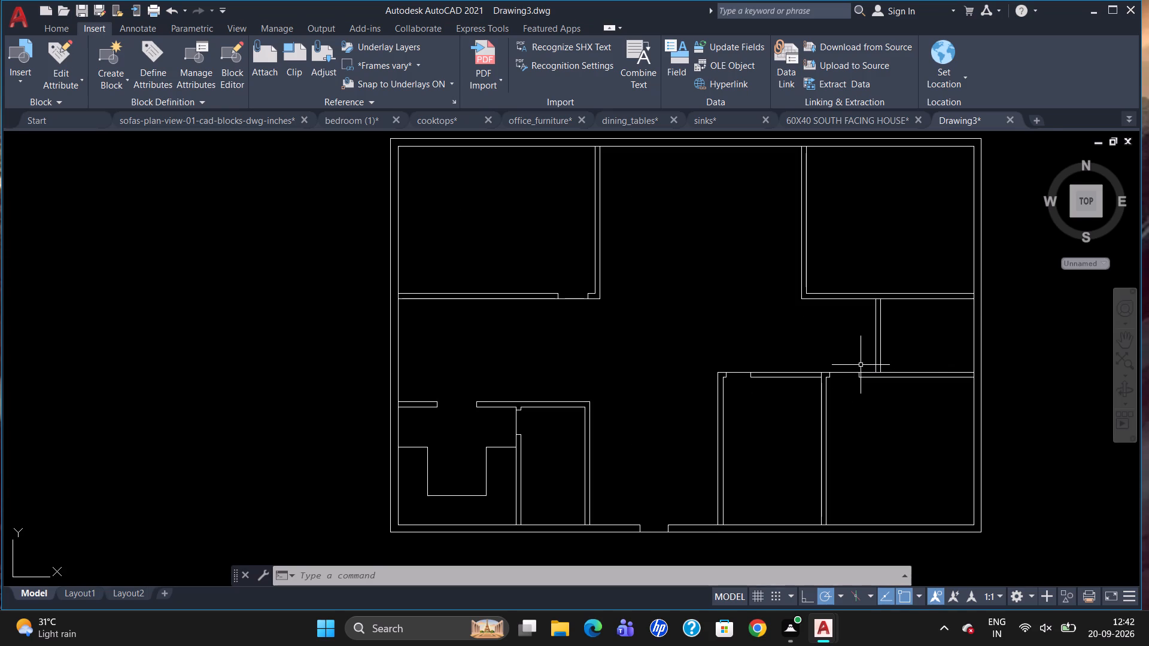
{"action": "scroll", "coordinate": [861, 363], "scroll_direction": "up", "scroll_amount": 1}
{"action": "key", "text": "l"}
{"action": "key", "text": "Return"}
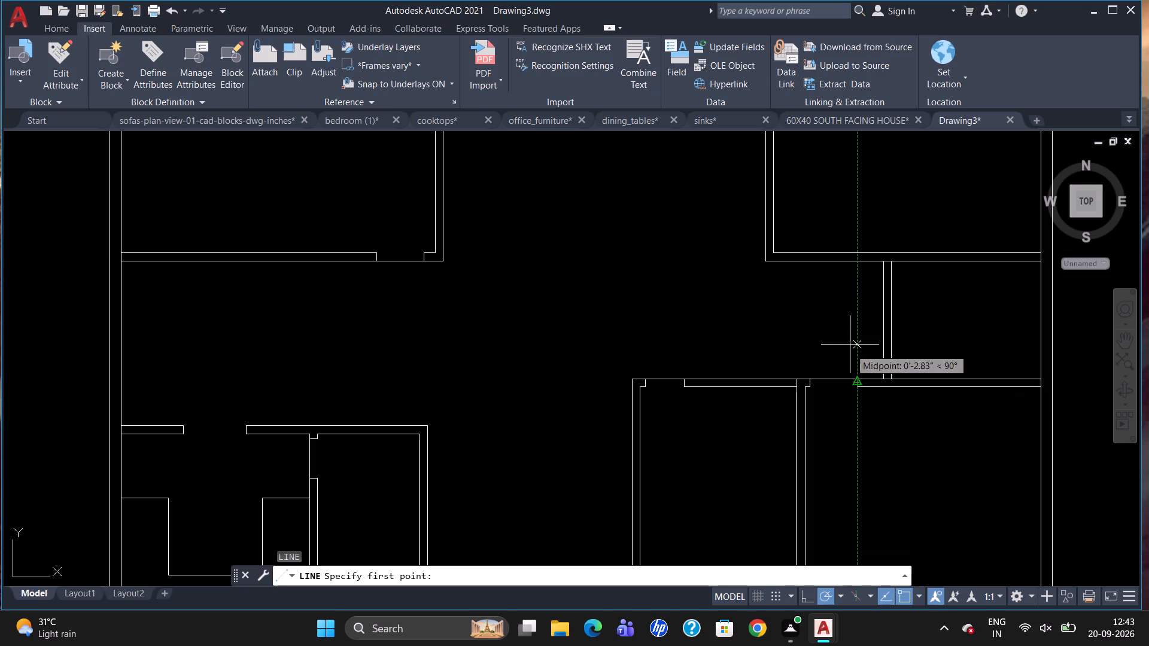
{"action": "left_click", "coordinate": [859, 260]}
{"action": "scroll", "coordinate": [859, 260], "scroll_direction": "up", "scroll_amount": 2}
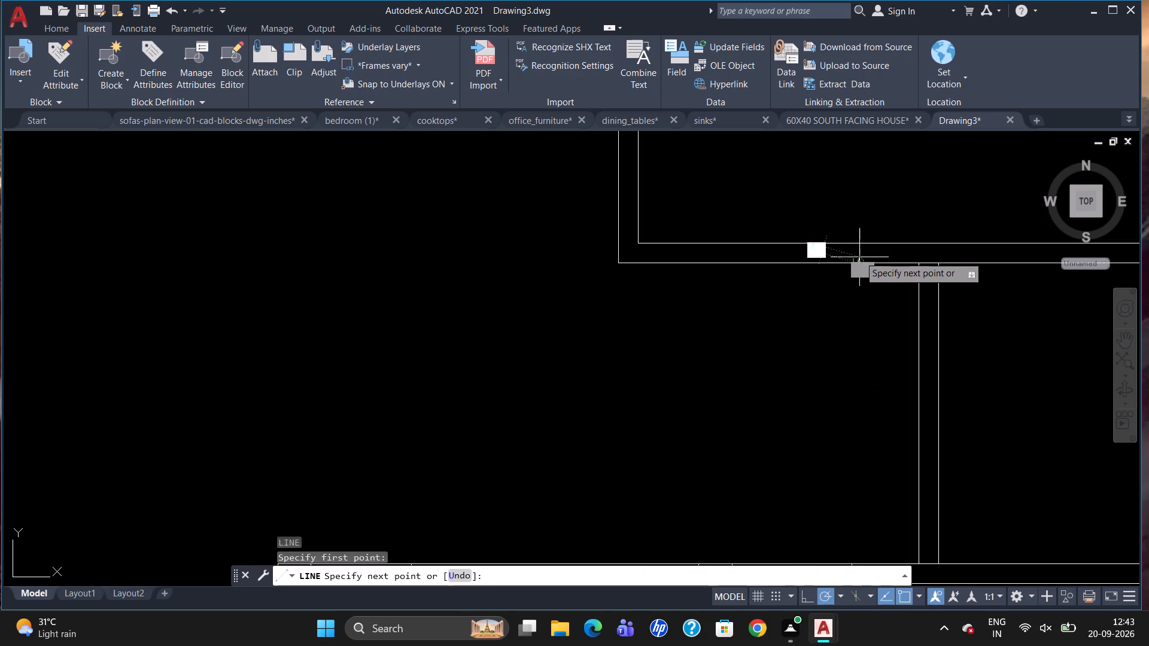
{"action": "left_click", "coordinate": [862, 241]}
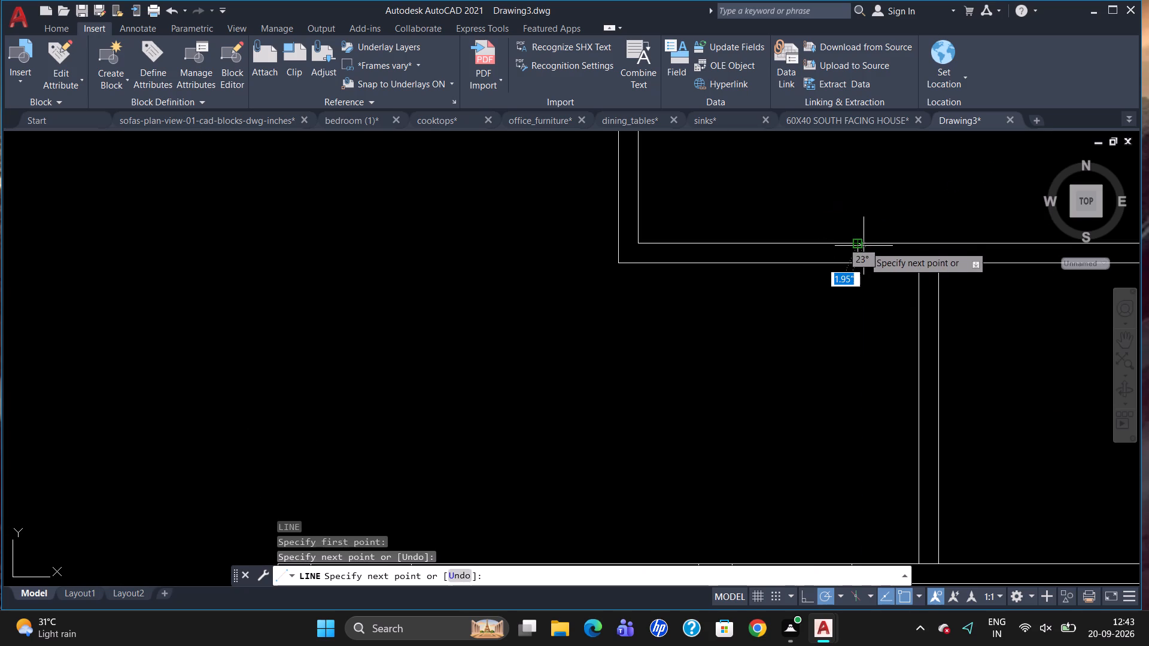
{"action": "key", "text": "Escape"}
Offset the new jamb line in the upper-right room's bottom partition 3' to the left.
{"action": "key", "text": "o"}
{"action": "key", "text": "Return"}
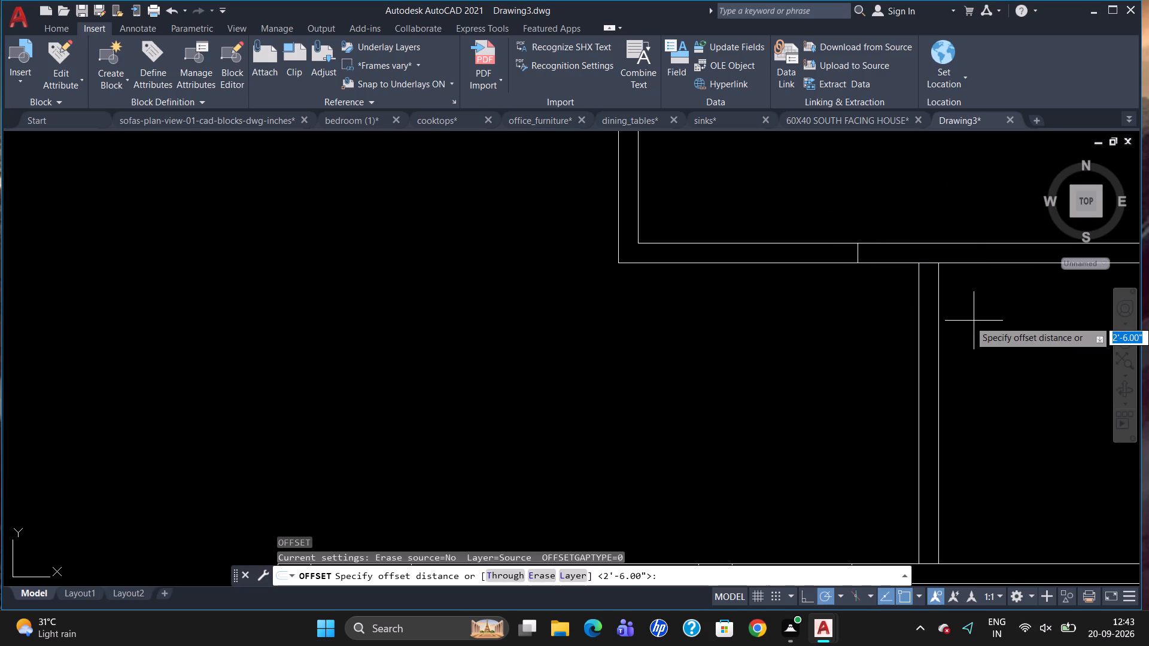
{"action": "type", "text": "3'"}
{"action": "key", "text": "Return"}
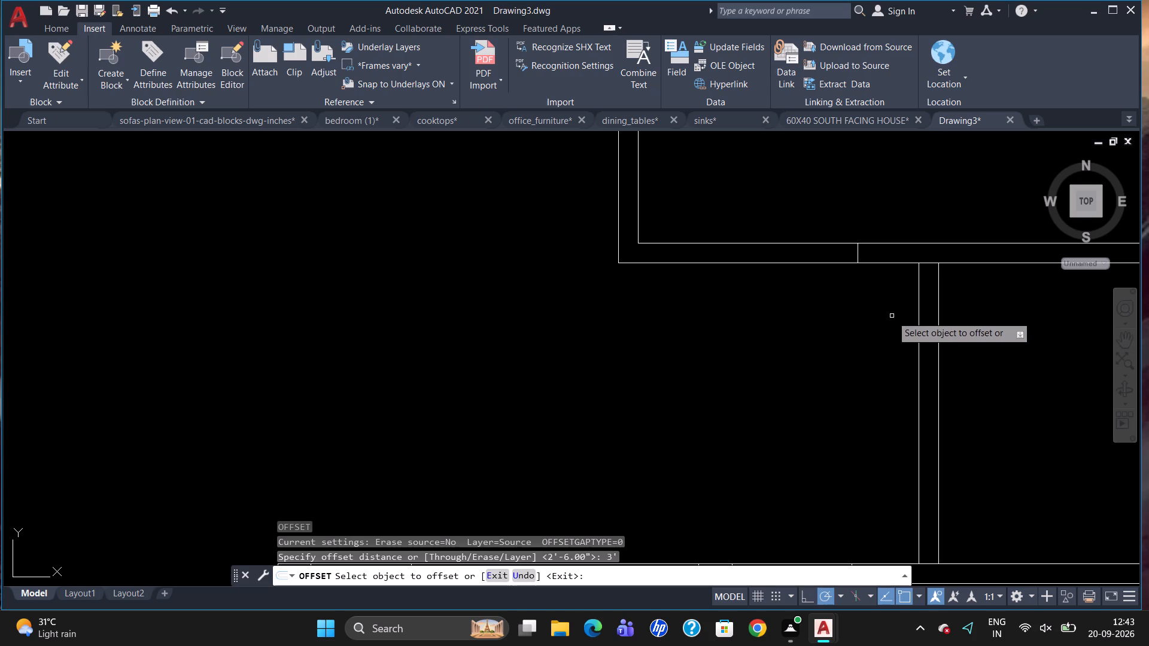
{"action": "left_click_drag", "start_coordinate": [859, 252], "coordinate": [835, 256]}
{"action": "left_click_drag", "start_coordinate": [710, 265], "coordinate": [714, 276]}
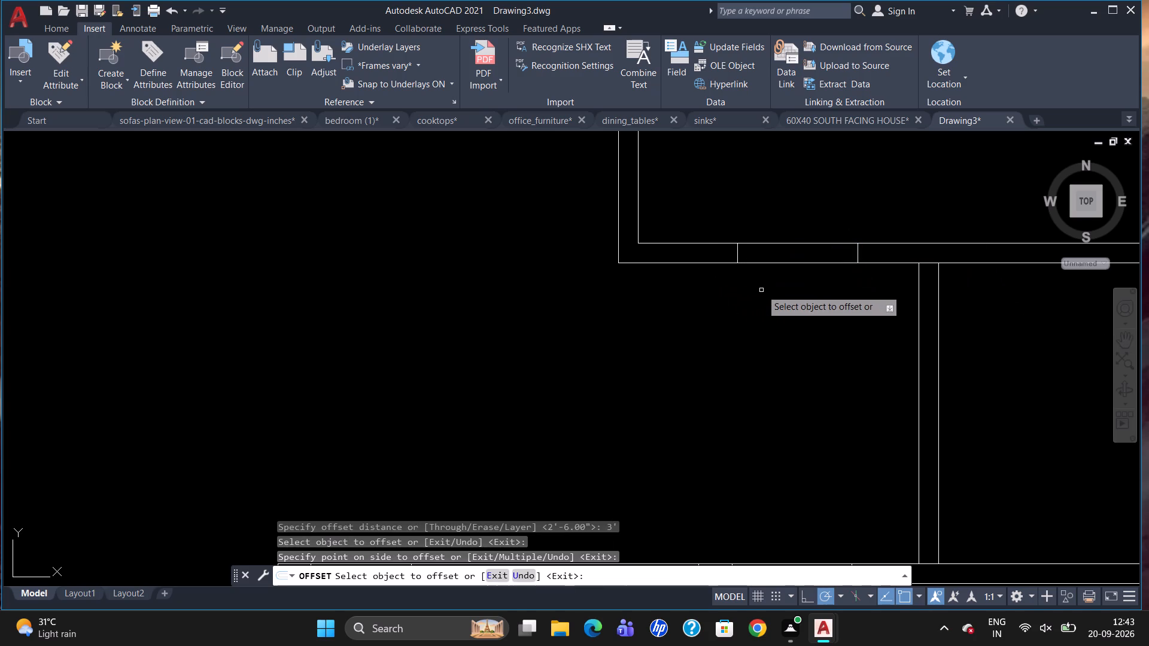
{"action": "key", "text": "Escape"}
Trim the inner line of the upper-right room's bottom partition between the two door jamb lines.
{"action": "type", "text": "TR"}
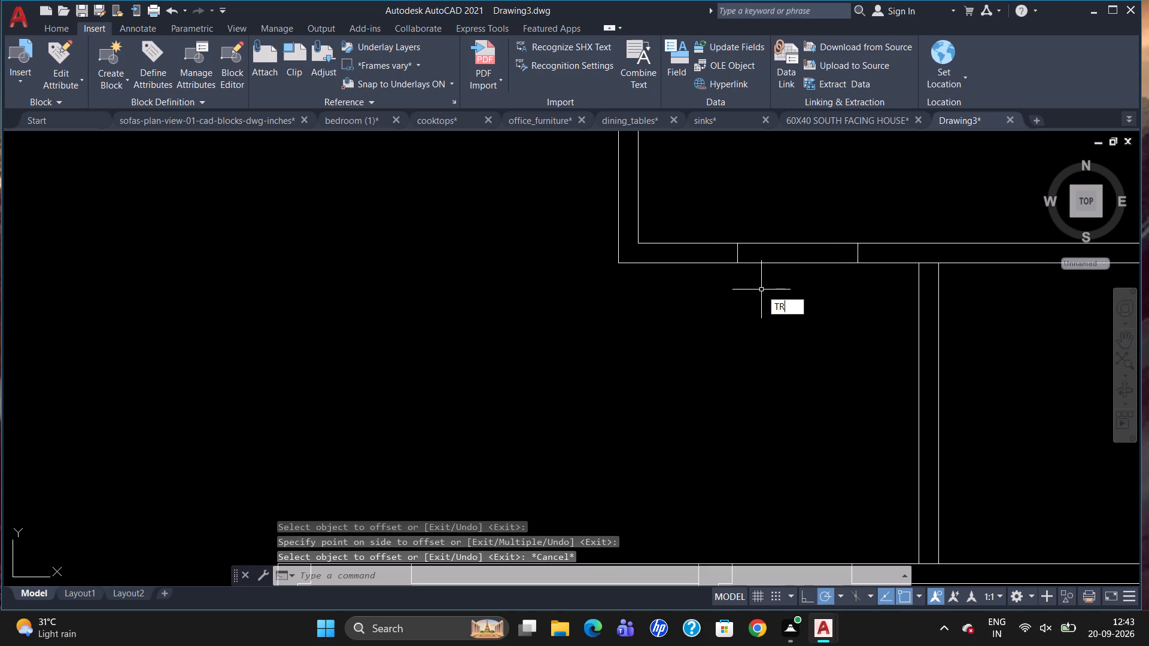
{"action": "key", "text": "Return"}
{"action": "key", "text": "Return"}
{"action": "left_click", "coordinate": [791, 243]}
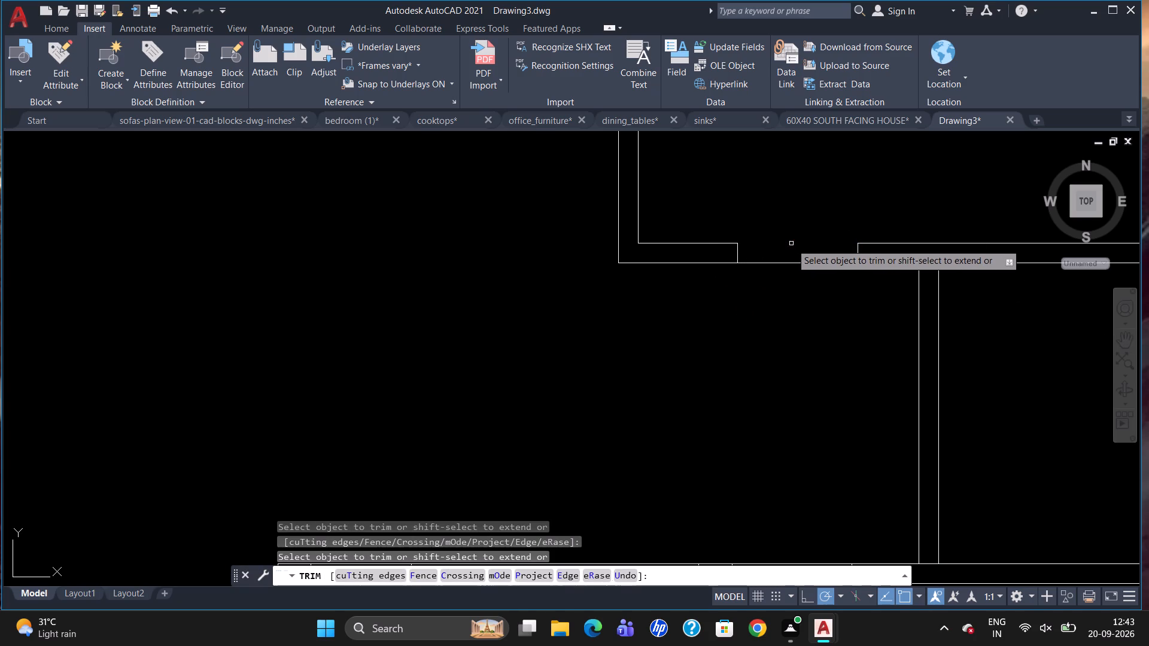
{"action": "scroll", "coordinate": [814, 229], "scroll_direction": "down", "scroll_amount": 2}
{"action": "scroll", "coordinate": [838, 301], "scroll_direction": "up", "scroll_amount": 1}
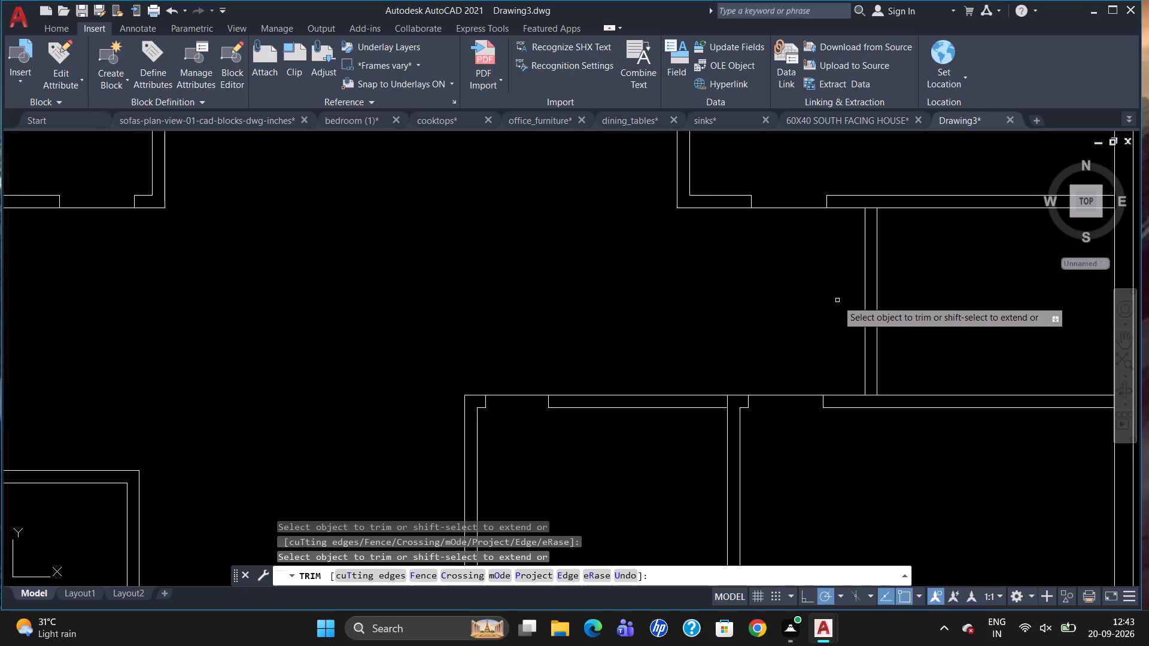
Draw a horizontal jamb line across the short vertical partition of the small right-side room, 4" above the partition's lower end.
{"action": "key", "text": "Escape"}
{"action": "scroll", "coordinate": [838, 300], "scroll_direction": "down", "scroll_amount": 2}
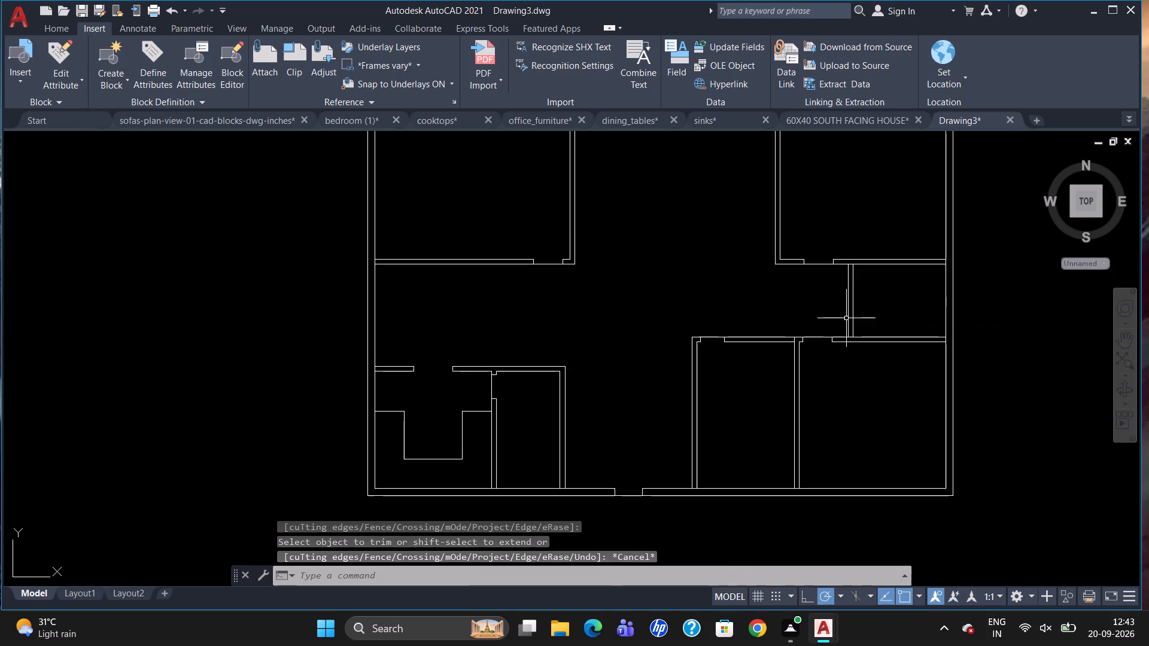
{"action": "scroll", "coordinate": [856, 360], "scroll_direction": "up", "scroll_amount": 1}
{"action": "scroll", "coordinate": [861, 390], "scroll_direction": "down", "scroll_amount": 2}
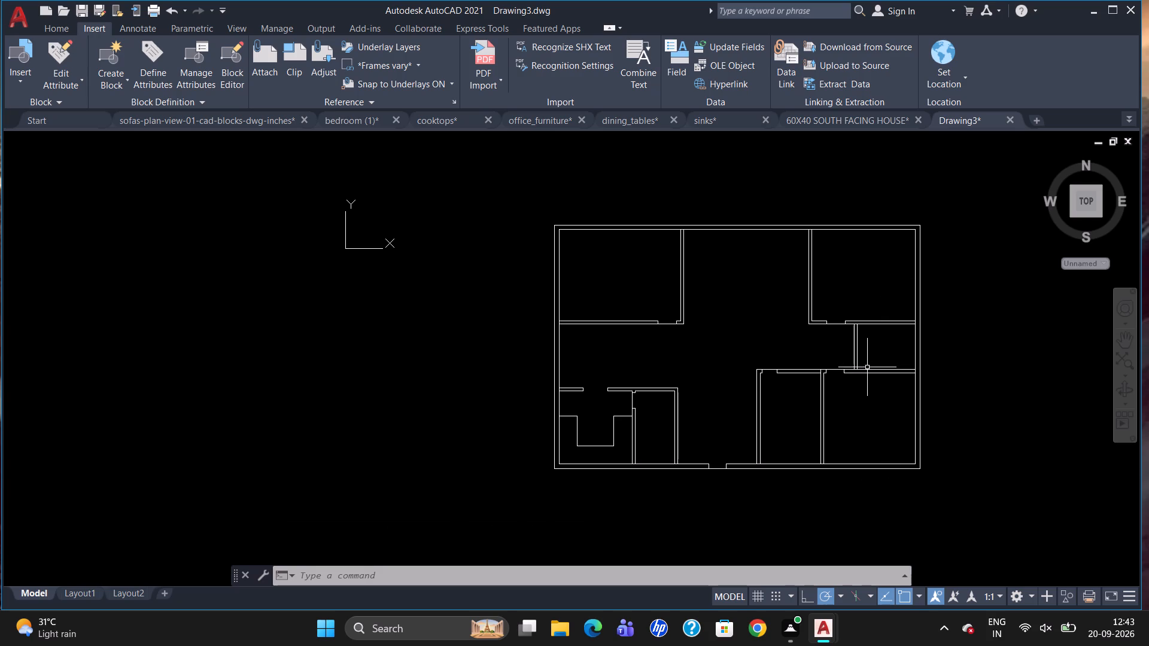
{"action": "scroll", "coordinate": [866, 372], "scroll_direction": "up", "scroll_amount": 1}
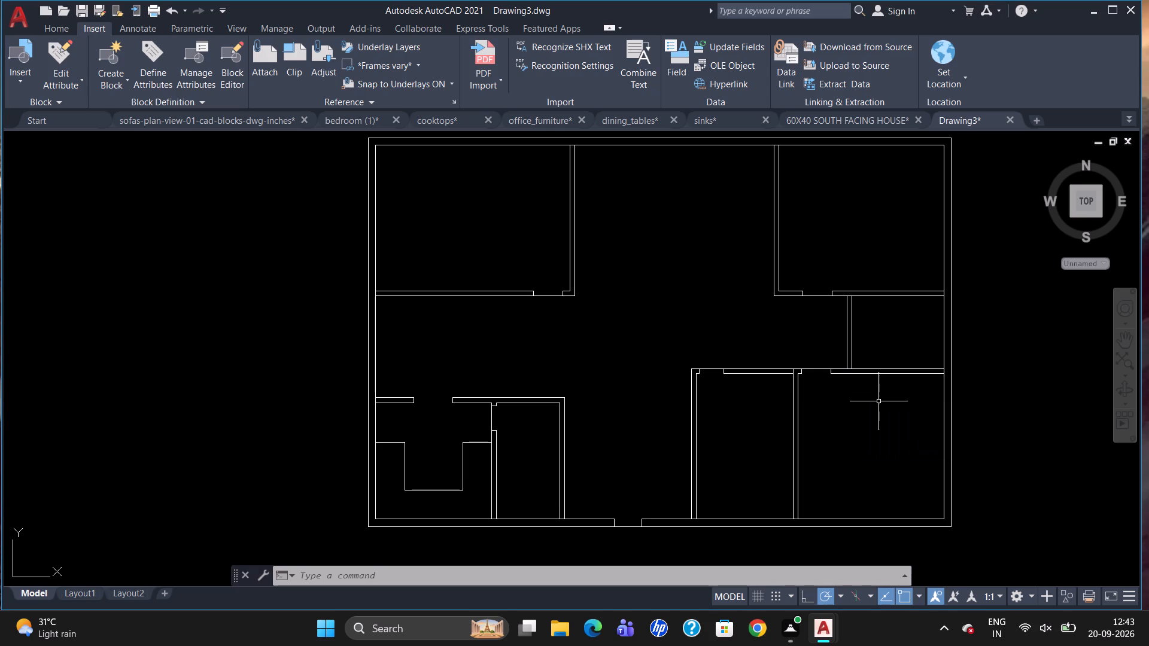
{"action": "key", "text": "l"}
{"action": "key", "text": "Return"}
{"action": "type", "text": "TK"}
{"action": "key", "text": "Return"}
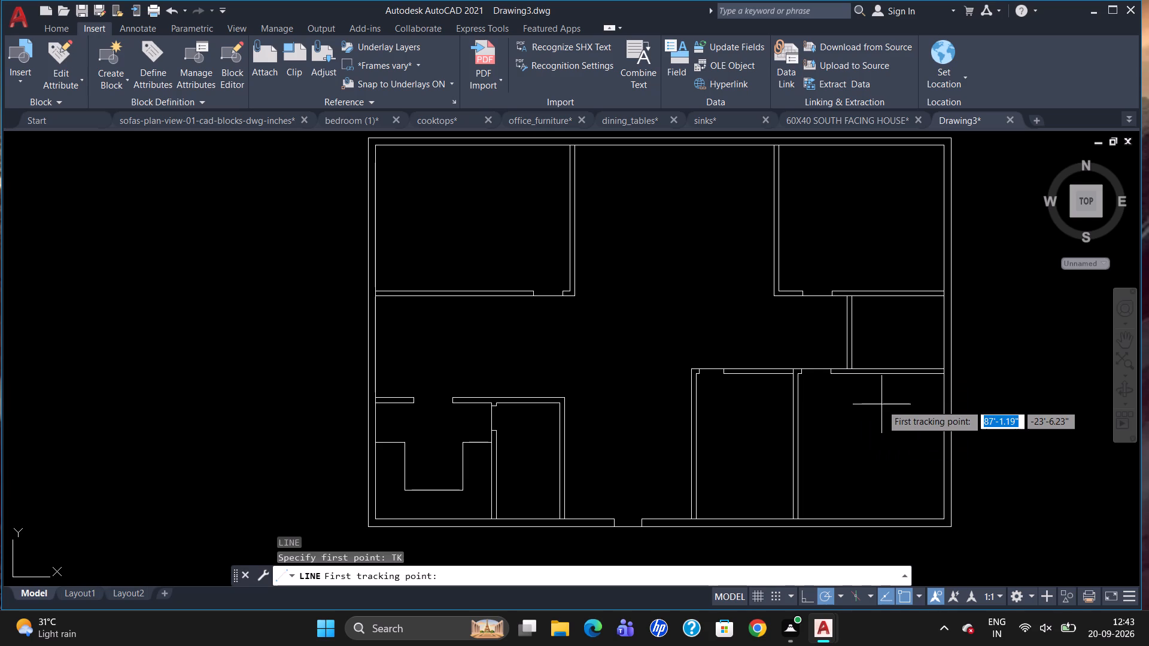
{"action": "left_click", "coordinate": [853, 367]}
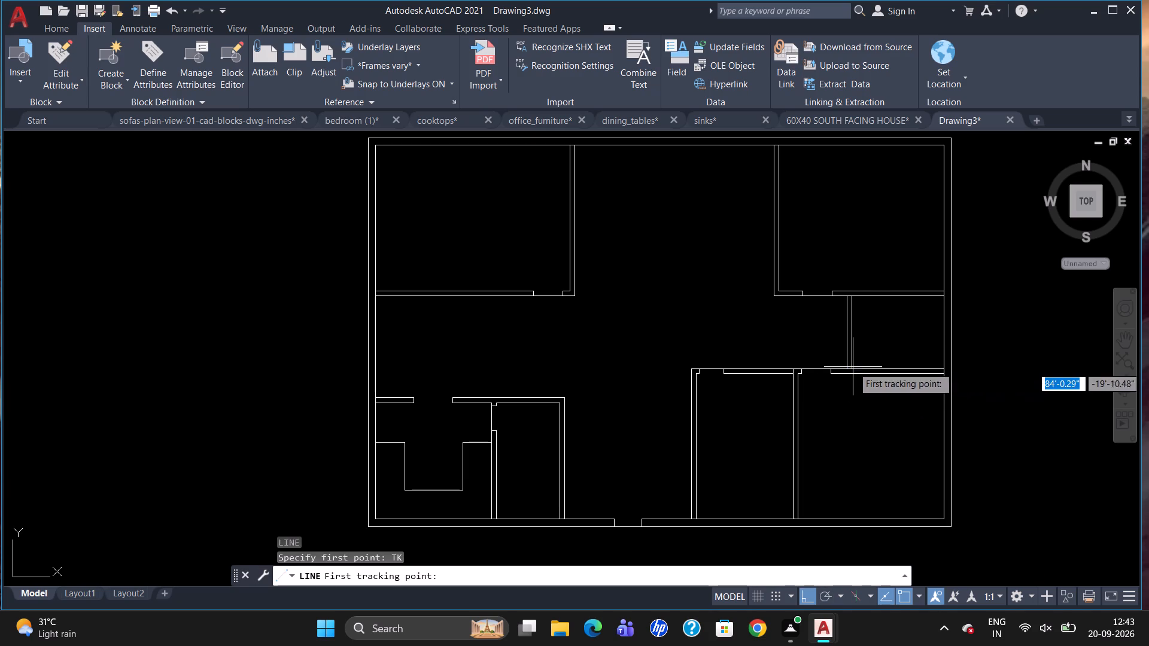
{"action": "key", "text": "4"}
{"action": "key", "text": "Return"}
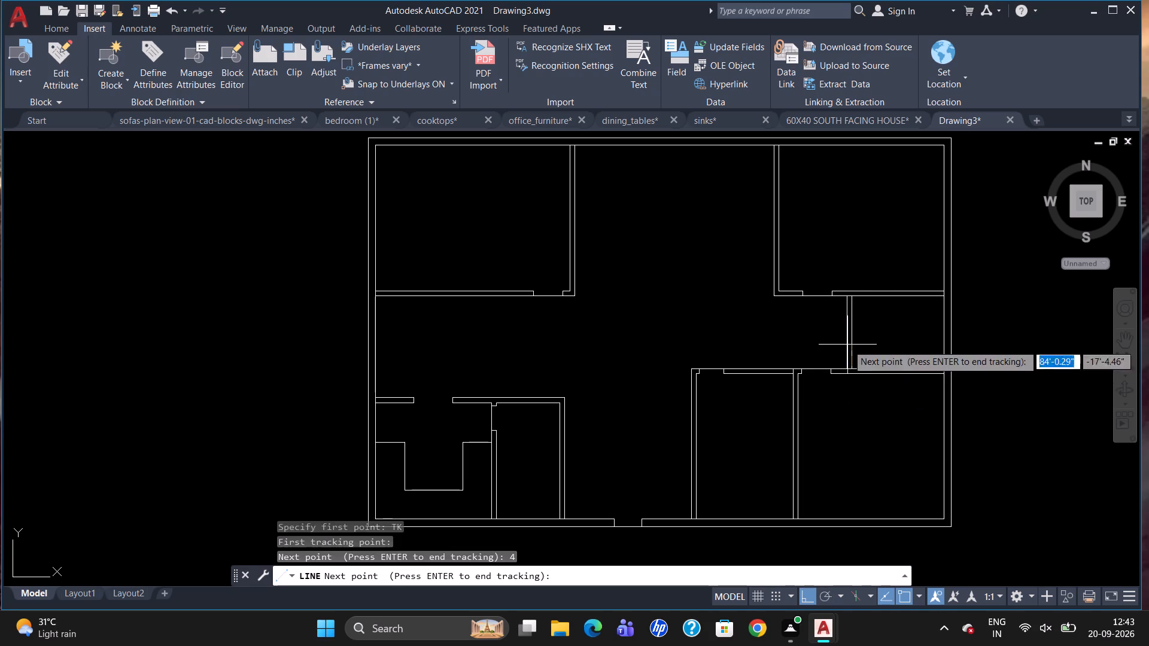
{"action": "key", "text": "Return"}
{"action": "scroll", "coordinate": [838, 370], "scroll_direction": "up", "scroll_amount": 2}
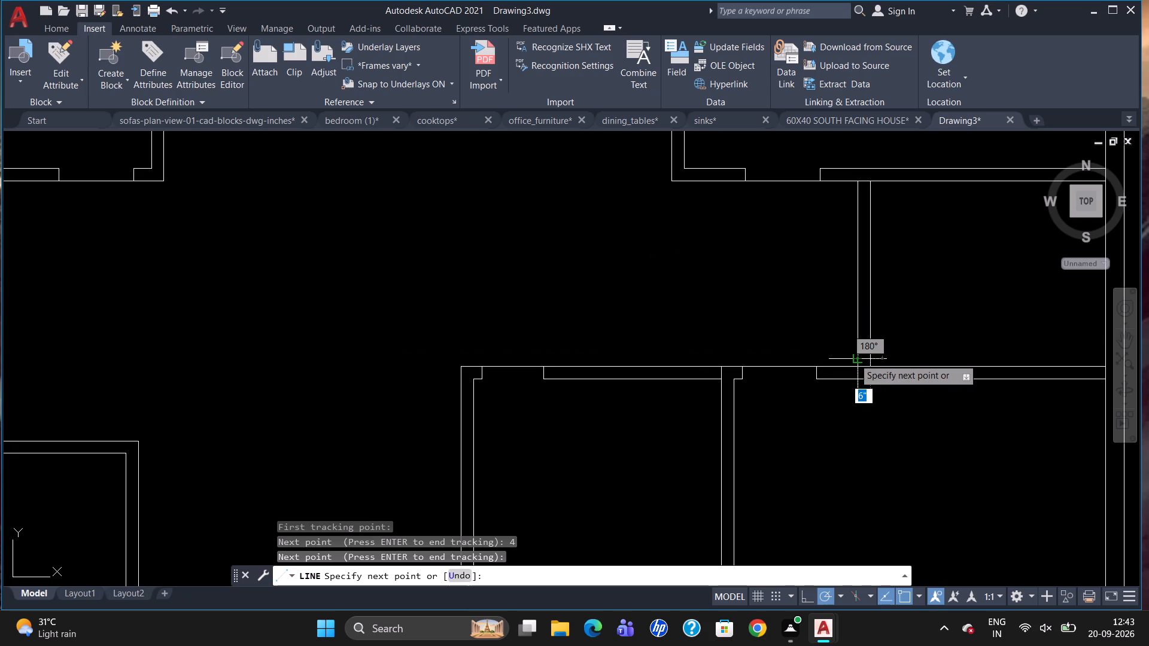
{"action": "left_click", "coordinate": [854, 358]}
{"action": "key", "text": "Escape"}
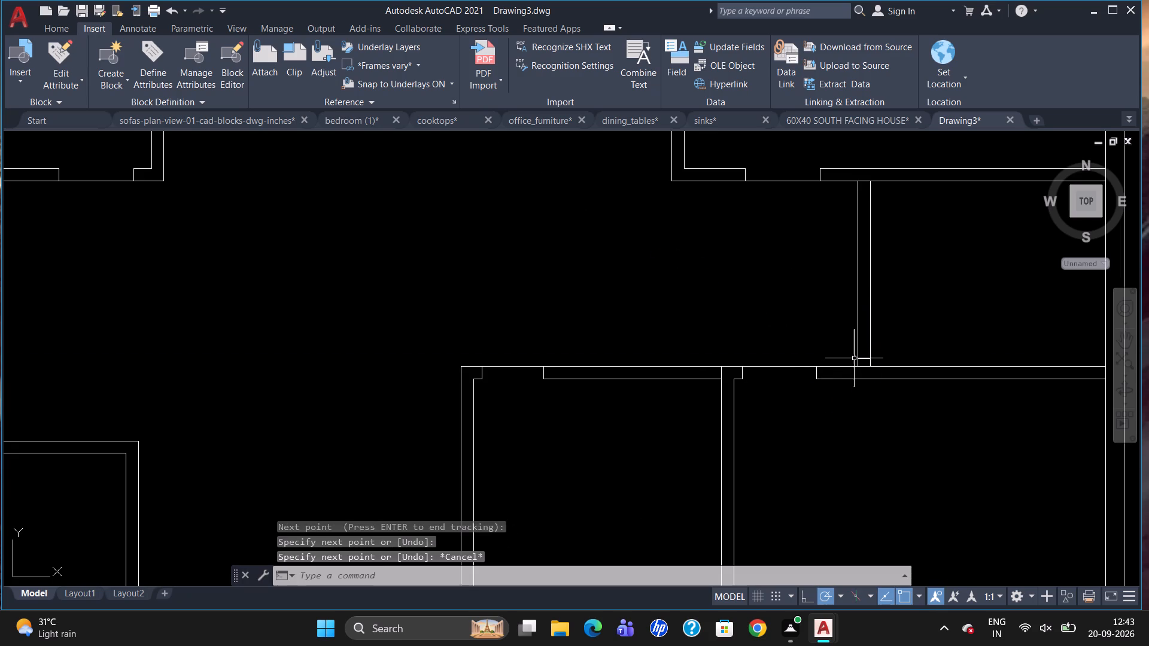
Offset the small right-side room's new jamb line 2'6" upward within its vertical partition.
{"action": "key", "text": "o"}
{"action": "key", "text": "Return"}
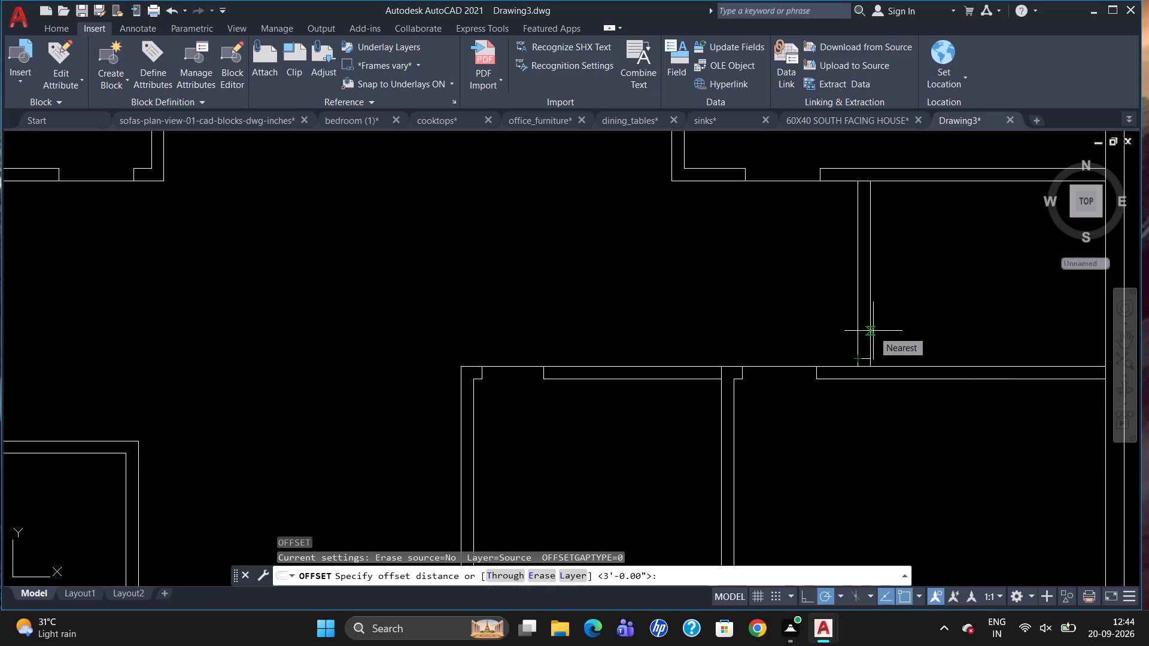
{"action": "type", "text": "2'6\""}
{"action": "key", "text": "Return"}
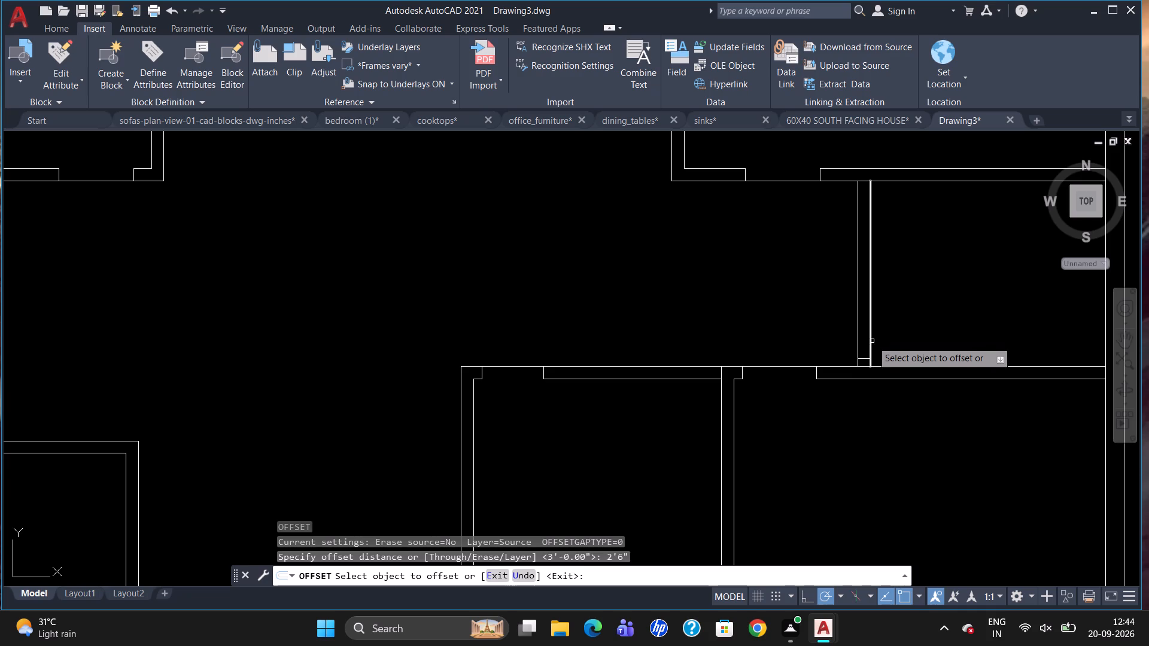
{"action": "left_click_drag", "start_coordinate": [865, 356], "coordinate": [865, 349]}
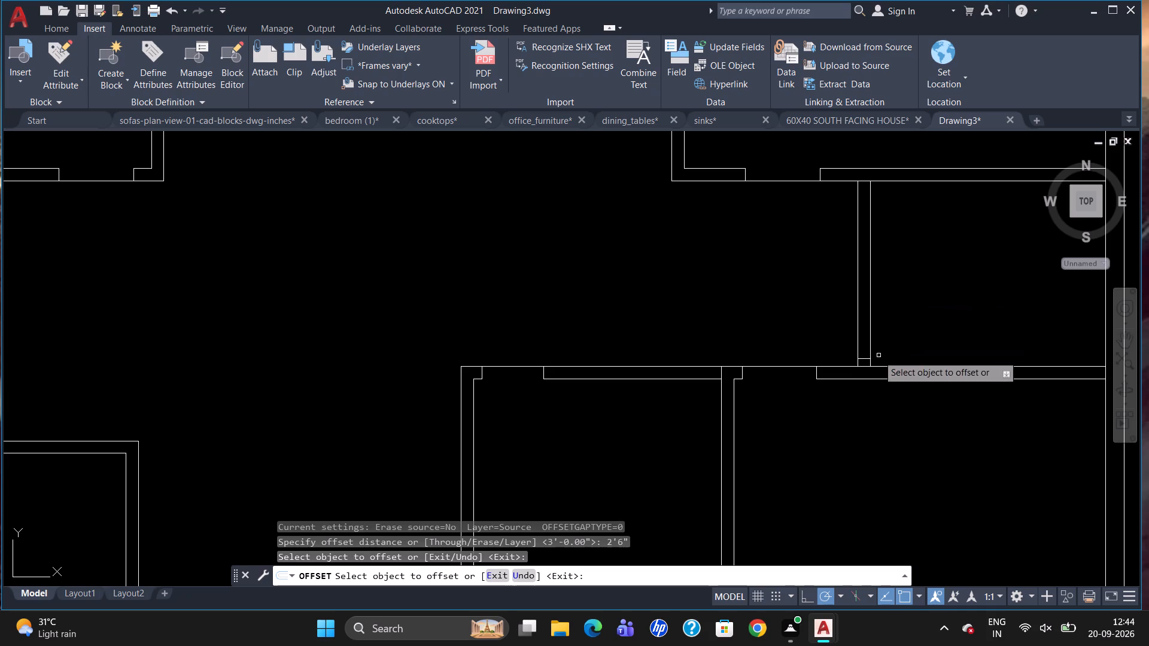
{"action": "left_click_drag", "start_coordinate": [865, 359], "coordinate": [862, 351]}
{"action": "left_click", "coordinate": [866, 295]}
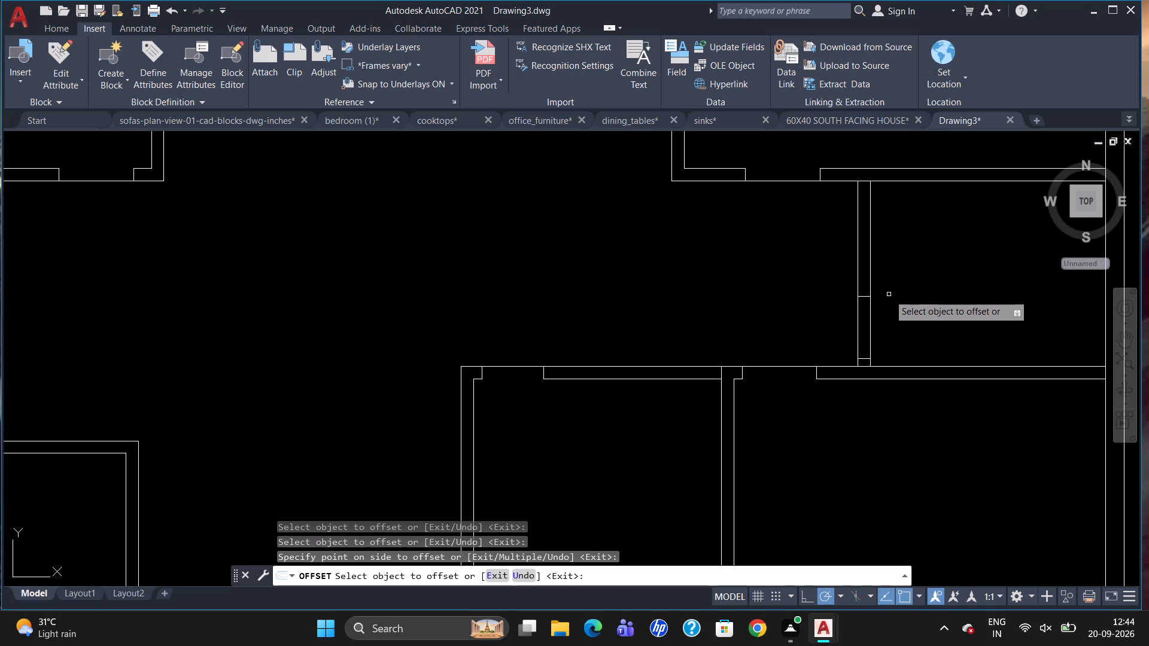
{"action": "key", "text": "Escape"}
Trim the right-hand line of the small room's vertical partition between the two jamb lines.
{"action": "type", "text": "TR"}
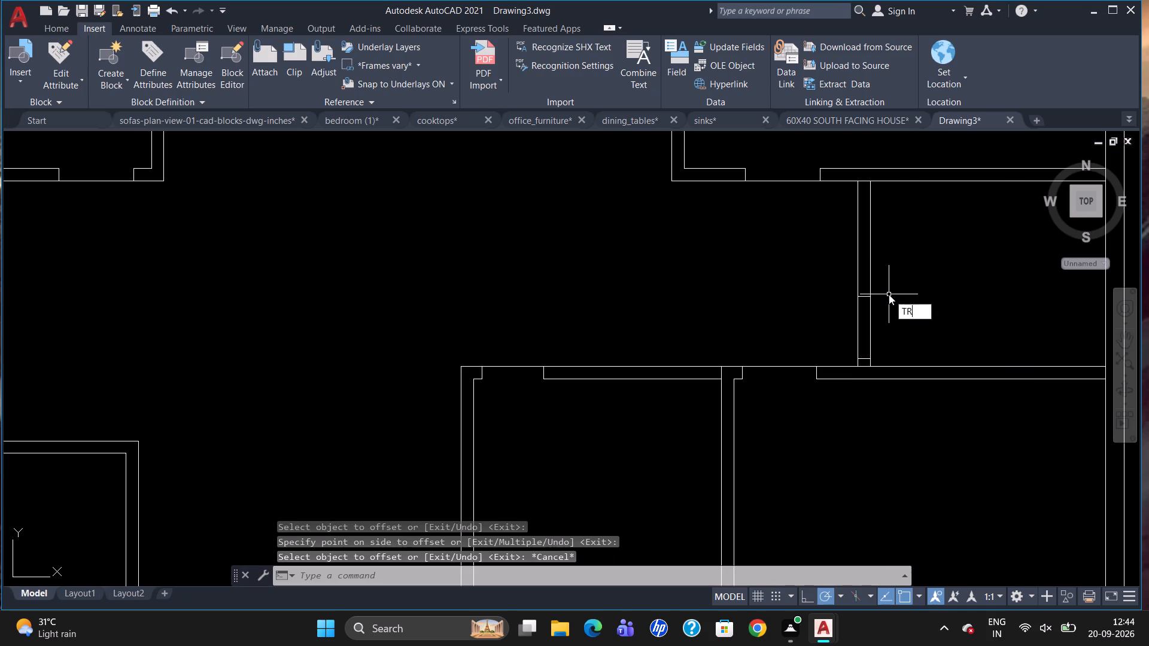
{"action": "key", "text": "Return"}
{"action": "key", "text": "Return"}
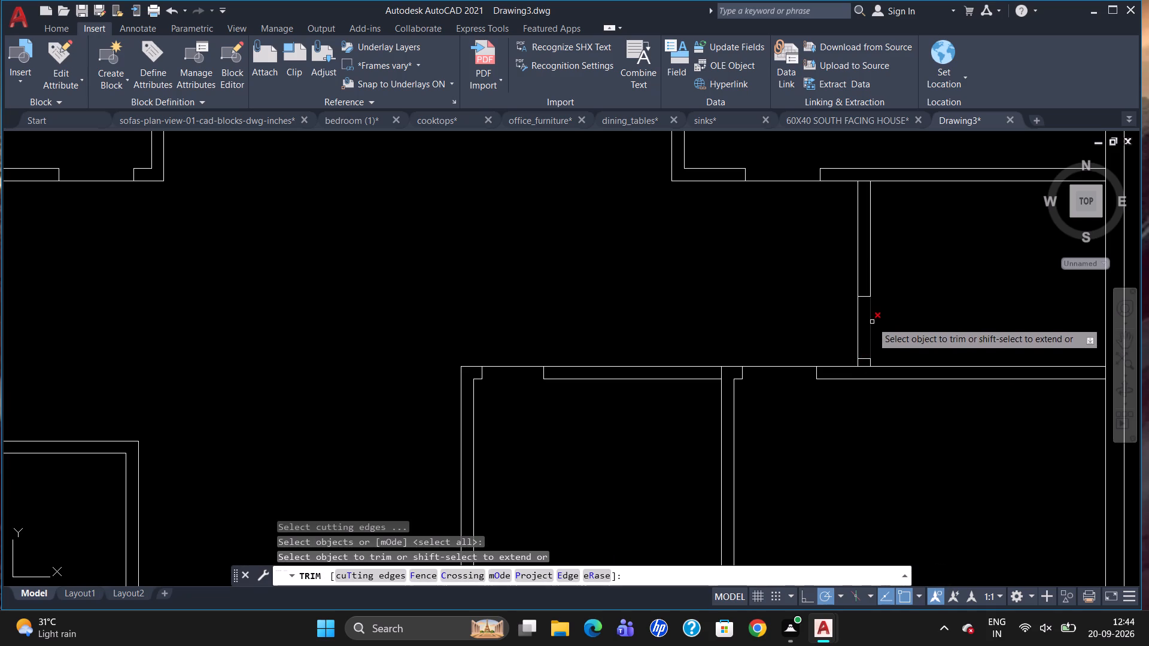
{"action": "left_click", "coordinate": [872, 319]}
{"action": "scroll", "coordinate": [899, 298], "scroll_direction": "down", "scroll_amount": 2}
{"action": "key", "text": "Escape"}
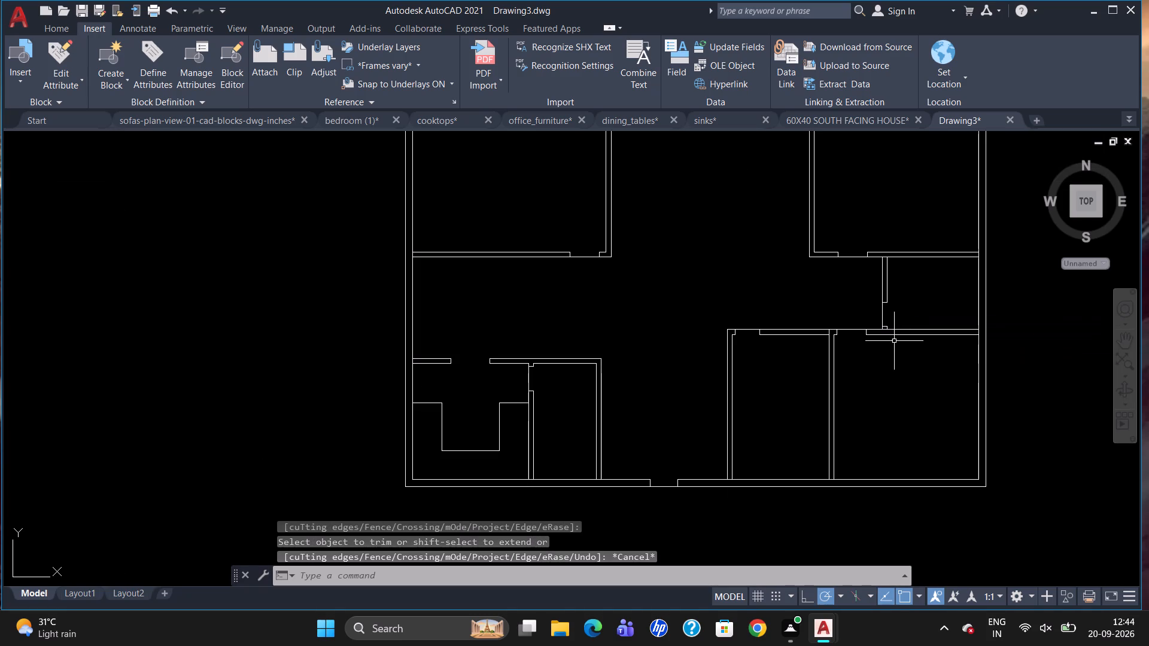
Draw a narrow vertical rectangle about 8' long against the hall side of the upper-right room's left partition.
{"action": "scroll", "coordinate": [834, 343], "scroll_direction": "down", "scroll_amount": 1}
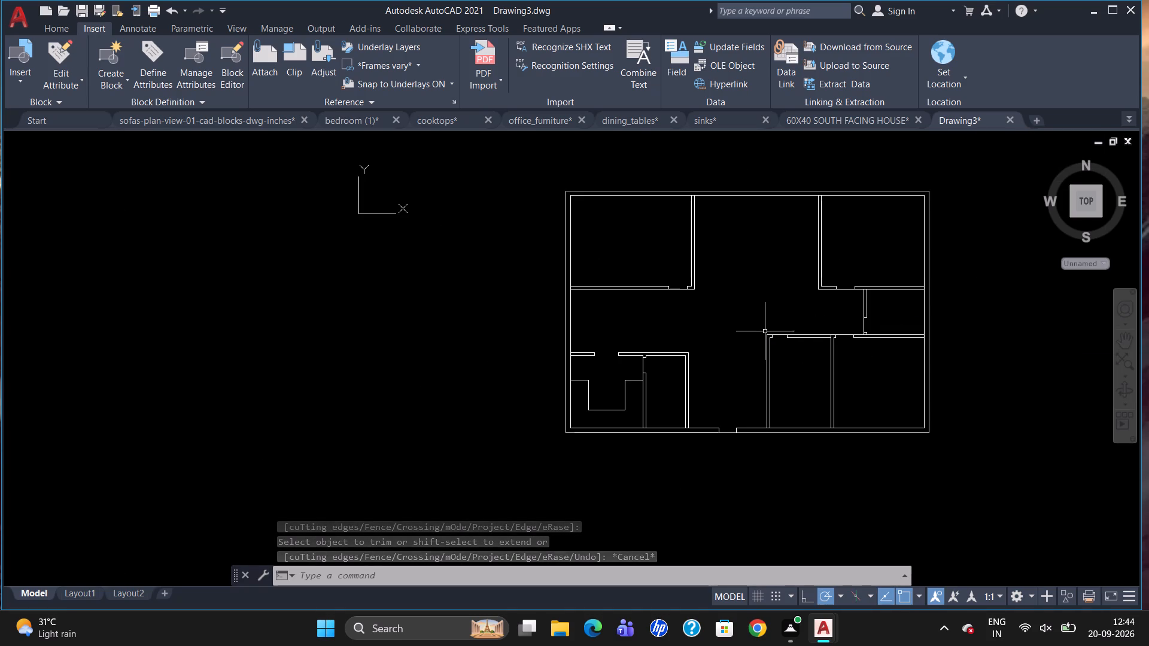
{"action": "scroll", "coordinate": [784, 379], "scroll_direction": "up", "scroll_amount": 1}
{"action": "scroll", "coordinate": [779, 379], "scroll_direction": "down", "scroll_amount": 1}
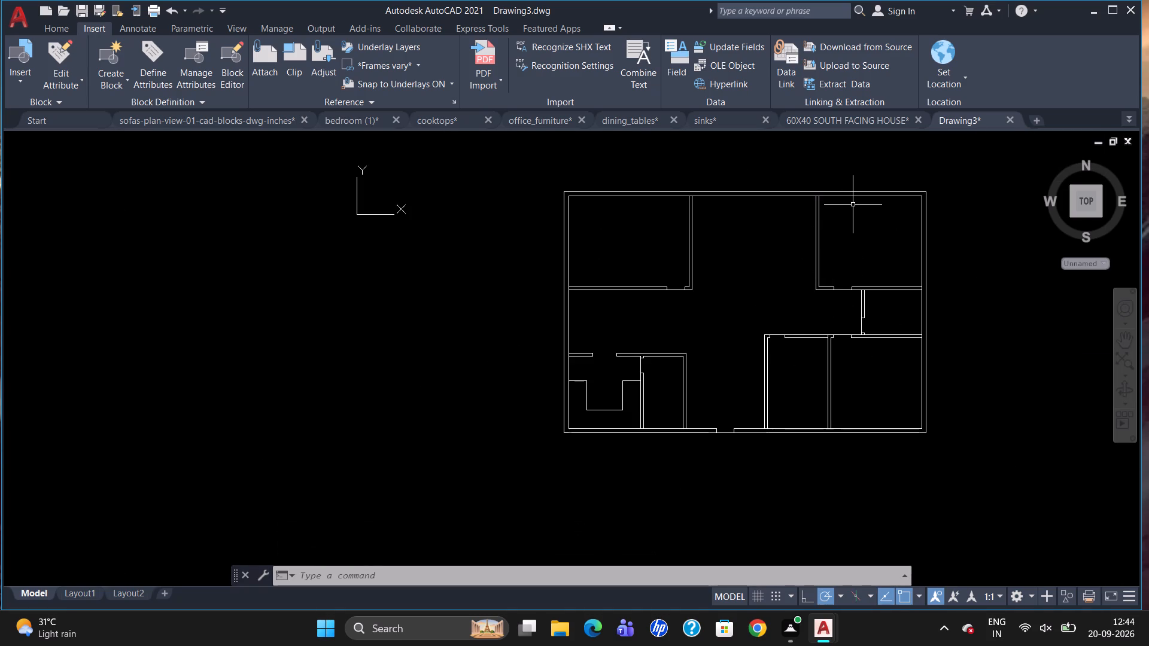
{"action": "scroll", "coordinate": [726, 336], "scroll_direction": "up", "scroll_amount": 1}
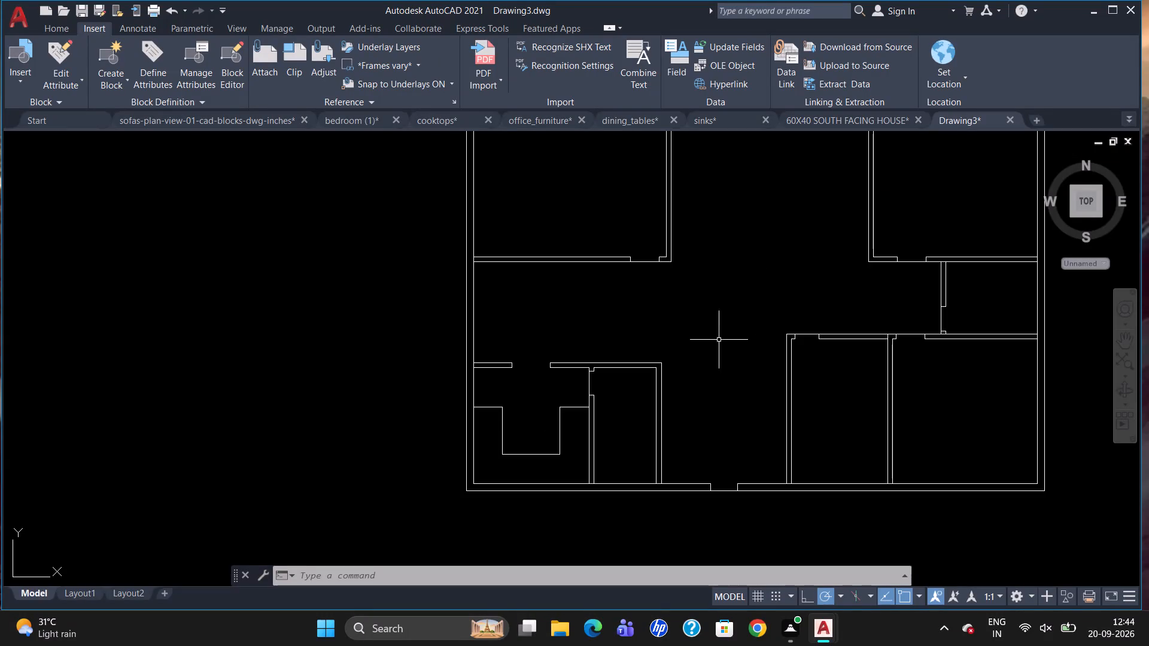
{"action": "scroll", "coordinate": [670, 373], "scroll_direction": "down", "scroll_amount": 1}
{"action": "scroll", "coordinate": [774, 247], "scroll_direction": "up", "scroll_amount": 1}
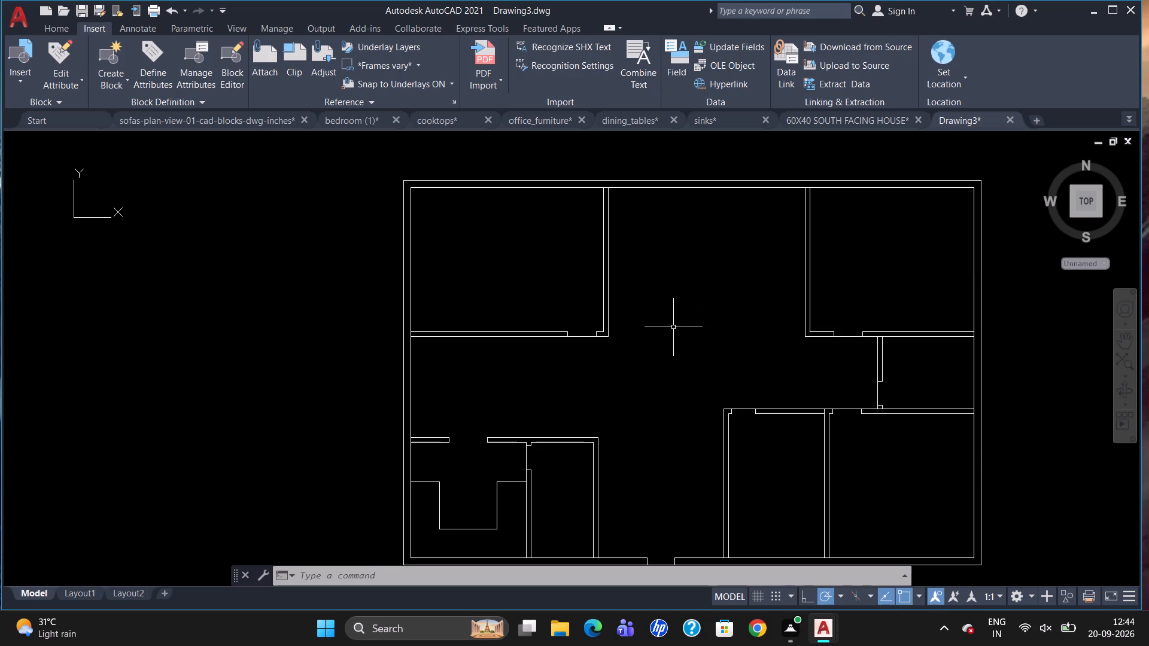
{"action": "type", "text": "REC"}
{"action": "key", "text": "Return"}
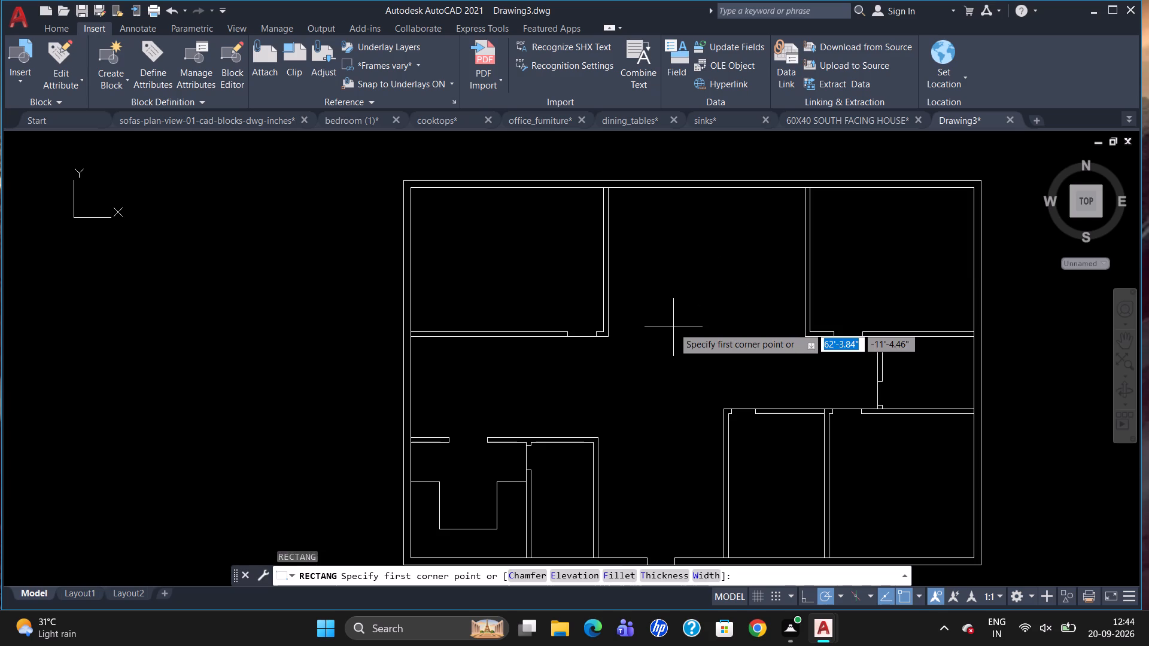
{"action": "scroll", "coordinate": [807, 218], "scroll_direction": "up", "scroll_amount": 2}
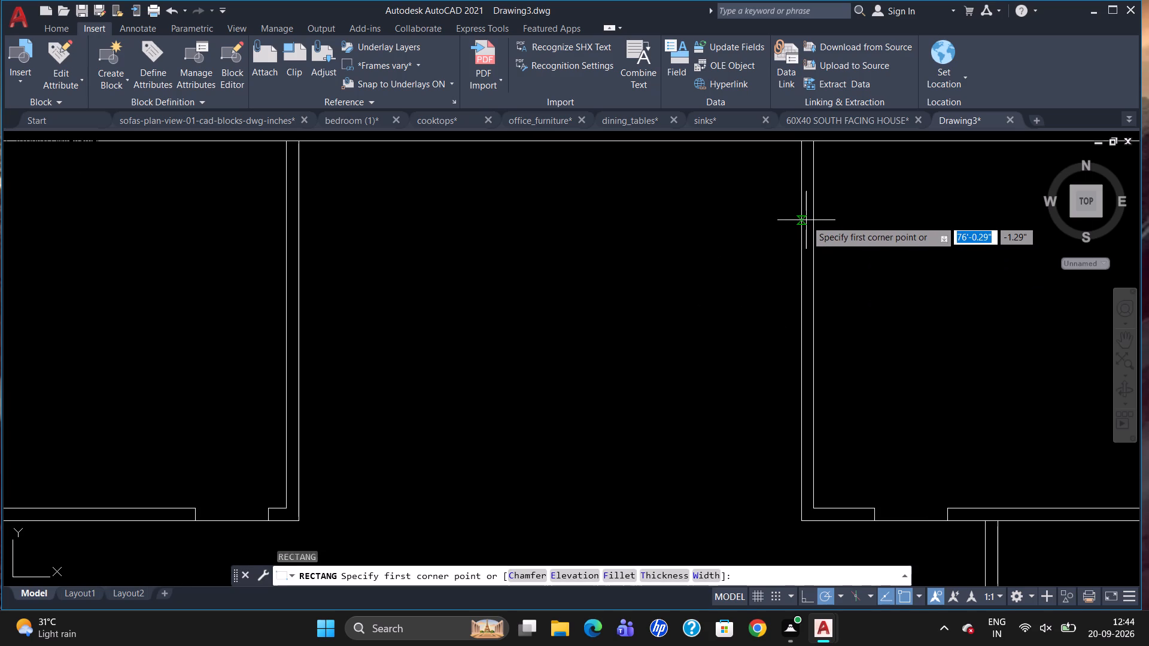
{"action": "left_click", "coordinate": [803, 218]}
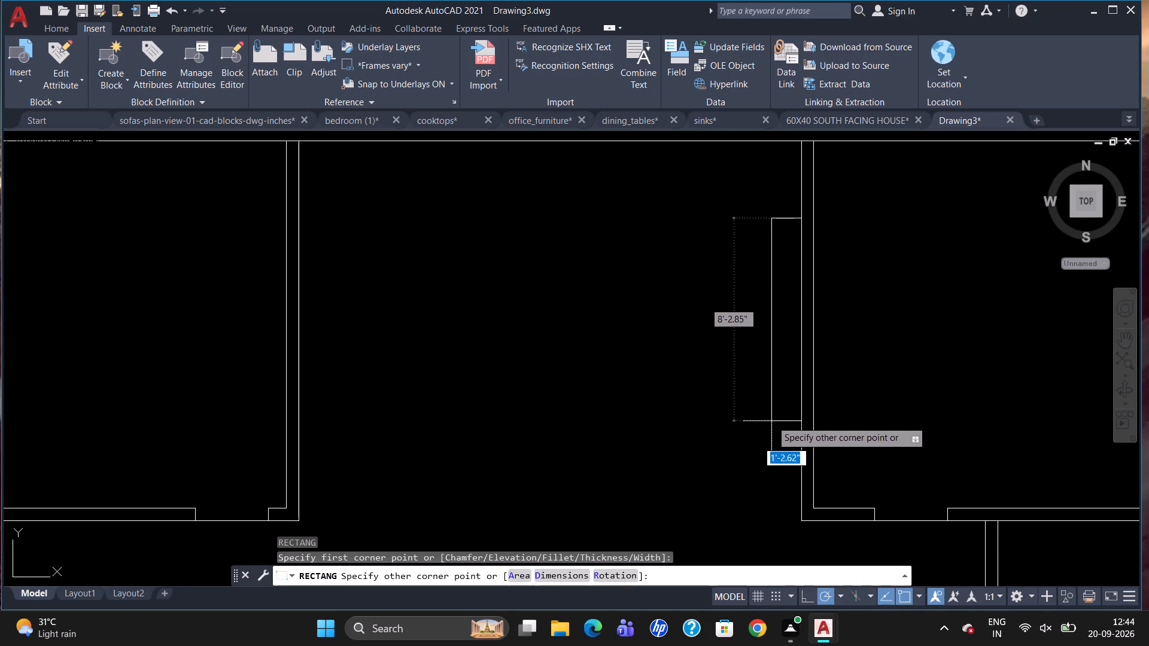
{"action": "left_click", "coordinate": [761, 425]}
Draw a vertical line across the top outer wall, 9" to the right of the upper-left room's right partition.
{"action": "scroll", "coordinate": [692, 374], "scroll_direction": "down", "scroll_amount": 2}
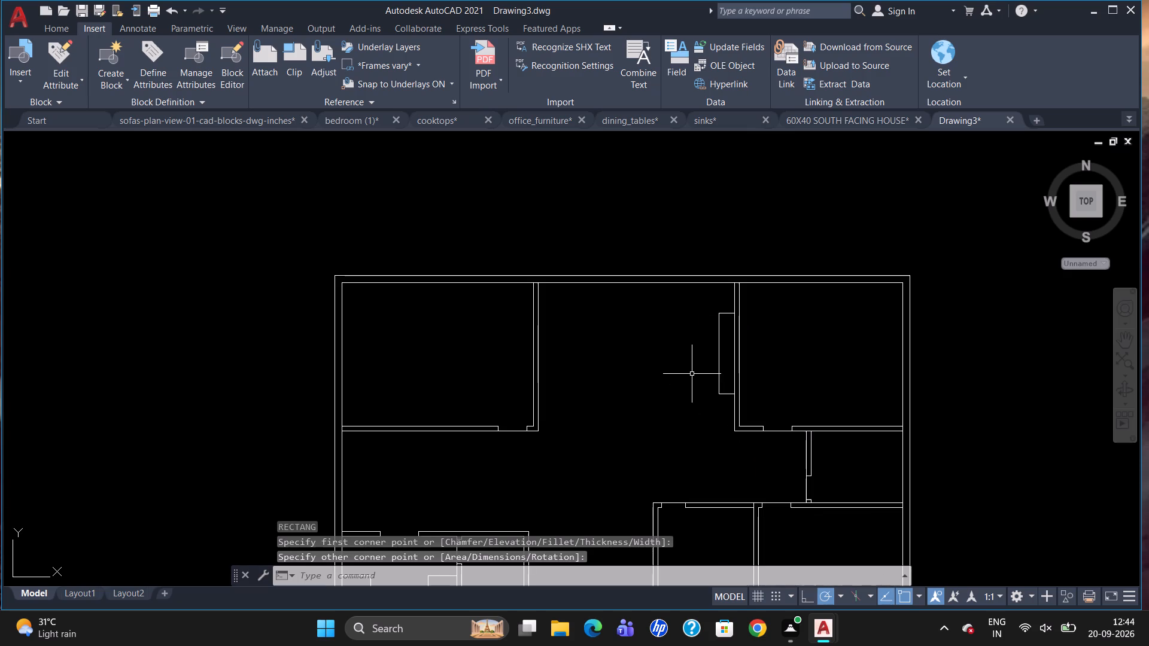
{"action": "scroll", "coordinate": [716, 240], "scroll_direction": "down", "scroll_amount": 1}
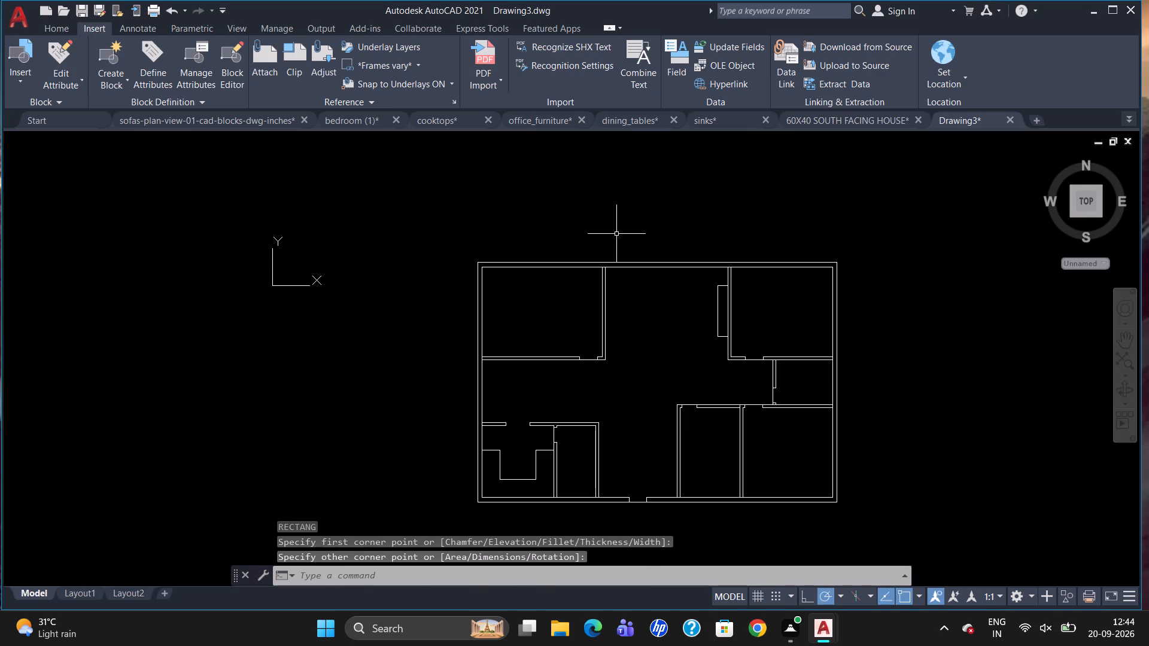
{"action": "scroll", "coordinate": [666, 281], "scroll_direction": "up", "scroll_amount": 1}
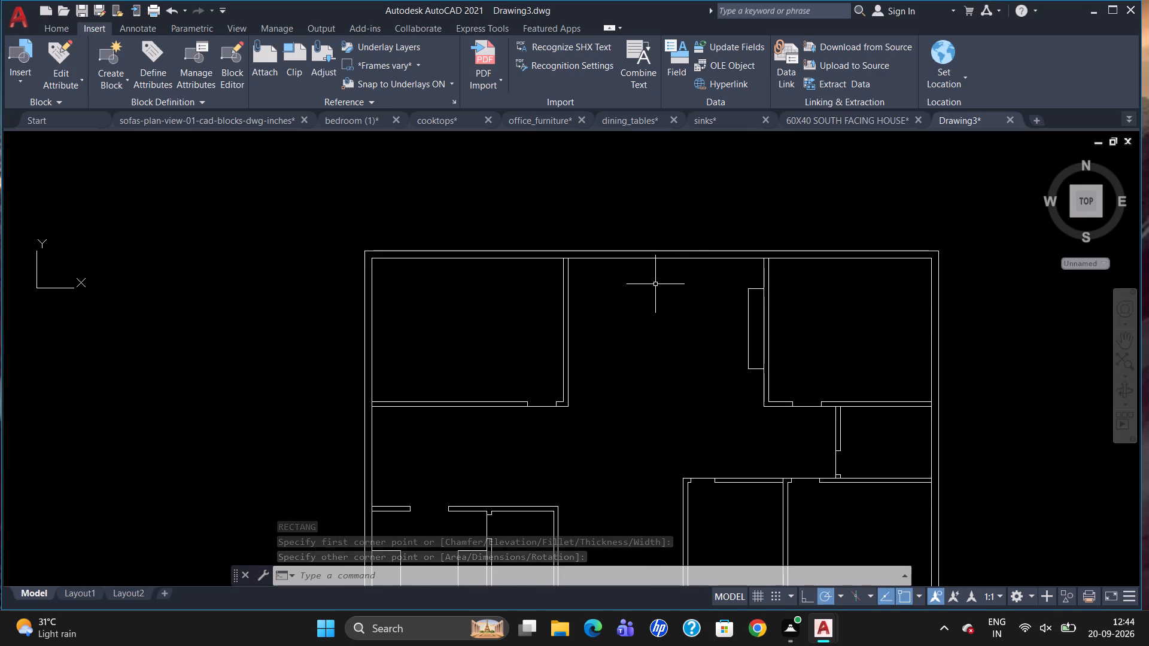
{"action": "key", "text": "l"}
{"action": "key", "text": "Return"}
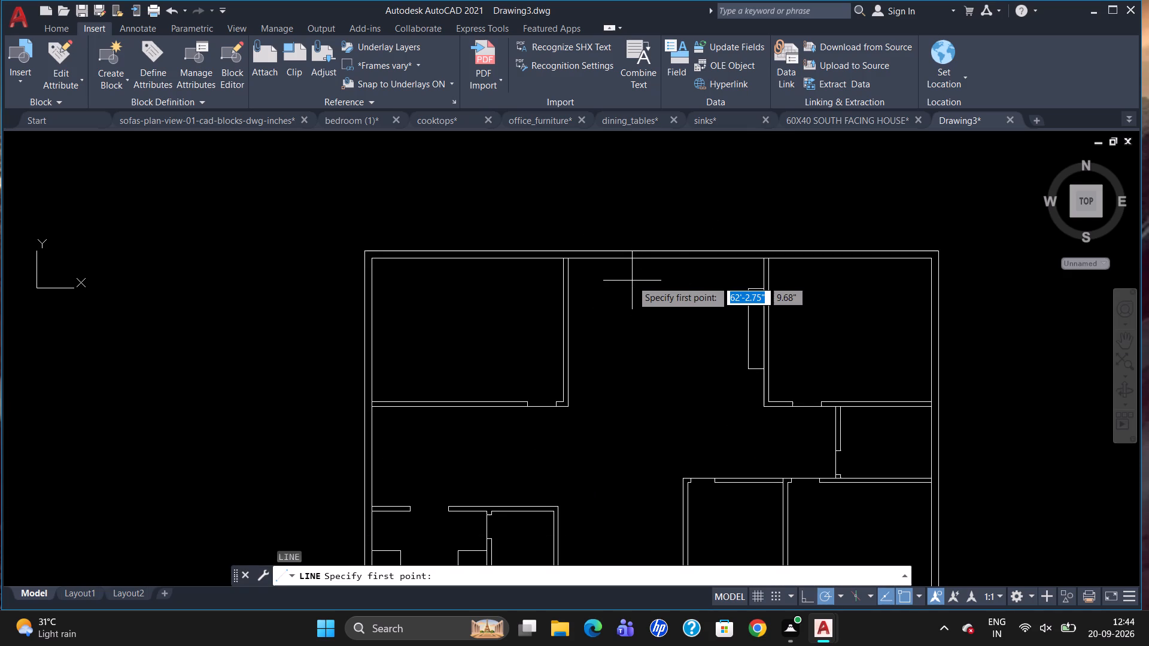
{"action": "type", "text": "TK"}
{"action": "key", "text": "Return"}
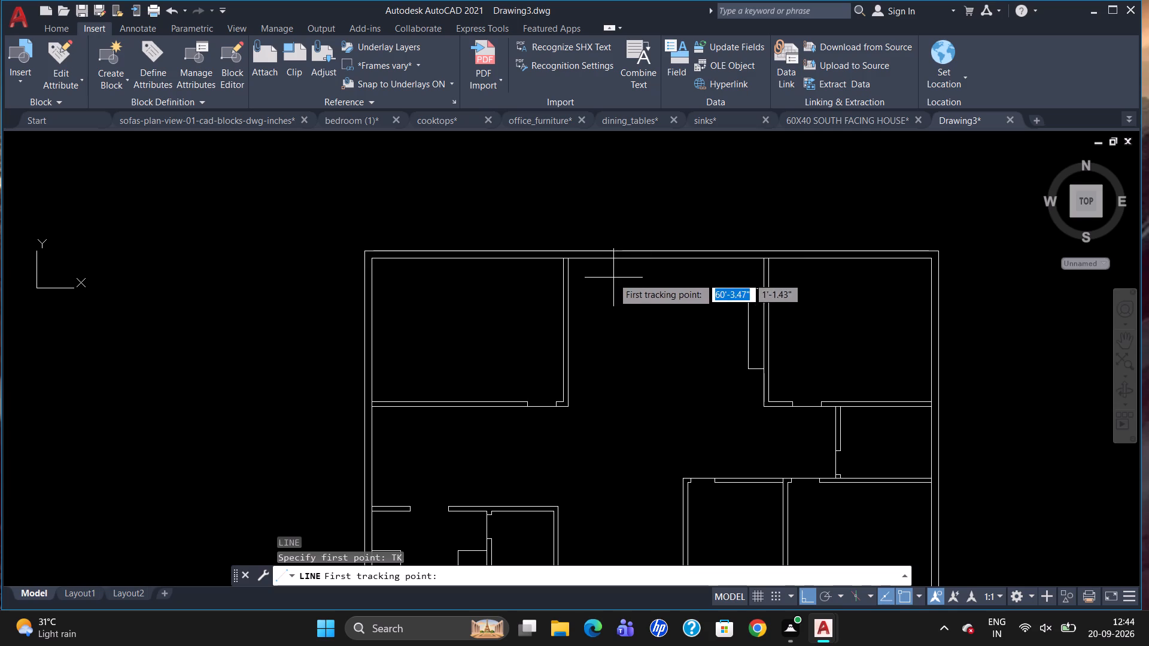
{"action": "scroll", "coordinate": [572, 256], "scroll_direction": "up", "scroll_amount": 2}
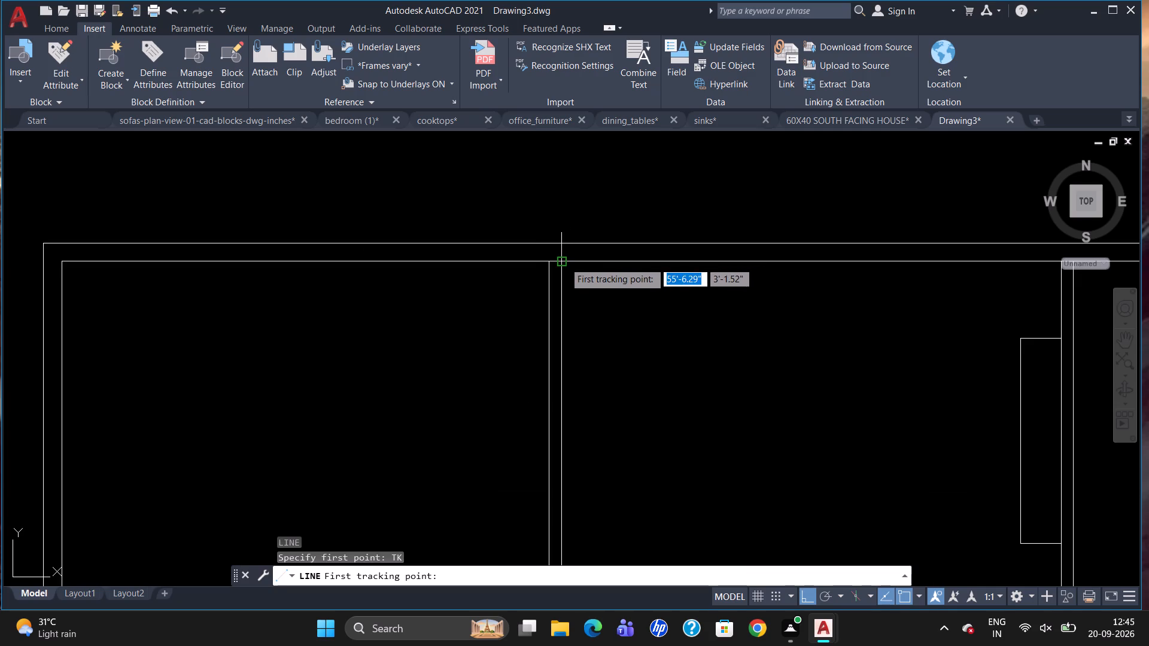
{"action": "left_click_drag", "start_coordinate": [564, 262], "coordinate": [618, 265]}
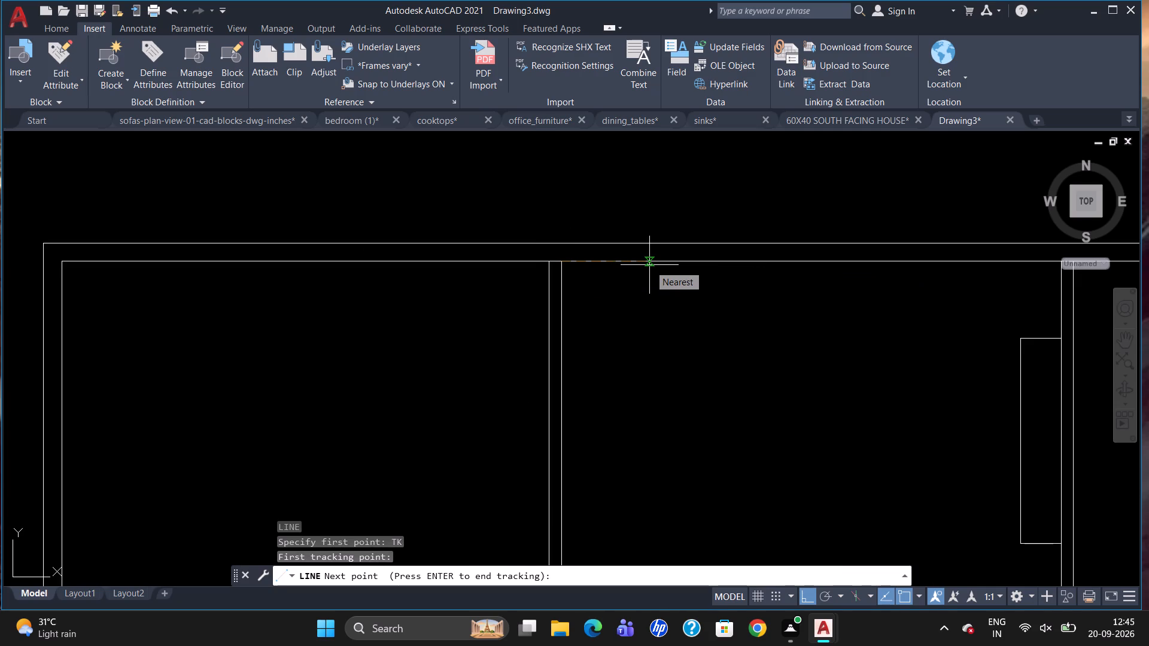
{"action": "key", "text": "8"}
{"action": "key", "text": "BackSpace"}
{"action": "key", "text": "9"}
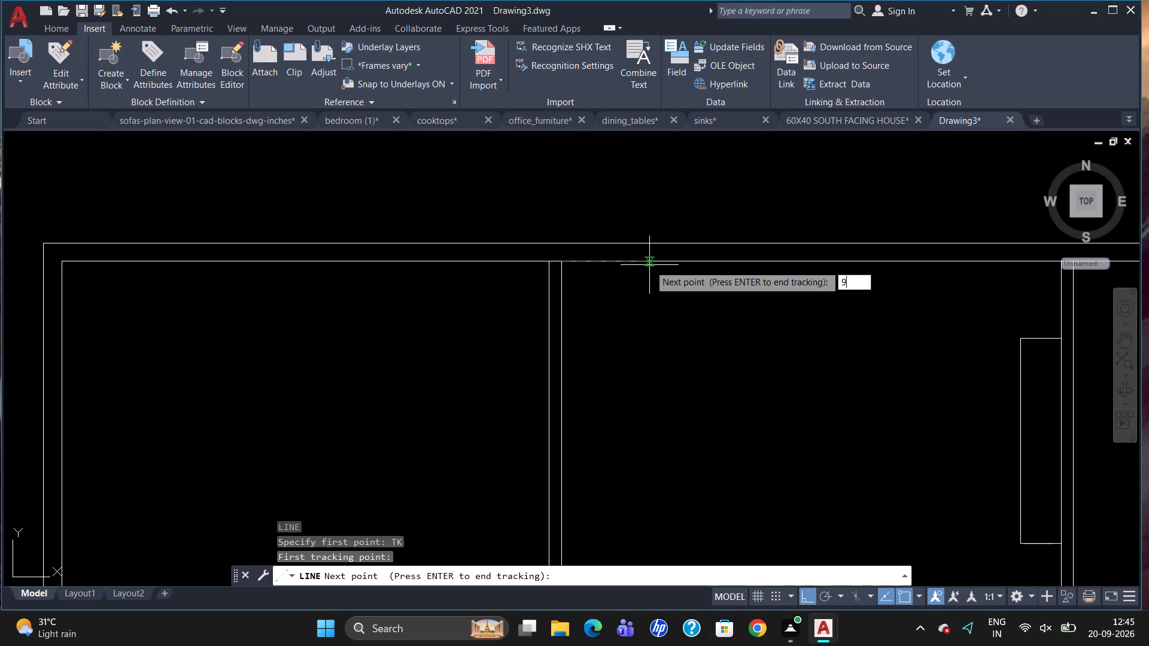
{"action": "key", "text": "Return"}
{"action": "key", "text": "Return"}
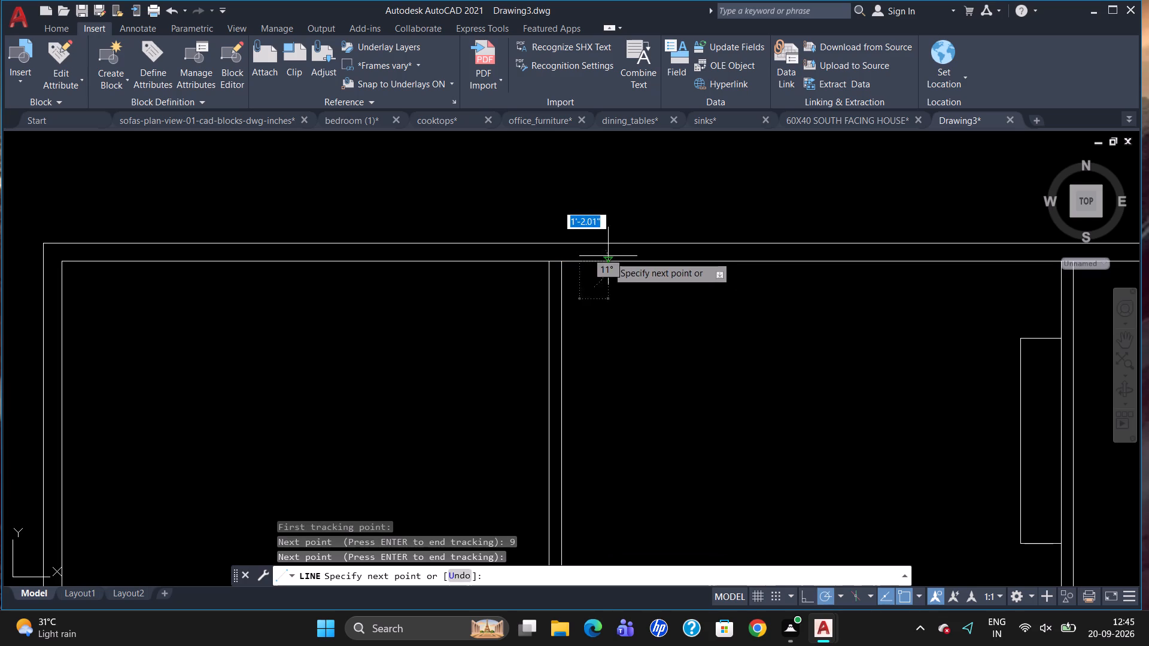
{"action": "scroll", "coordinate": [592, 240], "scroll_direction": "up", "scroll_amount": 2}
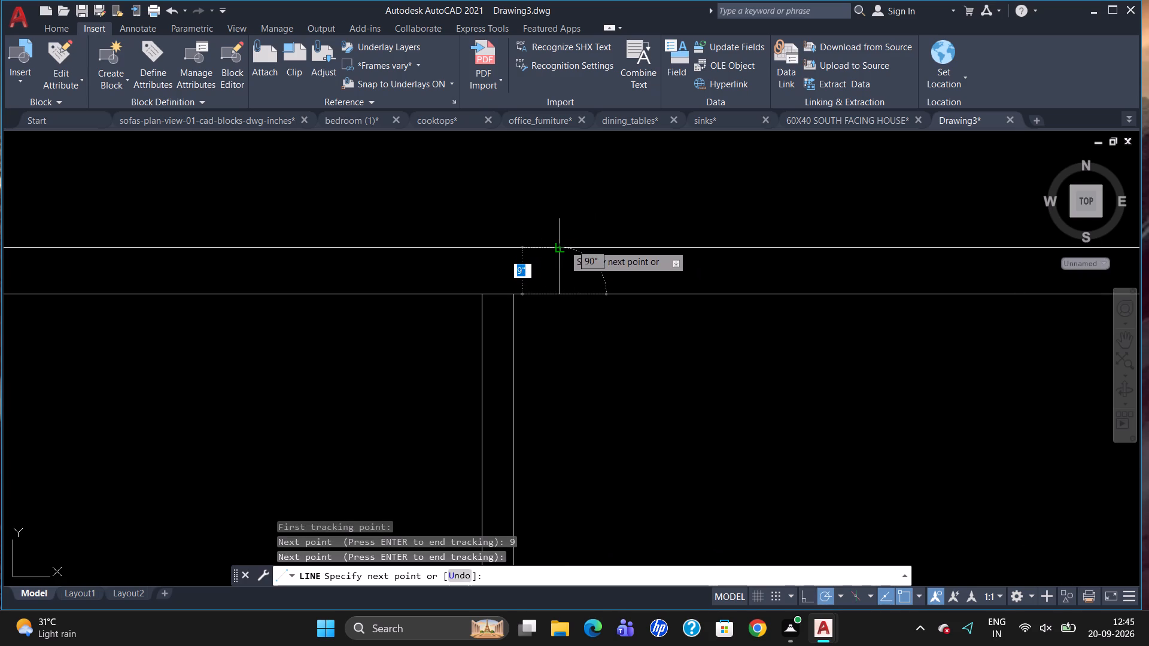
{"action": "left_click", "coordinate": [564, 243]}
{"action": "key", "text": "Escape"}
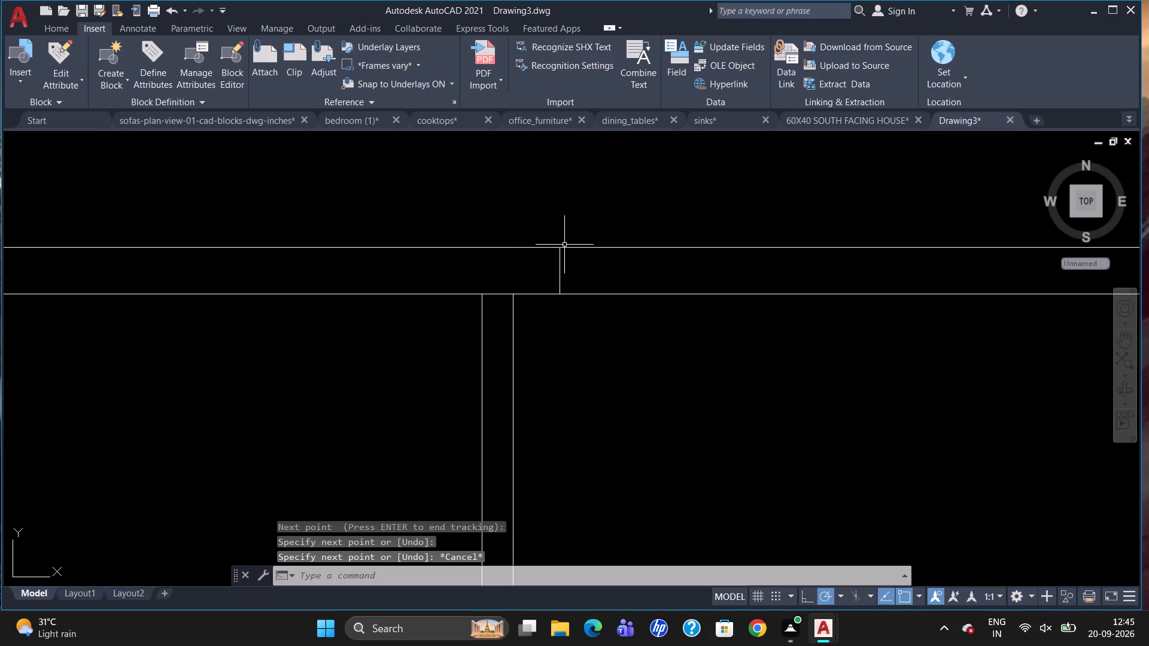
Offset the new vertical line in the top outer wall 6' to the right.
{"action": "key", "text": "o"}
{"action": "key", "text": "Return"}
{"action": "type", "text": "6'"}
{"action": "key", "text": "Return"}
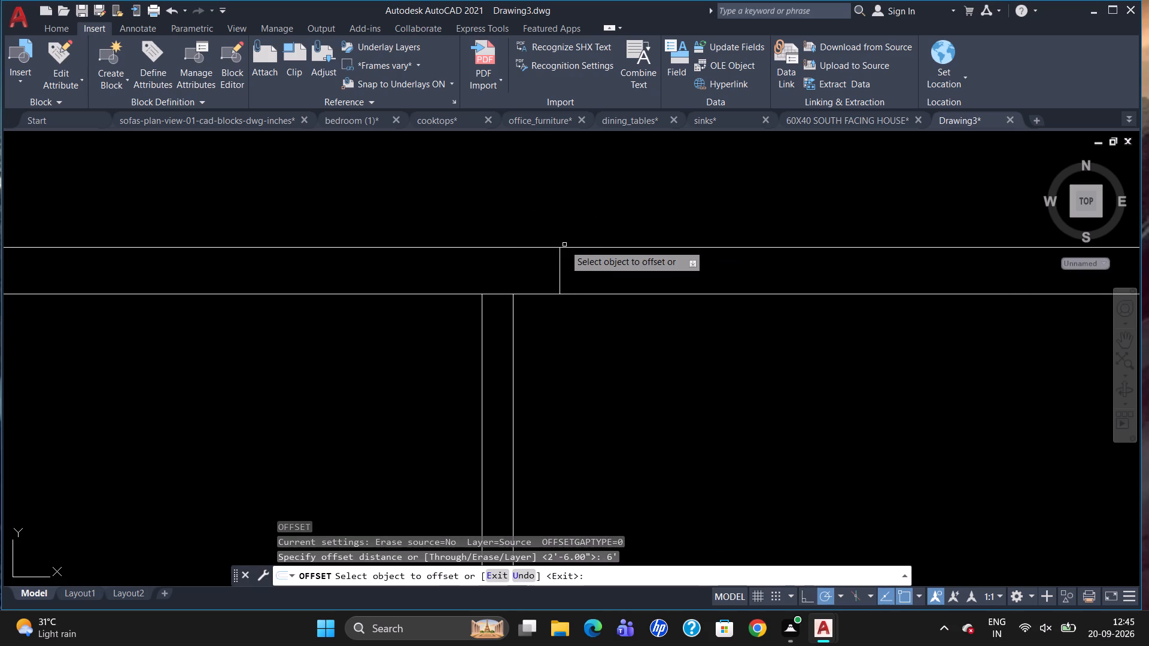
{"action": "left_click_drag", "start_coordinate": [560, 278], "coordinate": [611, 282]}
{"action": "left_click", "coordinate": [705, 273]}
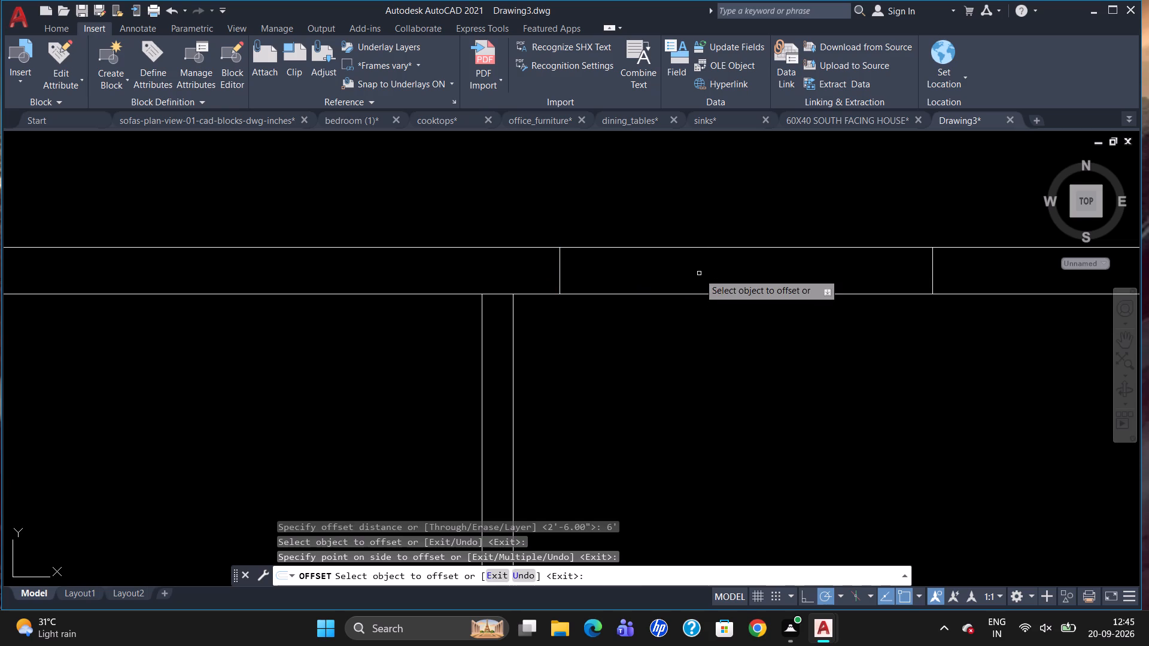
Offset the left jamb line of the top outer wall opening 3' to the right, inside the opening.
{"action": "scroll", "coordinate": [701, 251], "scroll_direction": "down", "scroll_amount": 3}
{"action": "scroll", "coordinate": [745, 196], "scroll_direction": "down", "scroll_amount": 2}
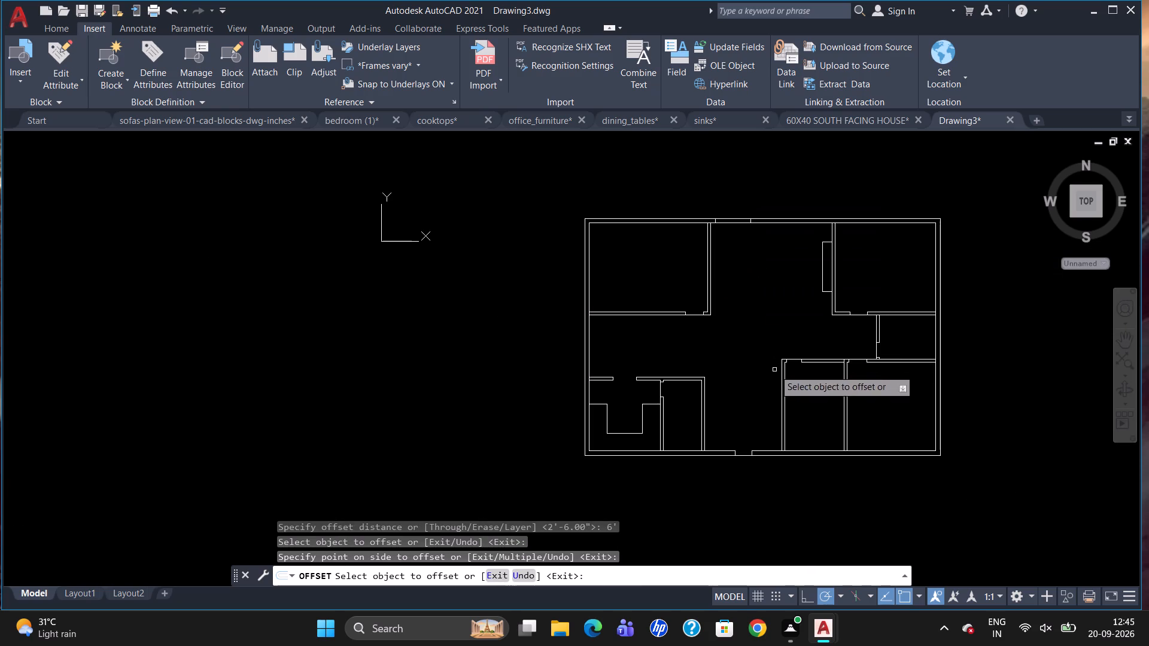
{"action": "scroll", "coordinate": [786, 230], "scroll_direction": "up", "scroll_amount": 2}
{"action": "scroll", "coordinate": [738, 252], "scroll_direction": "up", "scroll_amount": 1}
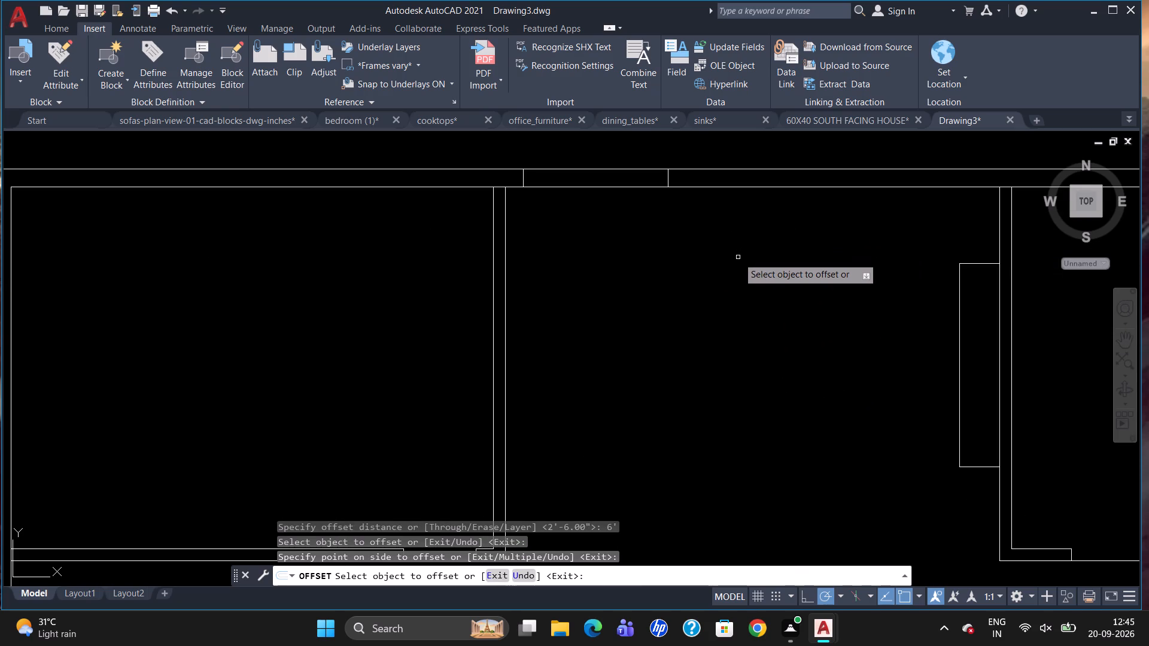
{"action": "left_click_drag", "start_coordinate": [523, 176], "coordinate": [531, 178]}
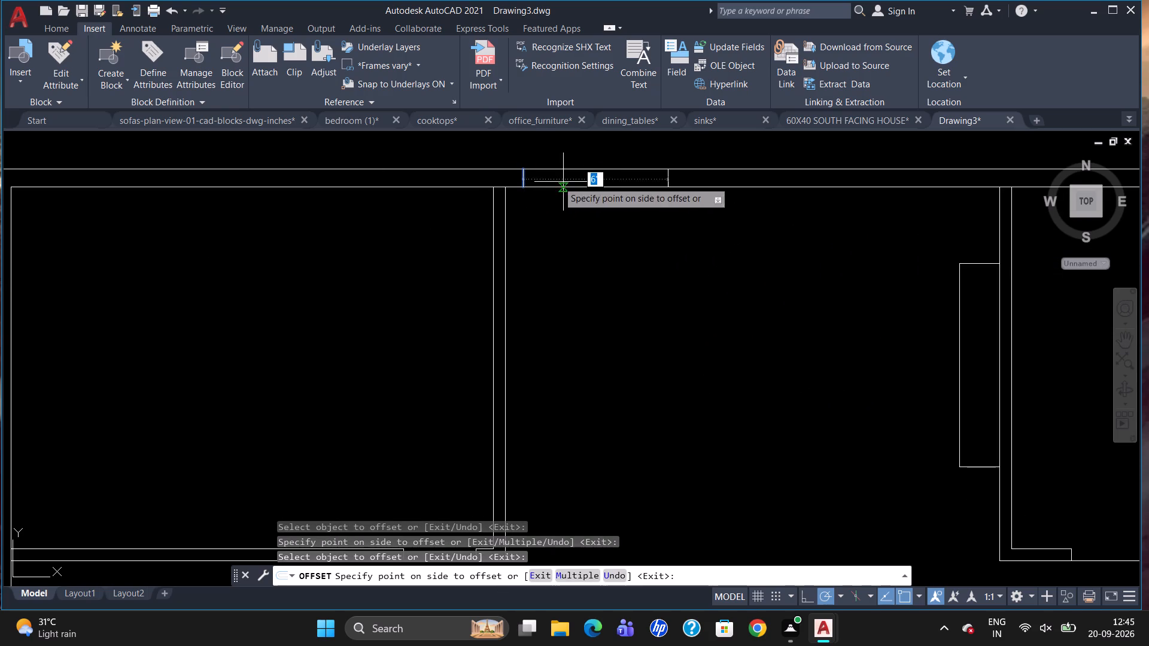
{"action": "type", "text": "3'"}
{"action": "key", "text": "Return"}
{"action": "key", "text": "Escape"}
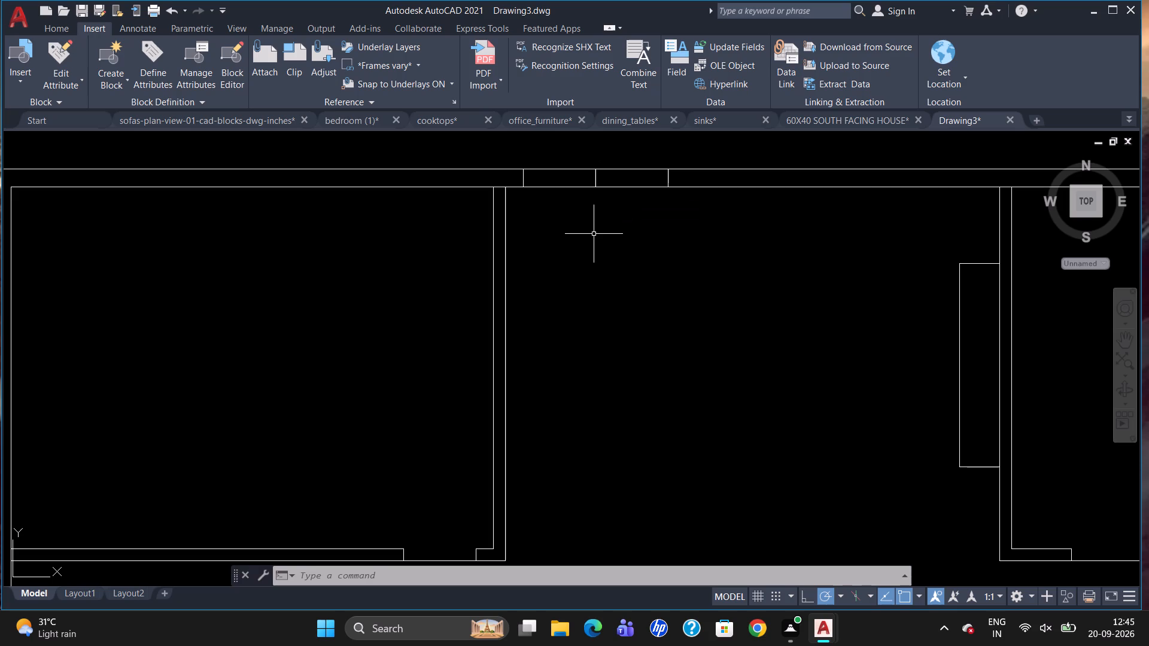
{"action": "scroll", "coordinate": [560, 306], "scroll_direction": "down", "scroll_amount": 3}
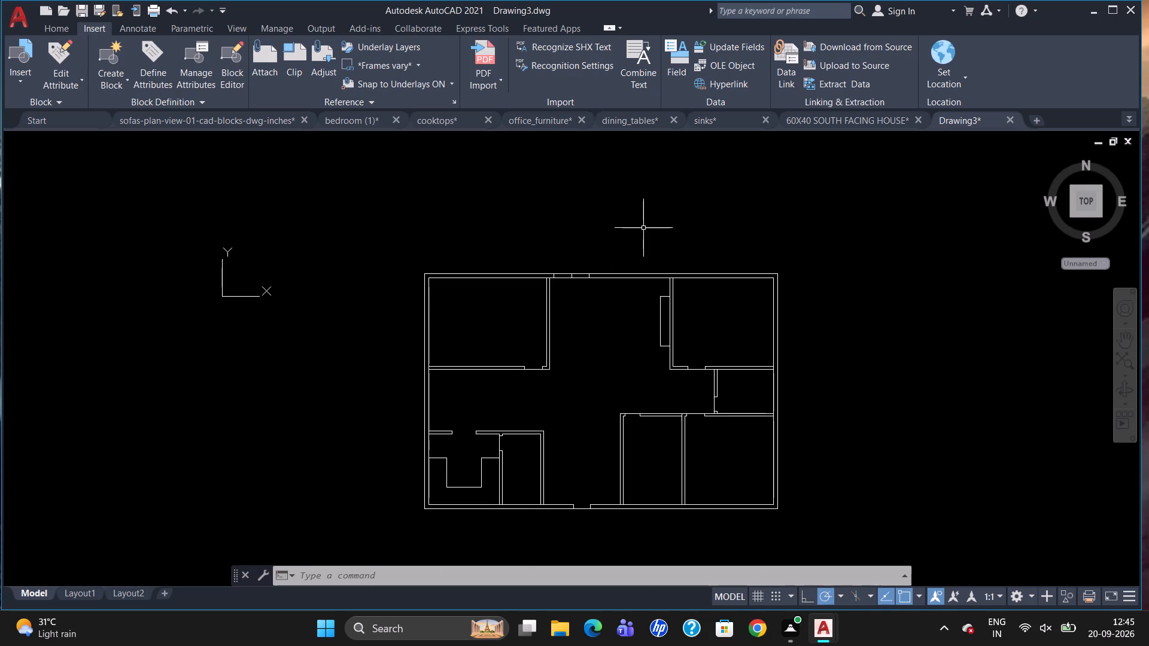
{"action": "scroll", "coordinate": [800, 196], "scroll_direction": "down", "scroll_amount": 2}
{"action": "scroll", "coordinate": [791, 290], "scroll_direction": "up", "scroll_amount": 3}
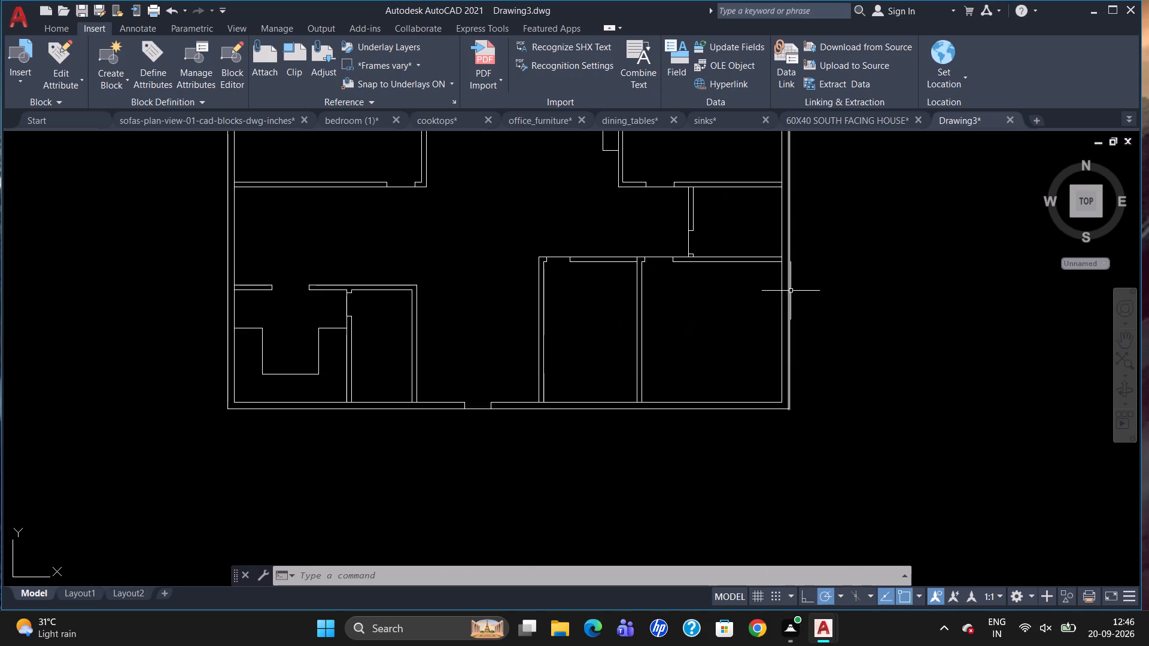
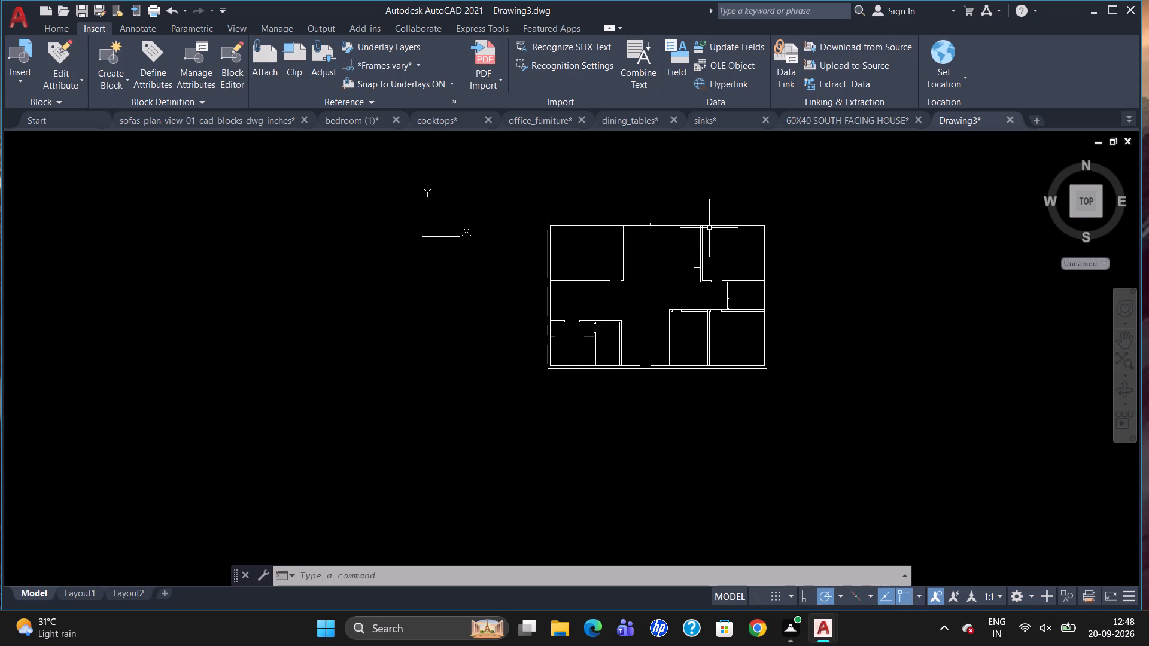
Draw a vertical rectangle 9" wide and 54" long in the empty space to the right of the plan.
{"action": "scroll", "coordinate": [700, 203], "scroll_direction": "up", "scroll_amount": 2}
{"action": "scroll", "coordinate": [643, 244], "scroll_direction": "down", "scroll_amount": 2}
{"action": "scroll", "coordinate": [664, 313], "scroll_direction": "up", "scroll_amount": 1}
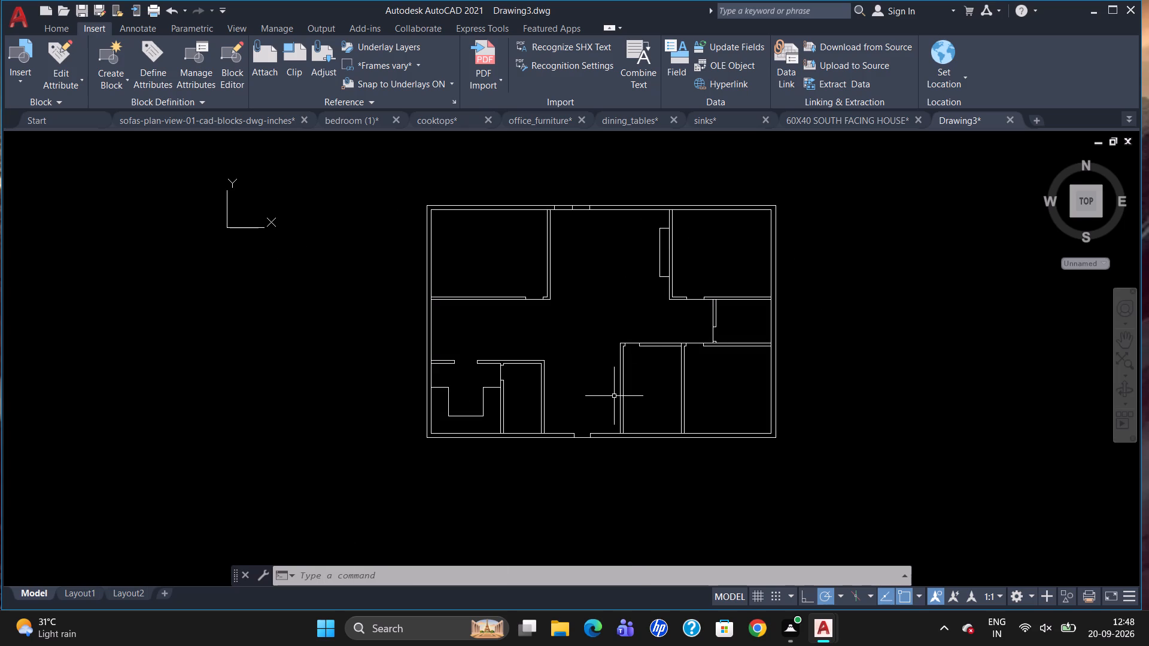
{"action": "key", "text": "r"}
{"action": "key", "text": "e"}
{"action": "key", "text": "c"}
{"action": "key", "text": "Return"}
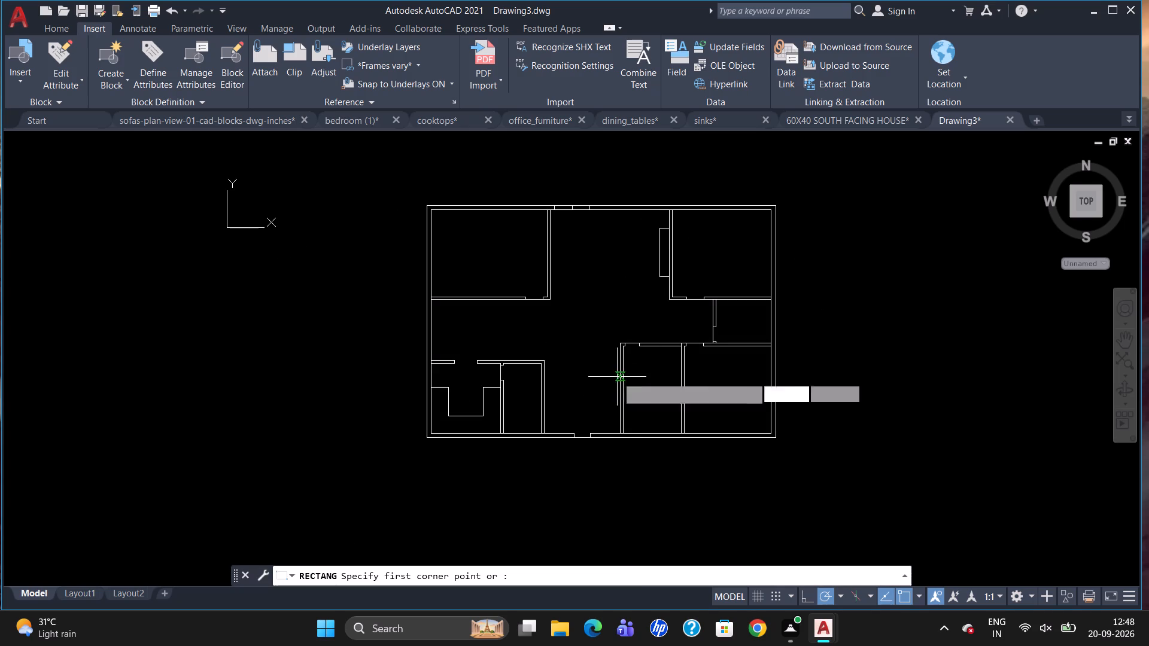
{"action": "left_click_drag", "start_coordinate": [869, 289], "coordinate": [884, 339]}
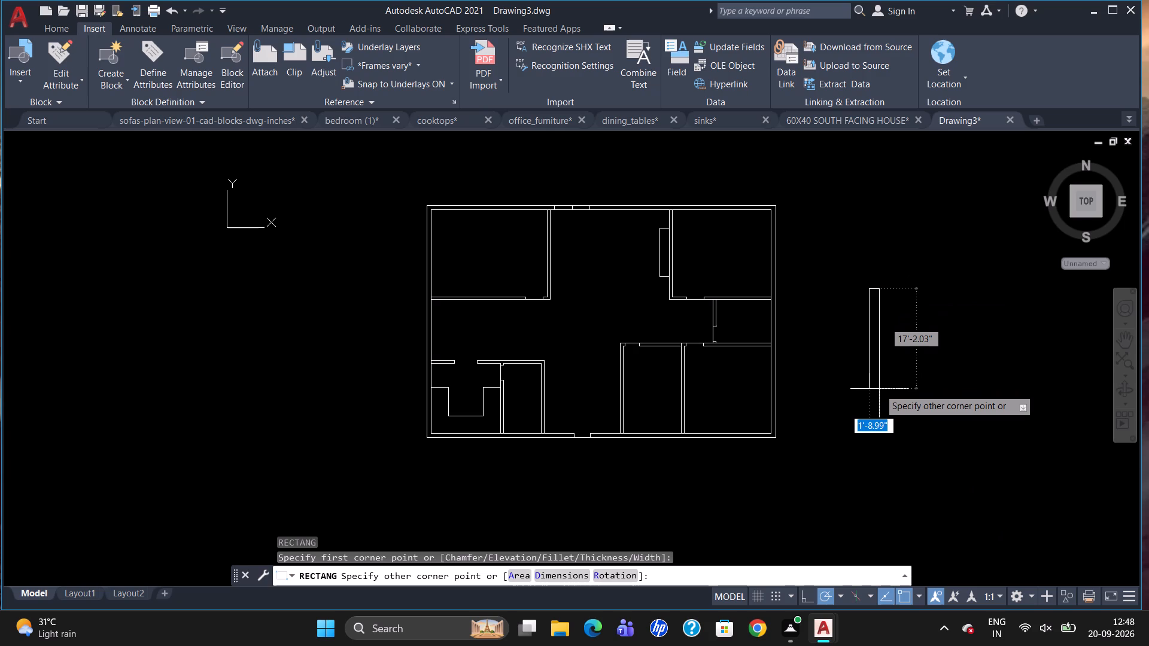
{"action": "key", "text": "9"}
{"action": "key", "text": "Tab"}
{"action": "type", "text": "54"}
{"action": "key", "text": "Return"}
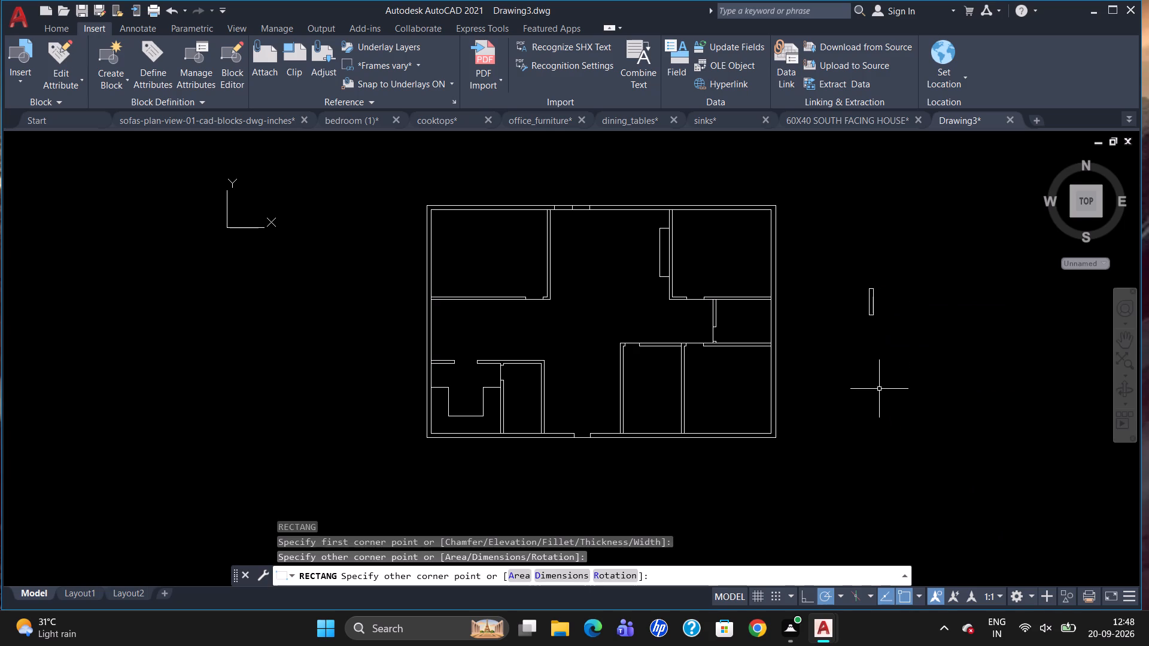
Draw a vertical centre line through the new rectangle between the midpoints of its two short sides.
{"action": "key", "text": "l"}
{"action": "key", "text": "Return"}
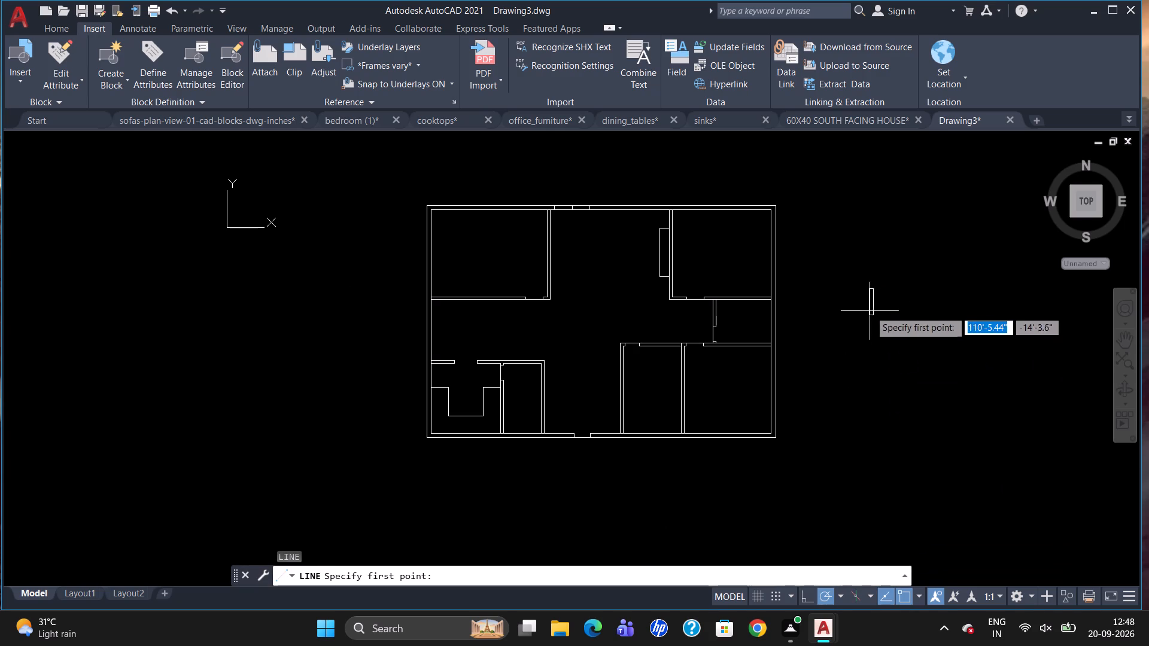
{"action": "scroll", "coordinate": [869, 310], "scroll_direction": "up", "scroll_amount": 4}
{"action": "left_click_drag", "start_coordinate": [859, 237], "coordinate": [859, 251]}
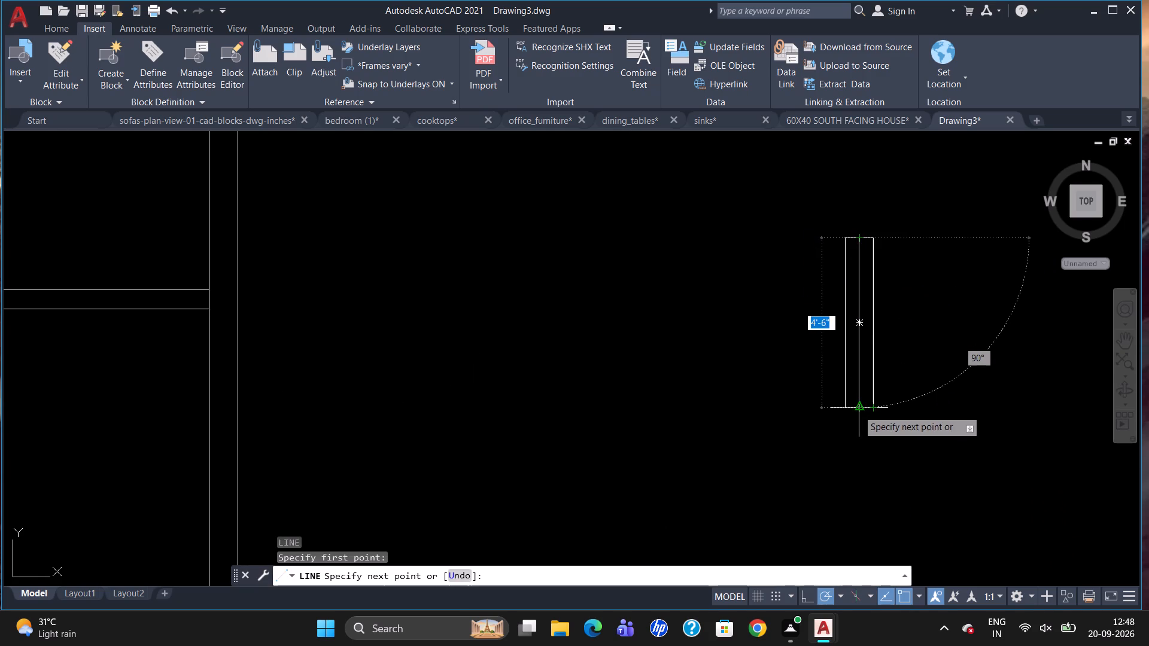
{"action": "left_click", "coordinate": [858, 410]}
{"action": "key", "text": "Escape"}
Group the rectangle and its centre line into a single window symbol.
{"action": "left_click_drag", "start_coordinate": [929, 371], "coordinate": [838, 377]}
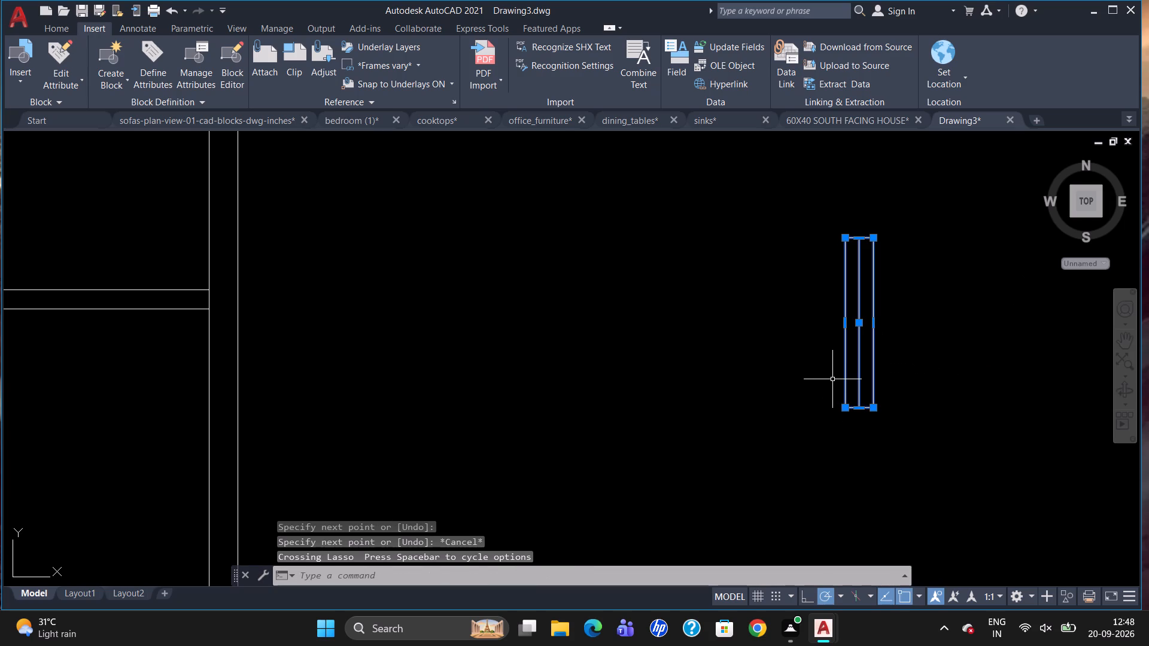
{"action": "key", "text": "g"}
{"action": "key", "text": "Return"}
Move the window symbol by its upper-right corner into the right outer wall of the upper-right room, flush with the wall faces.
{"action": "left_click", "coordinate": [859, 382]}
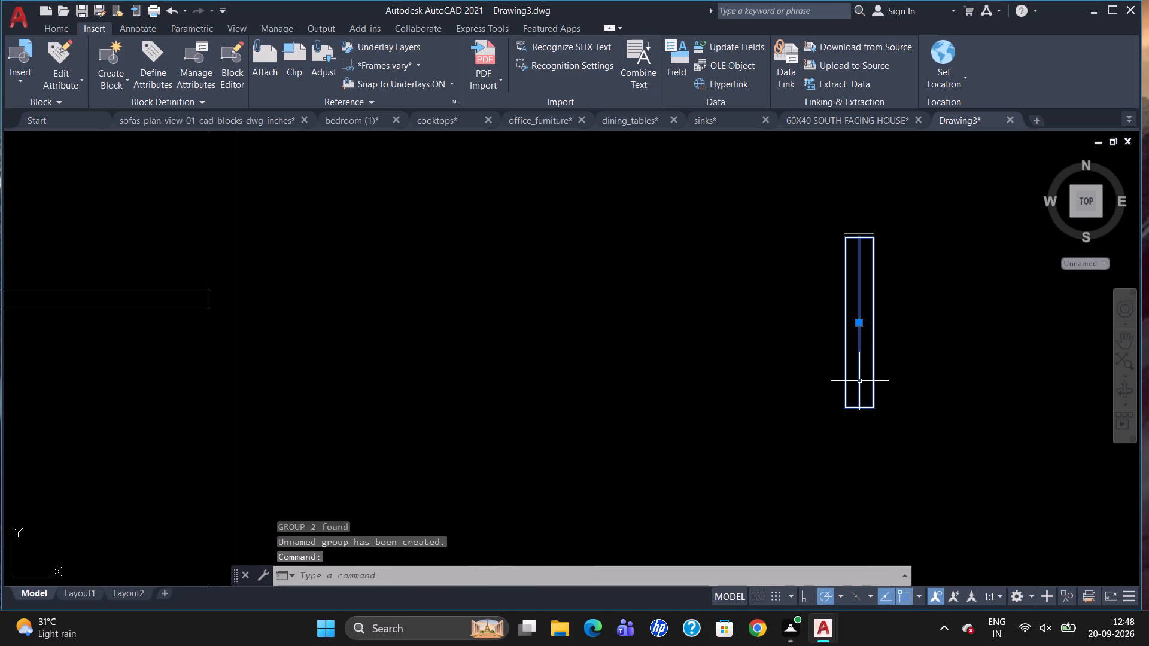
{"action": "key", "text": "m"}
{"action": "key", "text": "Return"}
{"action": "left_click_drag", "start_coordinate": [878, 242], "coordinate": [845, 264]}
{"action": "scroll", "coordinate": [835, 268], "scroll_direction": "down", "scroll_amount": 2}
{"action": "scroll", "coordinate": [693, 247], "scroll_direction": "down", "scroll_amount": 2}
{"action": "scroll", "coordinate": [656, 184], "scroll_direction": "up", "scroll_amount": 3}
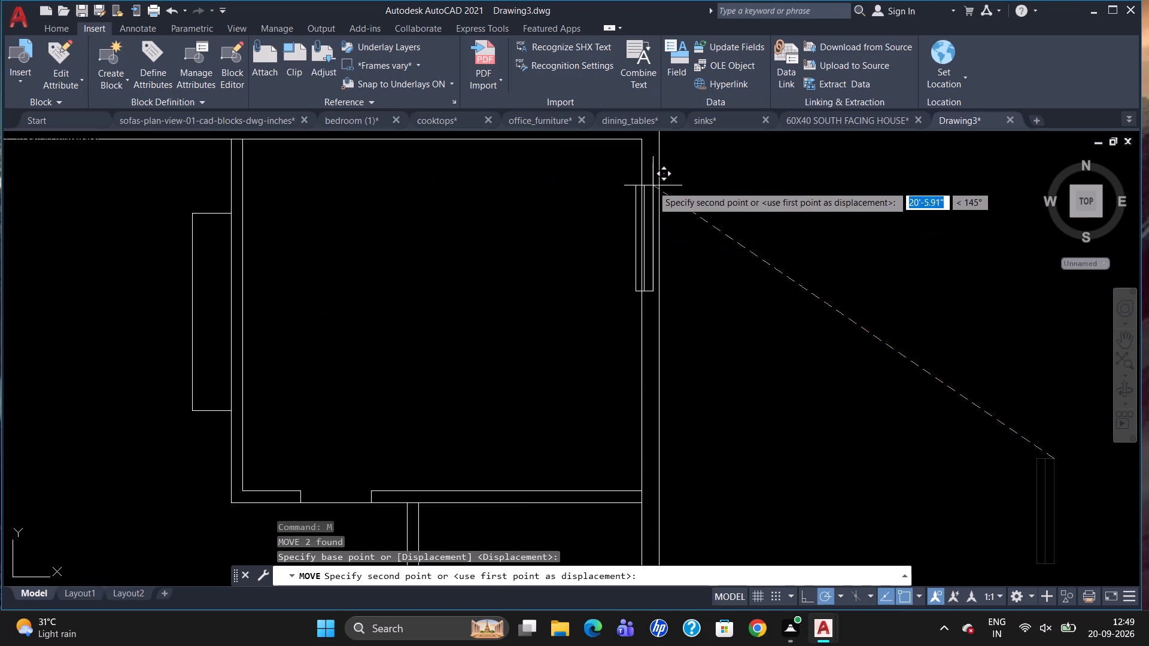
{"action": "scroll", "coordinate": [661, 227], "scroll_direction": "up", "scroll_amount": 3}
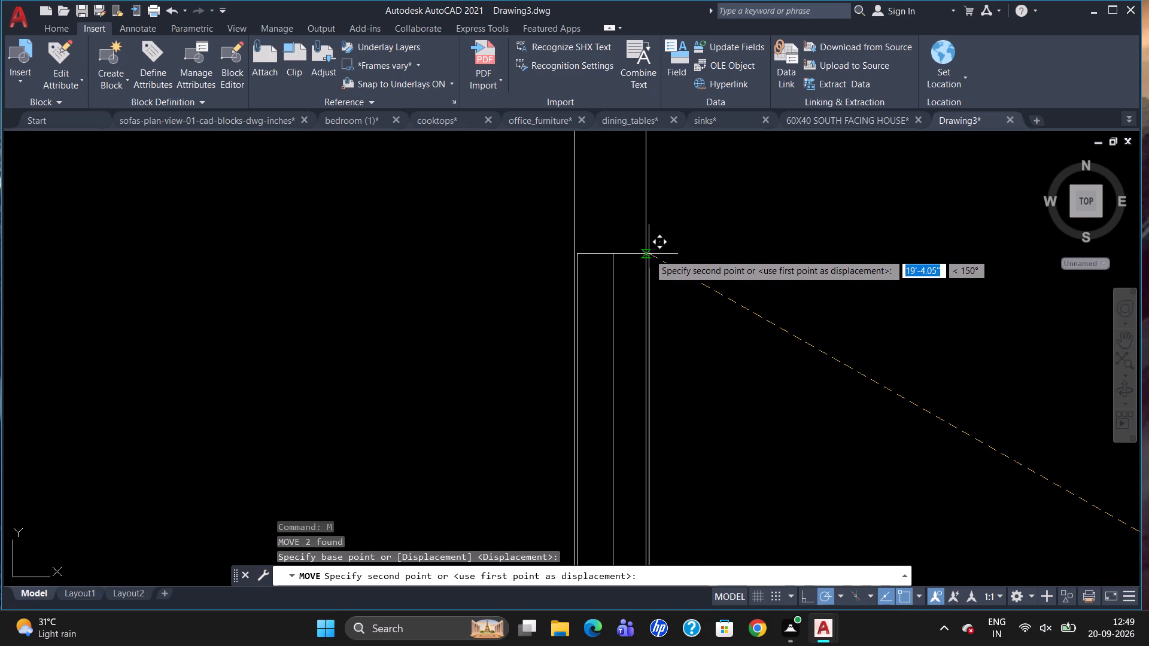
{"action": "left_click", "coordinate": [646, 257]}
Copy the window symbol by its upper-right corner into the left outer wall of the upper-left room.
{"action": "left_click", "coordinate": [646, 256]}
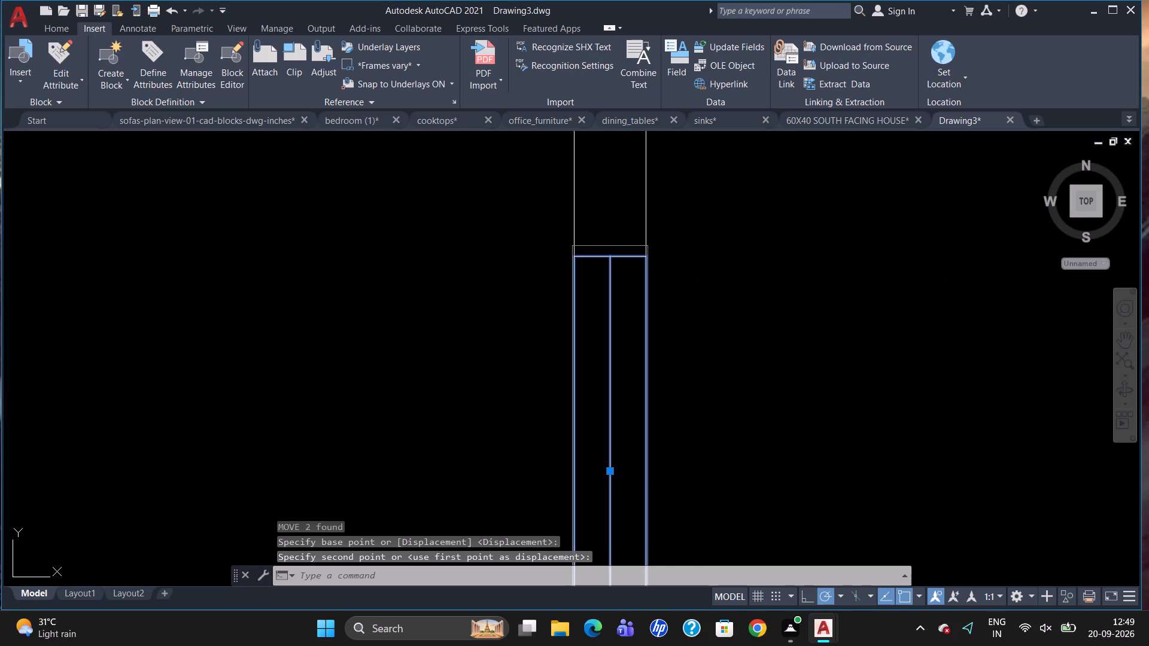
{"action": "type", "text": "CO"}
{"action": "key", "text": "Return"}
{"action": "left_click", "coordinate": [648, 262]}
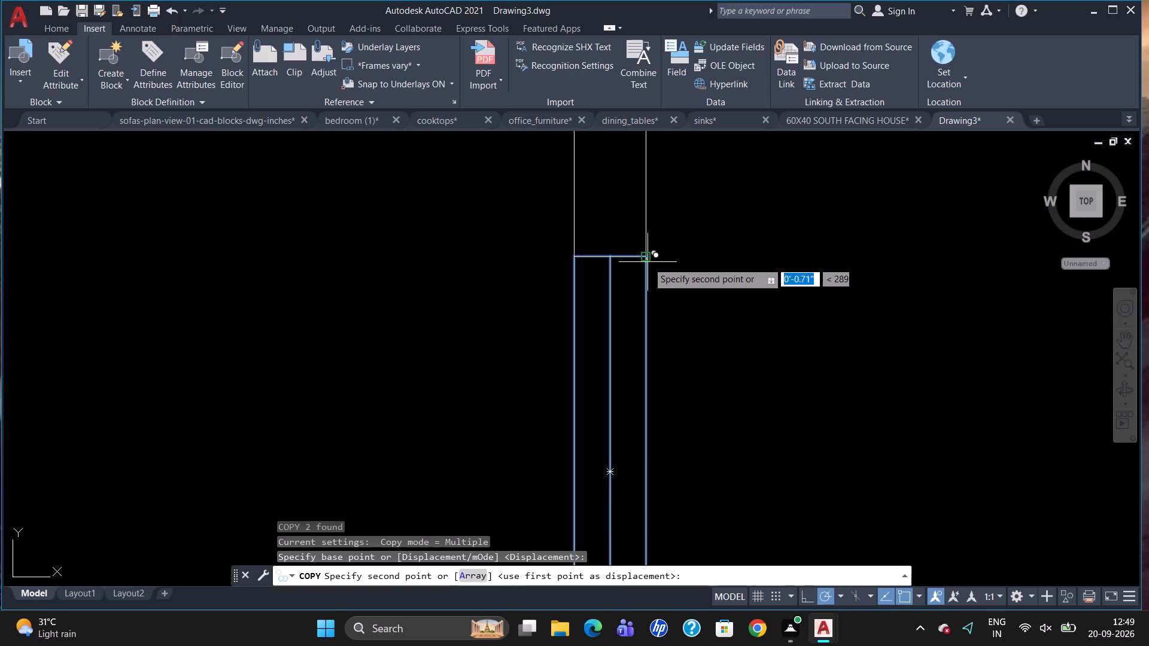
{"action": "scroll", "coordinate": [717, 242], "scroll_direction": "down", "scroll_amount": 5}
{"action": "scroll", "coordinate": [160, 275], "scroll_direction": "up", "scroll_amount": 2}
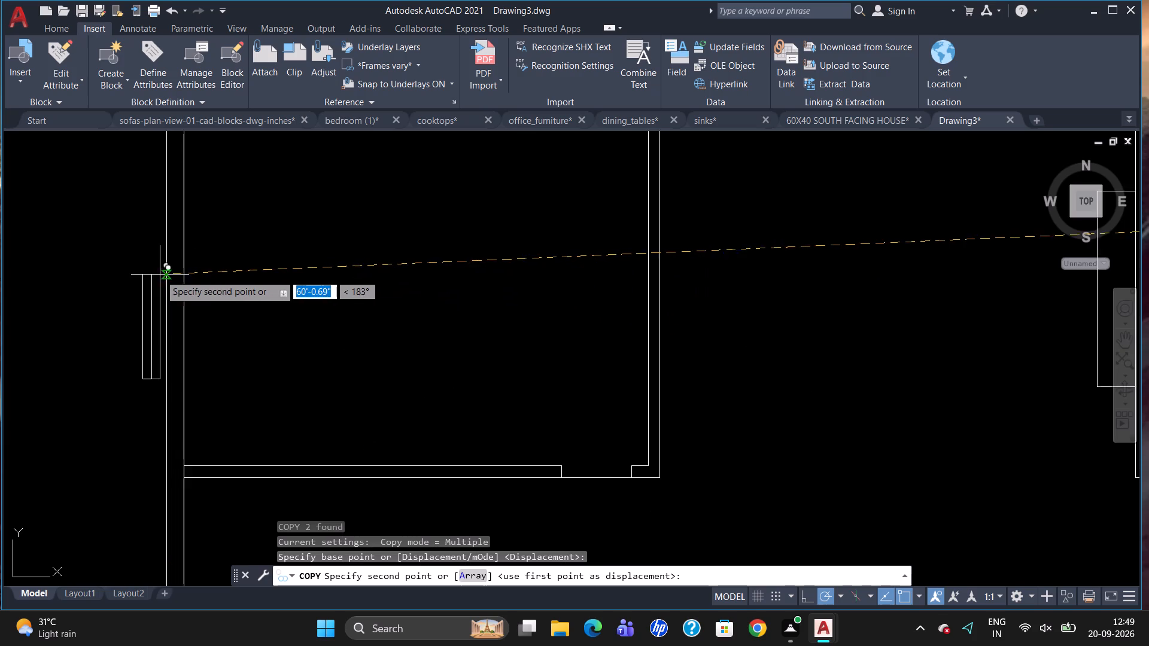
{"action": "scroll", "coordinate": [160, 275], "scroll_direction": "up", "scroll_amount": 1}
{"action": "left_click", "coordinate": [197, 242]}
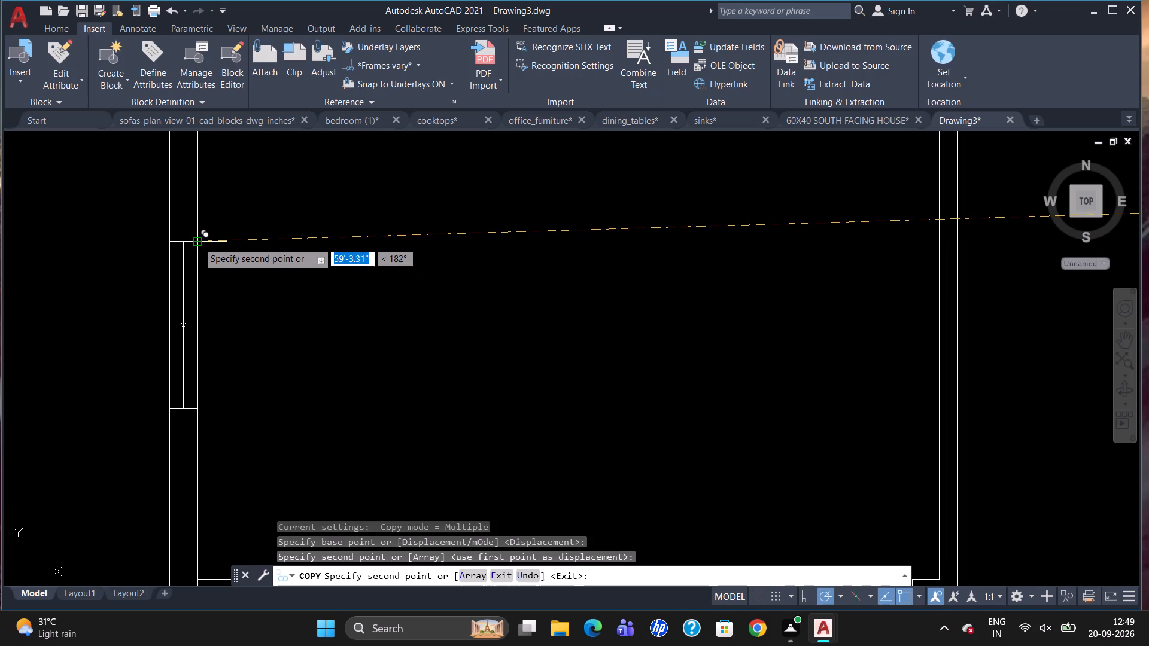
Place another copy of the window in the right outer wall of the lower-right room.
{"action": "scroll", "coordinate": [244, 221], "scroll_direction": "down", "scroll_amount": 3}
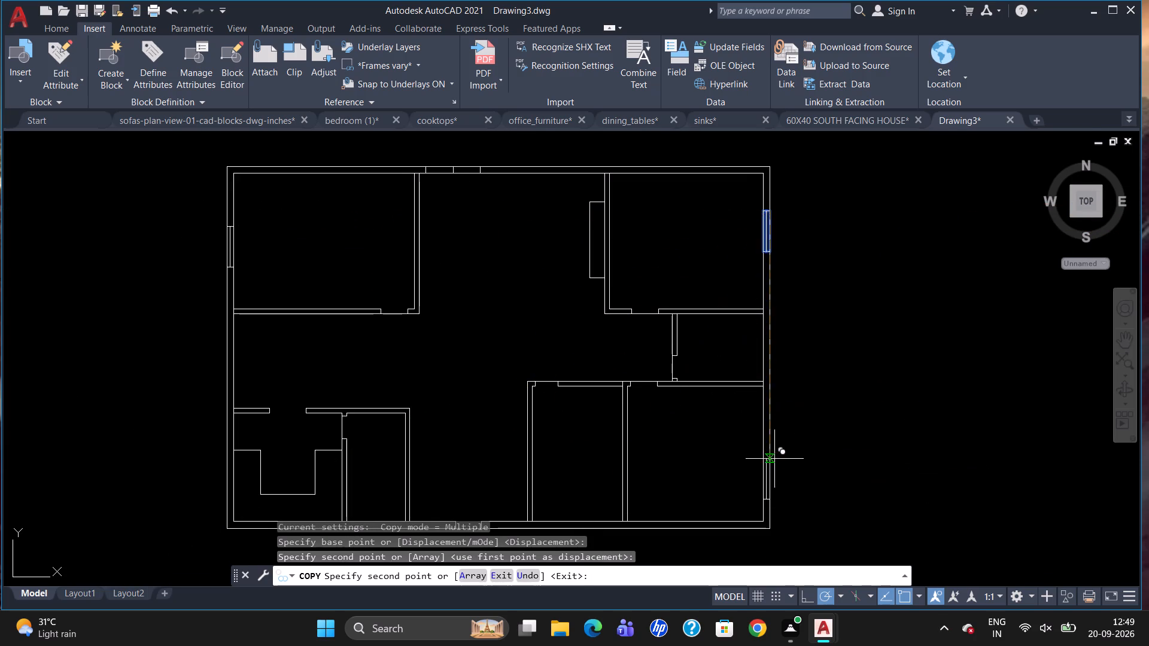
{"action": "scroll", "coordinate": [775, 459], "scroll_direction": "up", "scroll_amount": 4}
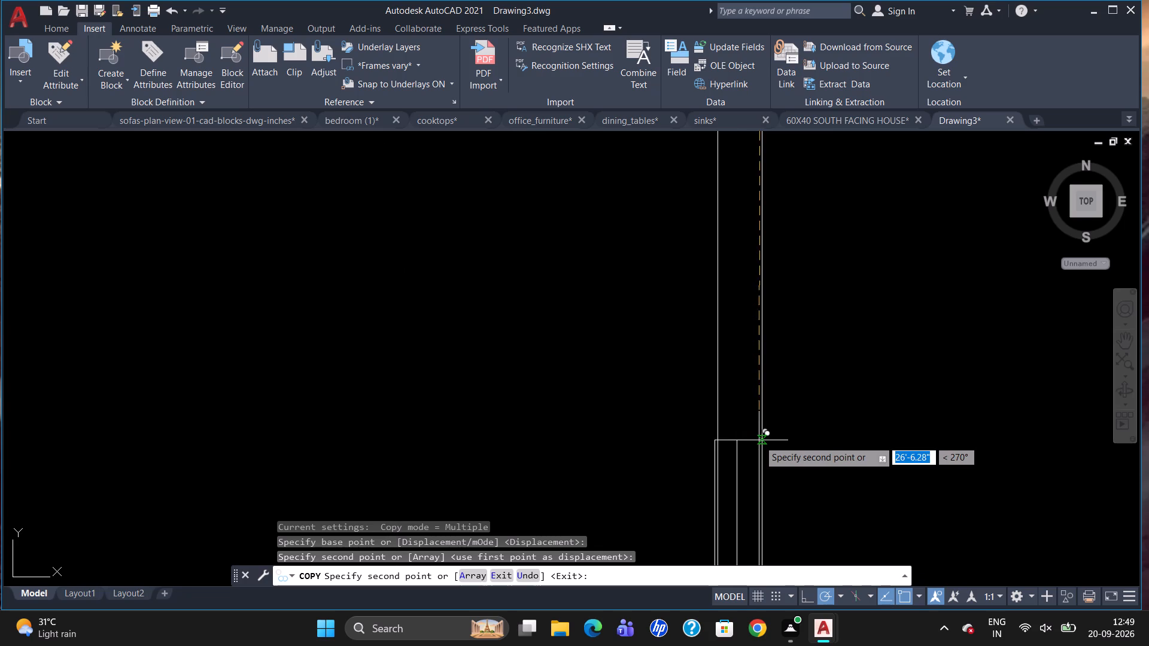
{"action": "left_click", "coordinate": [762, 441]}
Place a vertical copy of the window just below the bottom outer wall, under the lower-right room.
{"action": "scroll", "coordinate": [716, 348], "scroll_direction": "down", "scroll_amount": 4}
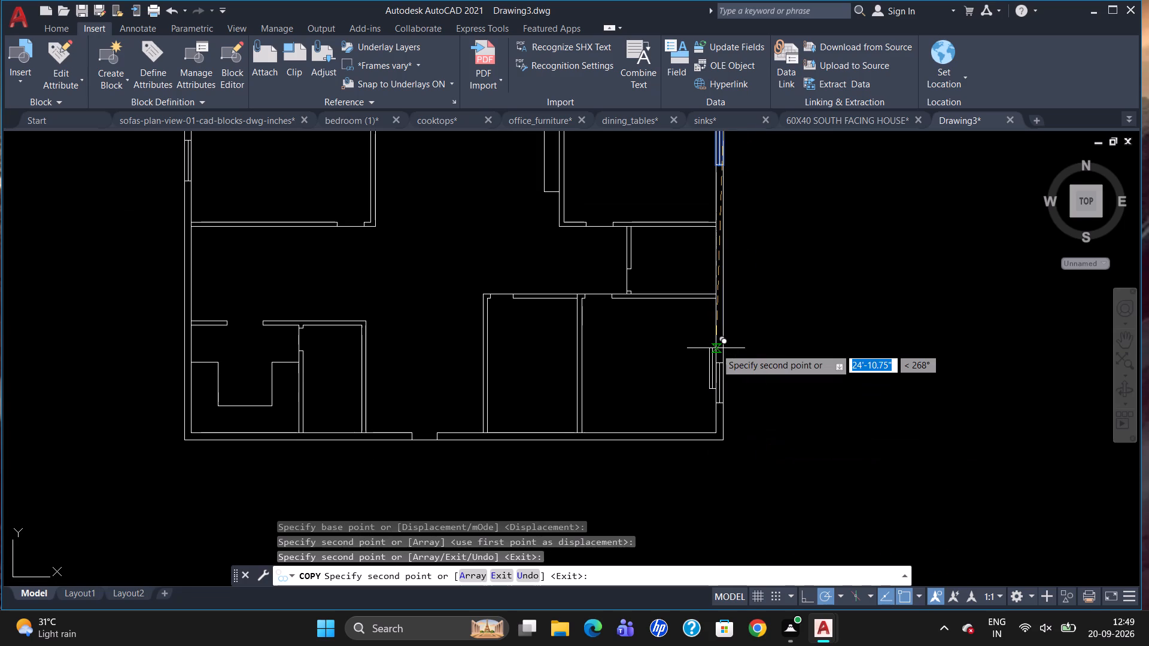
{"action": "scroll", "coordinate": [697, 414], "scroll_direction": "down", "scroll_amount": 1}
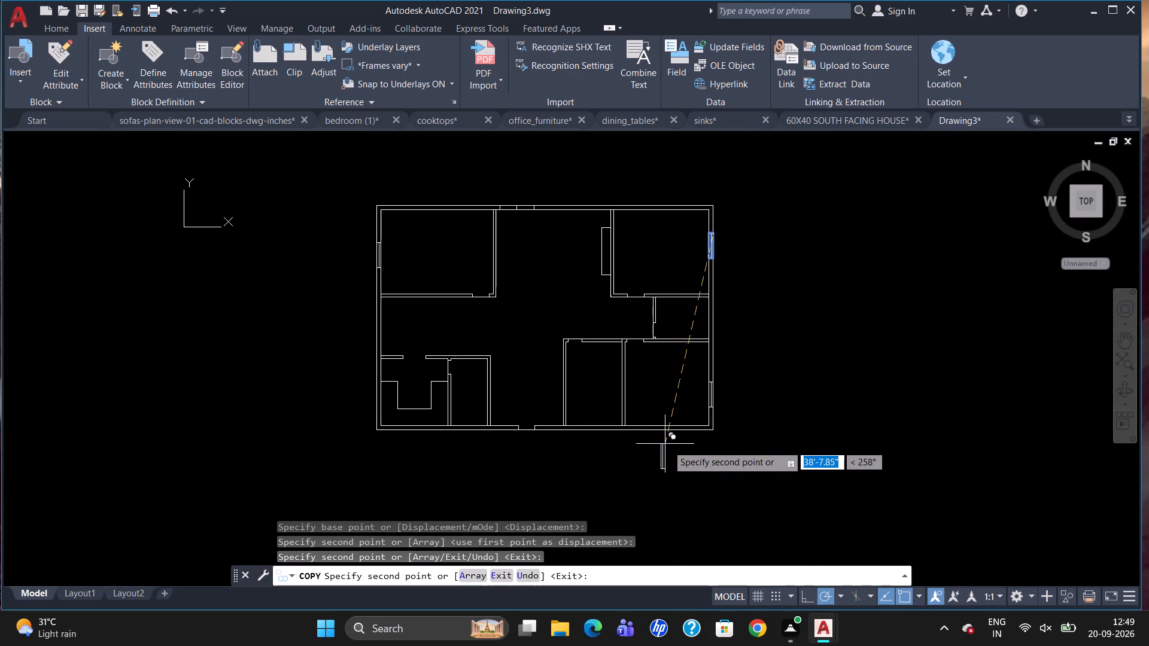
{"action": "scroll", "coordinate": [670, 444], "scroll_direction": "up", "scroll_amount": 1}
{"action": "scroll", "coordinate": [674, 447], "scroll_direction": "down", "scroll_amount": 1}
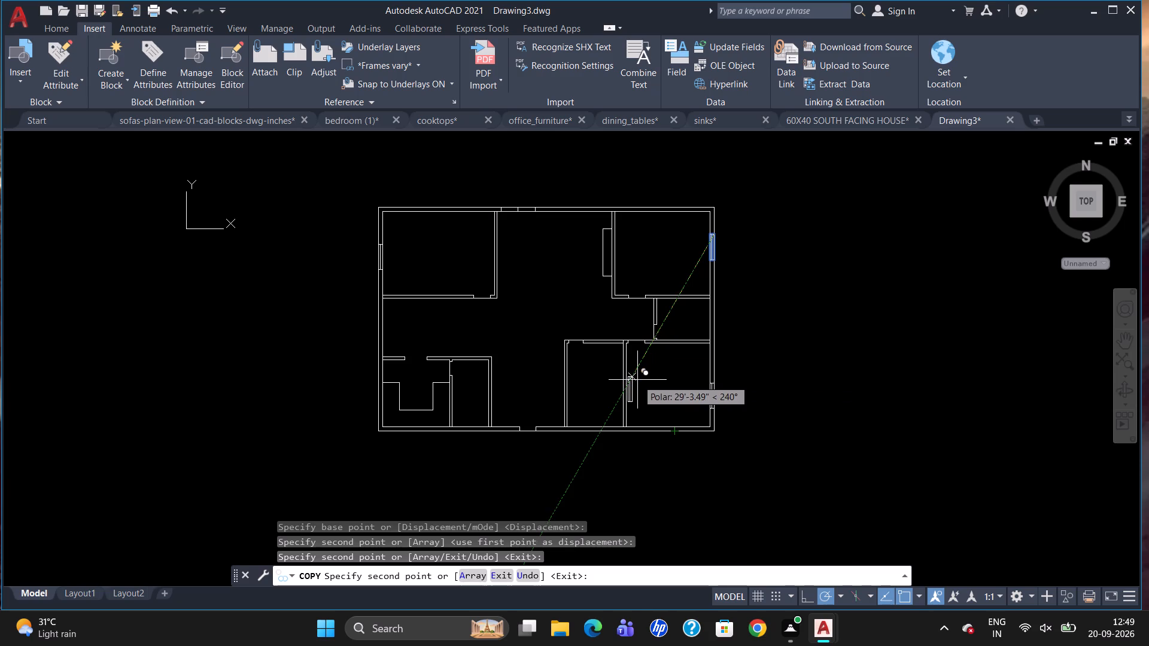
{"action": "left_click", "coordinate": [658, 438]}
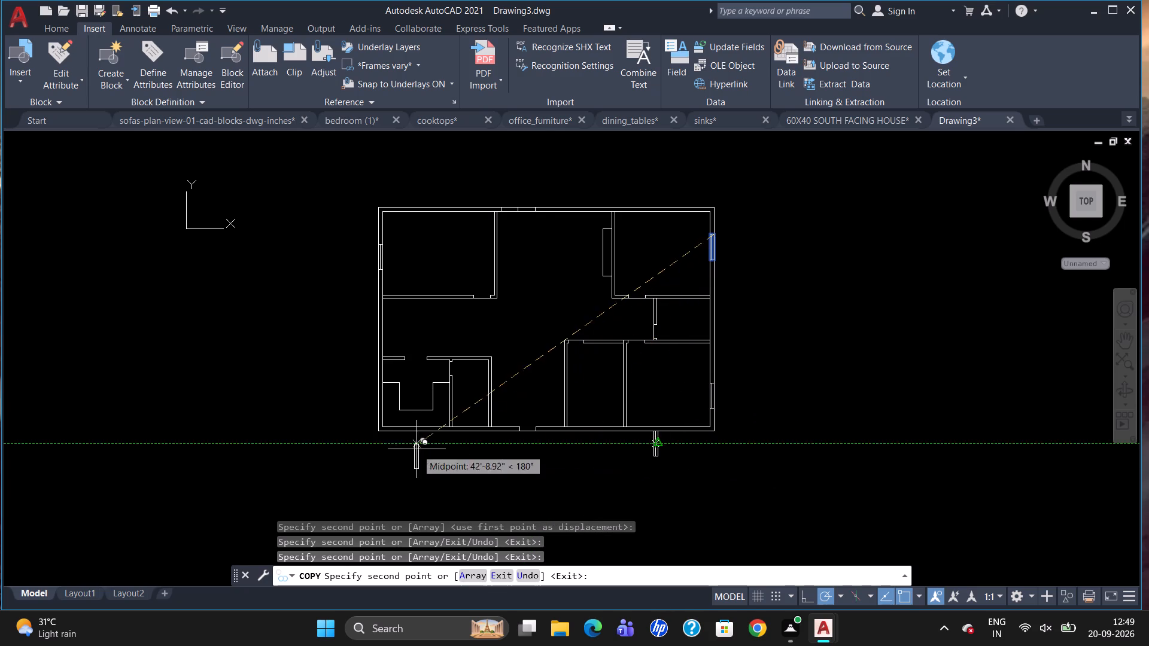
Place a copy of the window in the left outer wall beside the counter, its top level with the counter's upper edge.
{"action": "scroll", "coordinate": [356, 383], "scroll_direction": "up", "scroll_amount": 3}
{"action": "scroll", "coordinate": [482, 325], "scroll_direction": "down", "scroll_amount": 2}
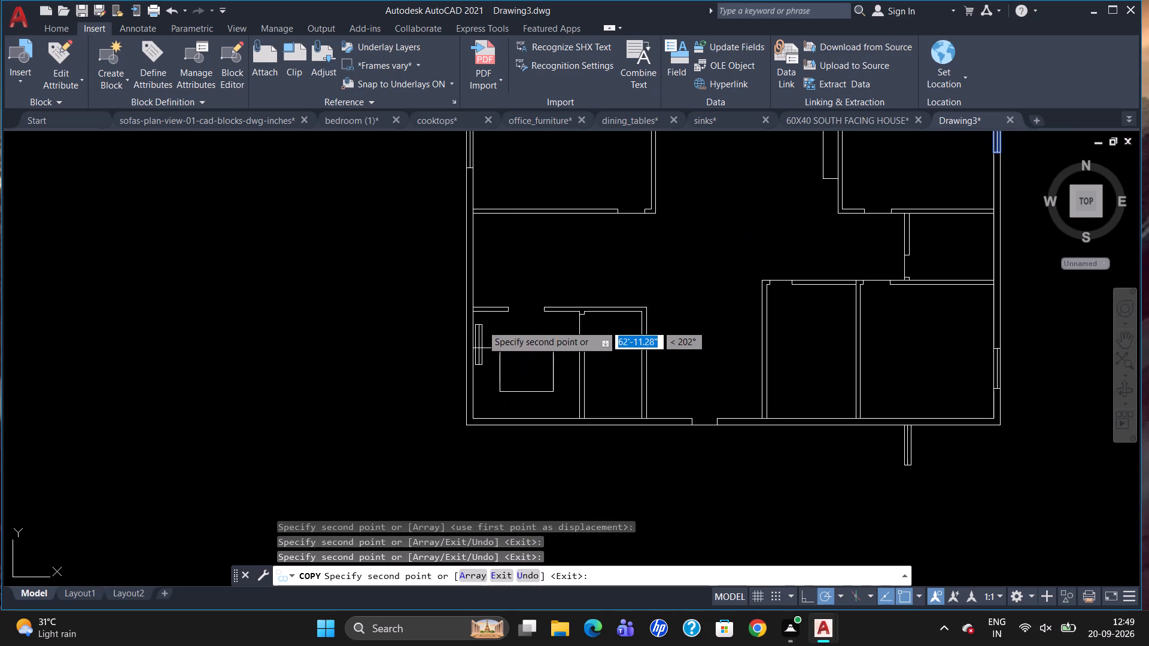
{"action": "scroll", "coordinate": [498, 395], "scroll_direction": "up", "scroll_amount": 2}
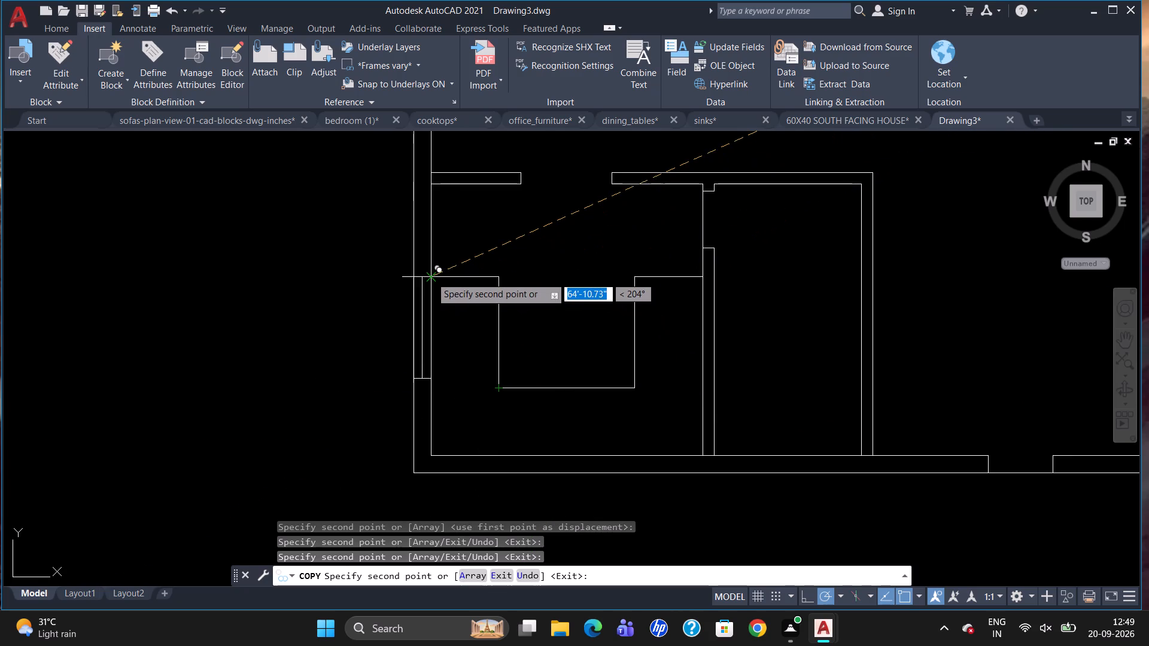
{"action": "scroll", "coordinate": [431, 277], "scroll_direction": "up", "scroll_amount": 1}
{"action": "left_click", "coordinate": [431, 277]}
Place a vertical copy of the window above the top outer wall over the upper-left room, and finish copying.
{"action": "scroll", "coordinate": [421, 259], "scroll_direction": "down", "scroll_amount": 3}
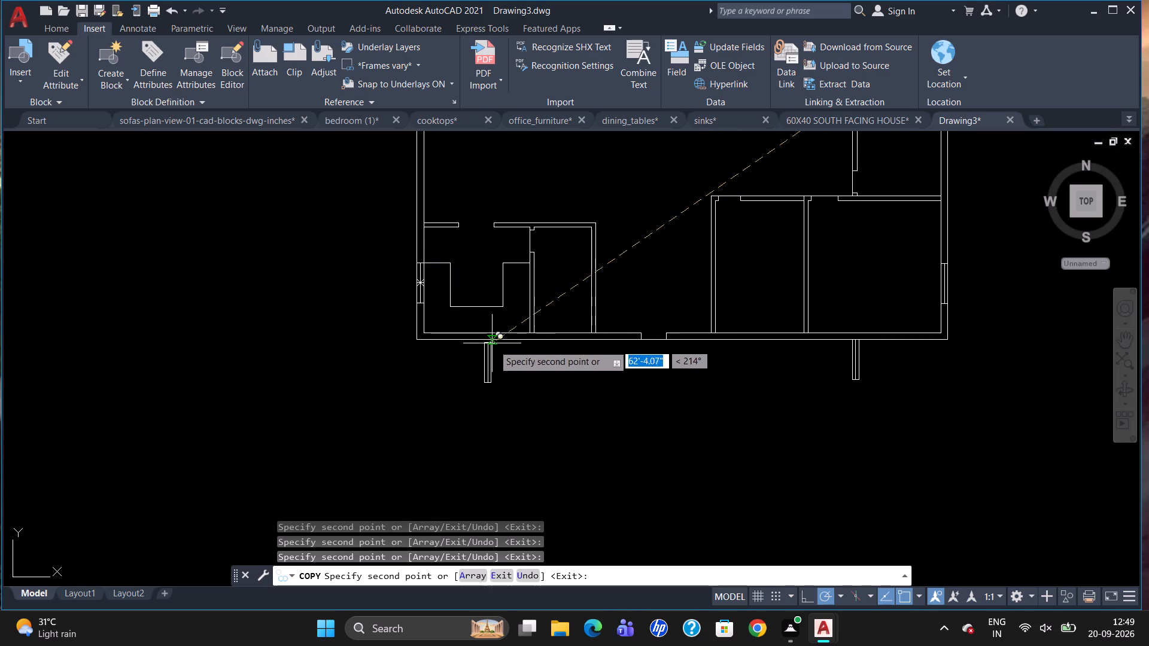
{"action": "scroll", "coordinate": [499, 351], "scroll_direction": "up", "scroll_amount": 1}
{"action": "scroll", "coordinate": [516, 374], "scroll_direction": "down", "scroll_amount": 3}
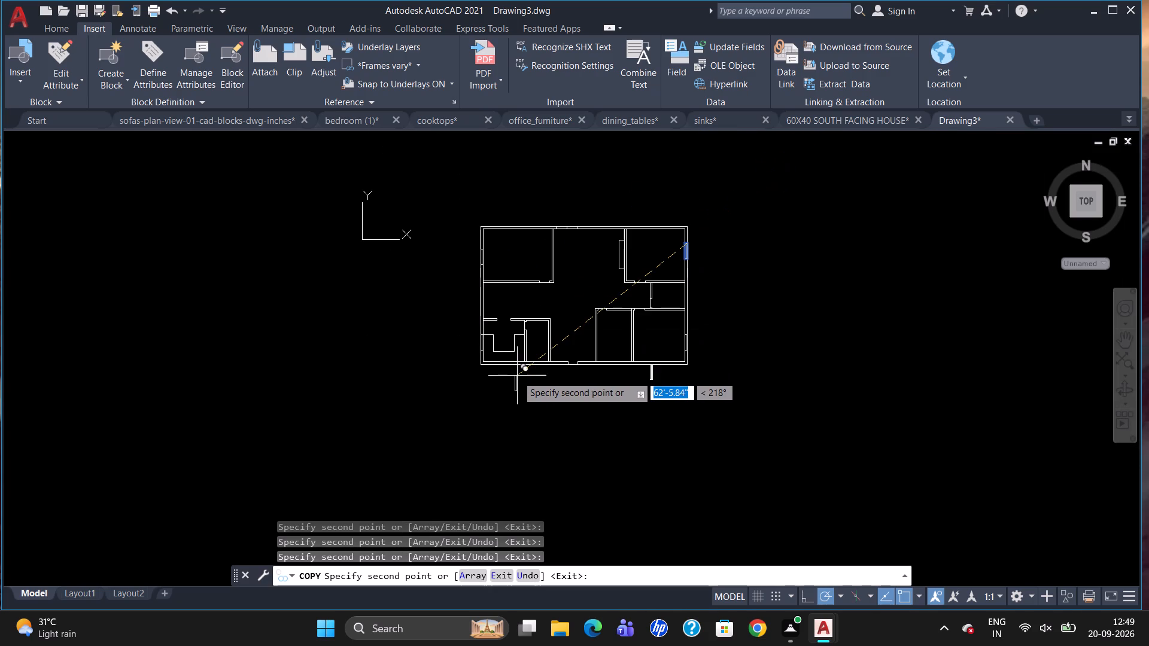
{"action": "scroll", "coordinate": [524, 189], "scroll_direction": "up", "scroll_amount": 3}
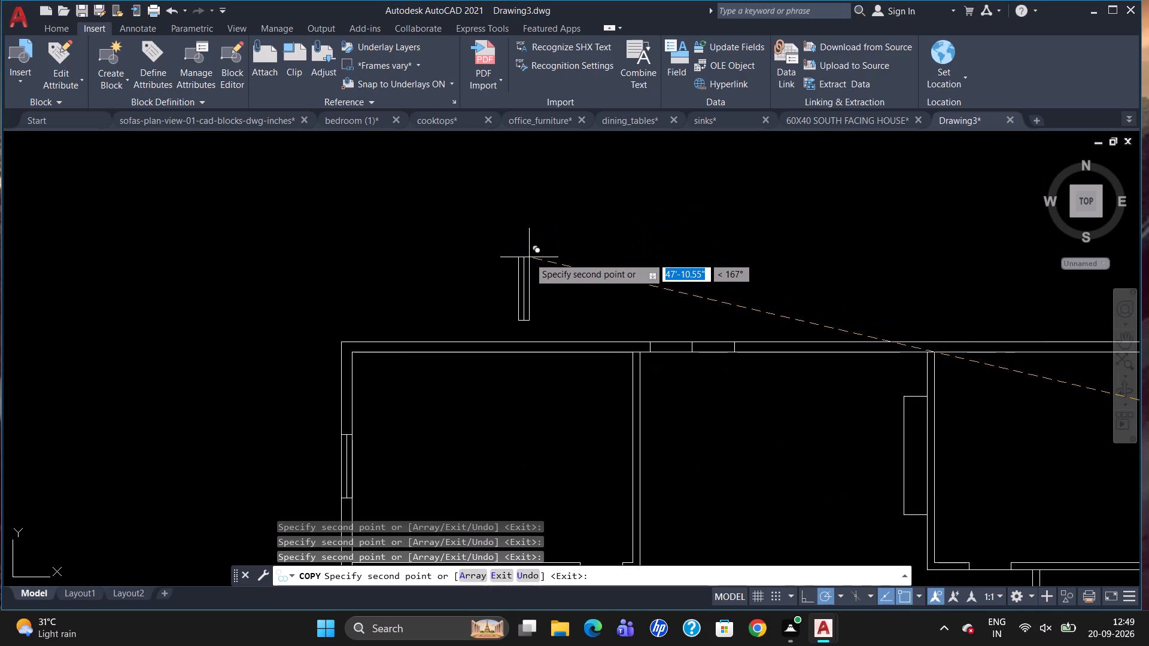
{"action": "scroll", "coordinate": [529, 252], "scroll_direction": "down", "scroll_amount": 1}
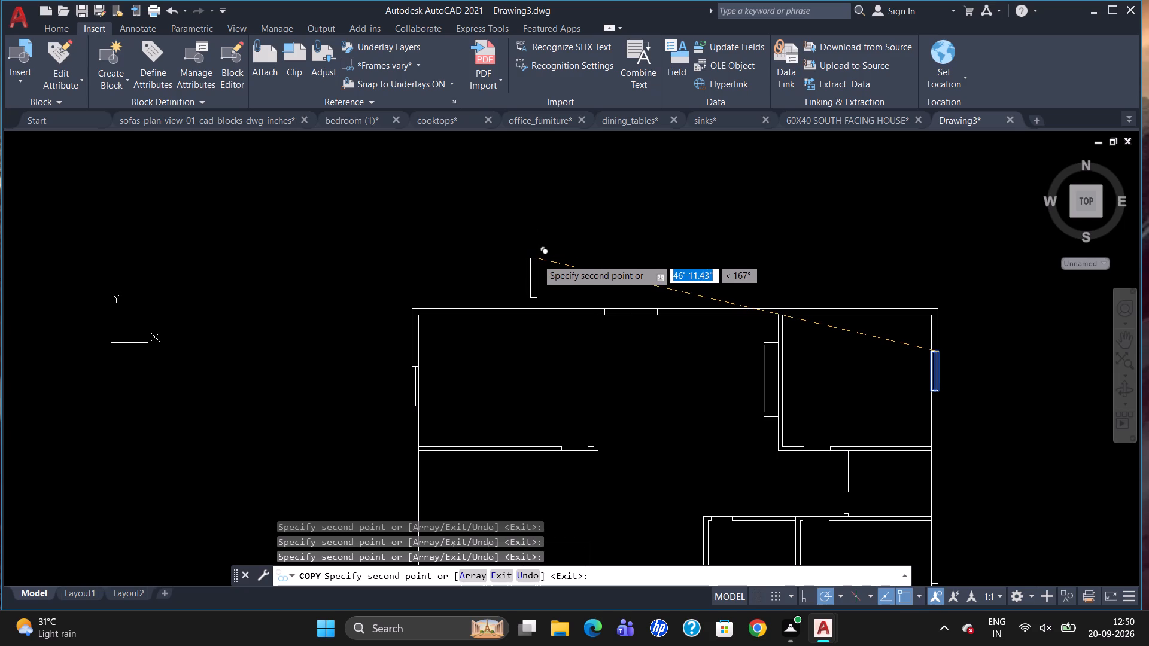
{"action": "left_click", "coordinate": [537, 258]}
{"action": "key", "text": "Escape"}
Rotate the window copy above the upper-left room by 90° so that it lies horizontally.
{"action": "left_click", "coordinate": [532, 279]}
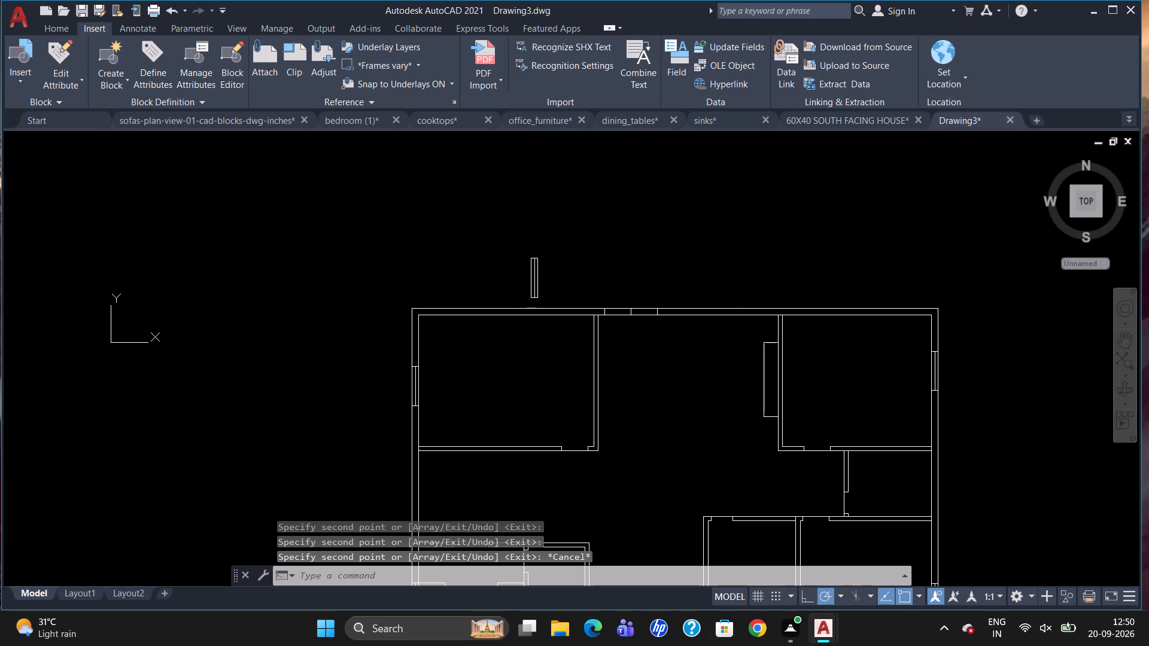
{"action": "type", "text": "RO"}
{"action": "key", "text": "Return"}
{"action": "left_click", "coordinate": [532, 279]}
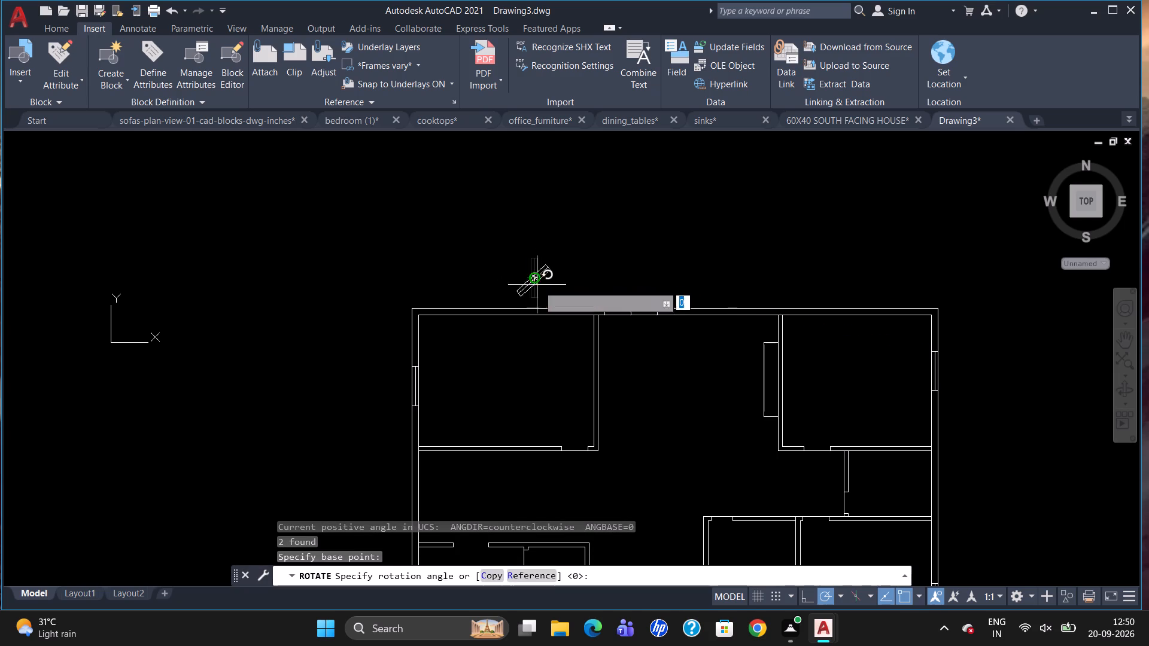
{"action": "left_click", "coordinate": [528, 387]}
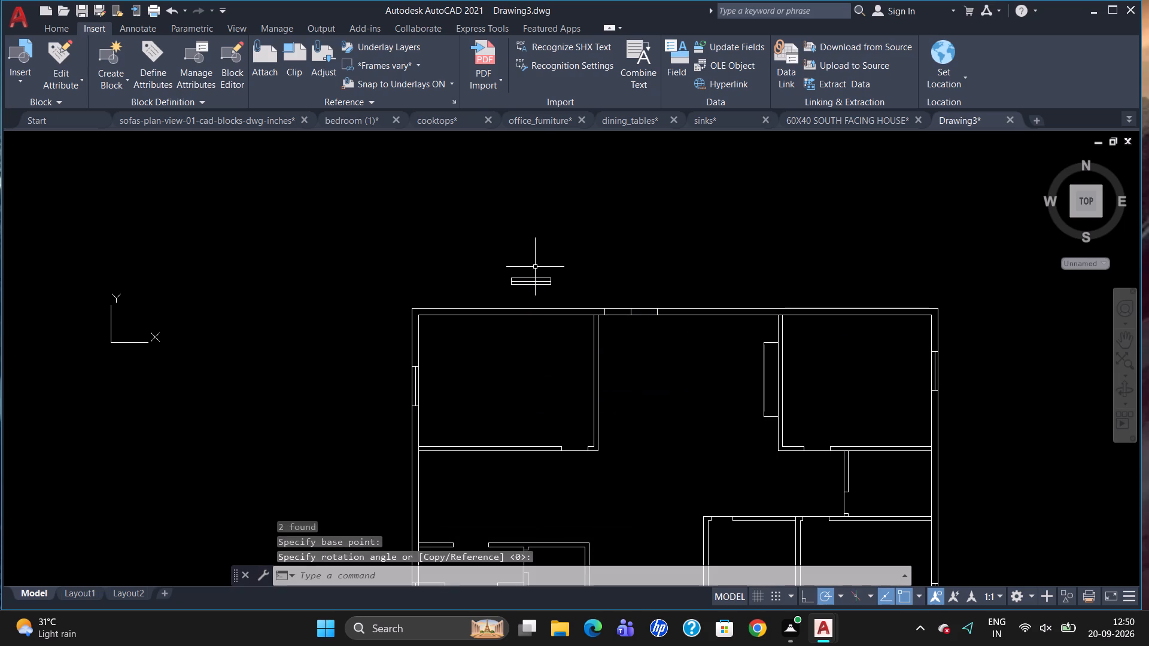
Move the horizontal window by its centre into the top outer wall of the upper-left room.
{"action": "left_click", "coordinate": [537, 282]}
{"action": "left_click", "coordinate": [533, 277]}
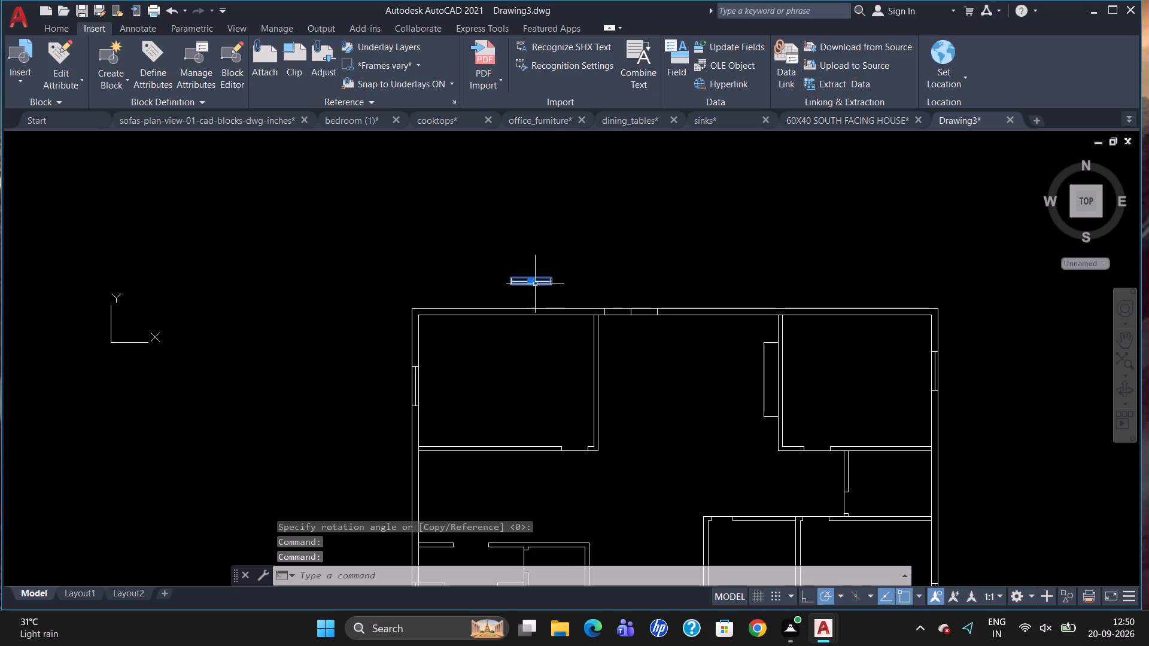
{"action": "left_click_drag", "start_coordinate": [528, 281], "coordinate": [529, 288]}
{"action": "scroll", "coordinate": [521, 303], "scroll_direction": "up", "scroll_amount": 3}
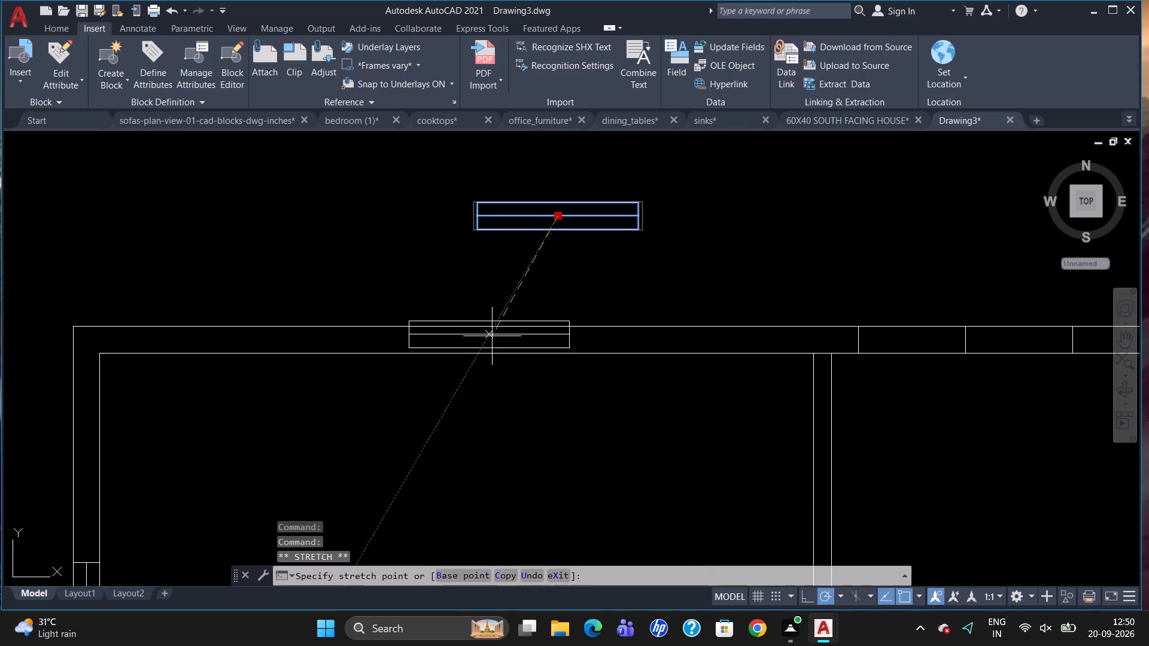
{"action": "left_click", "coordinate": [485, 339]}
{"action": "scroll", "coordinate": [512, 240], "scroll_direction": "down", "scroll_amount": 1}
{"action": "key", "text": "Escape"}
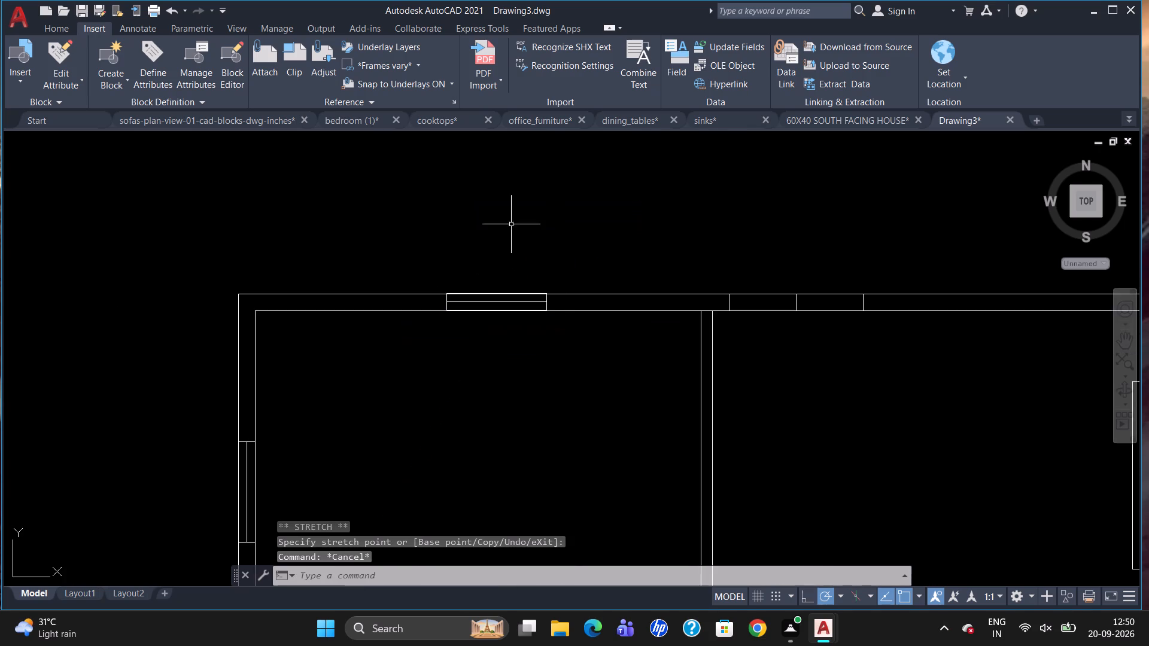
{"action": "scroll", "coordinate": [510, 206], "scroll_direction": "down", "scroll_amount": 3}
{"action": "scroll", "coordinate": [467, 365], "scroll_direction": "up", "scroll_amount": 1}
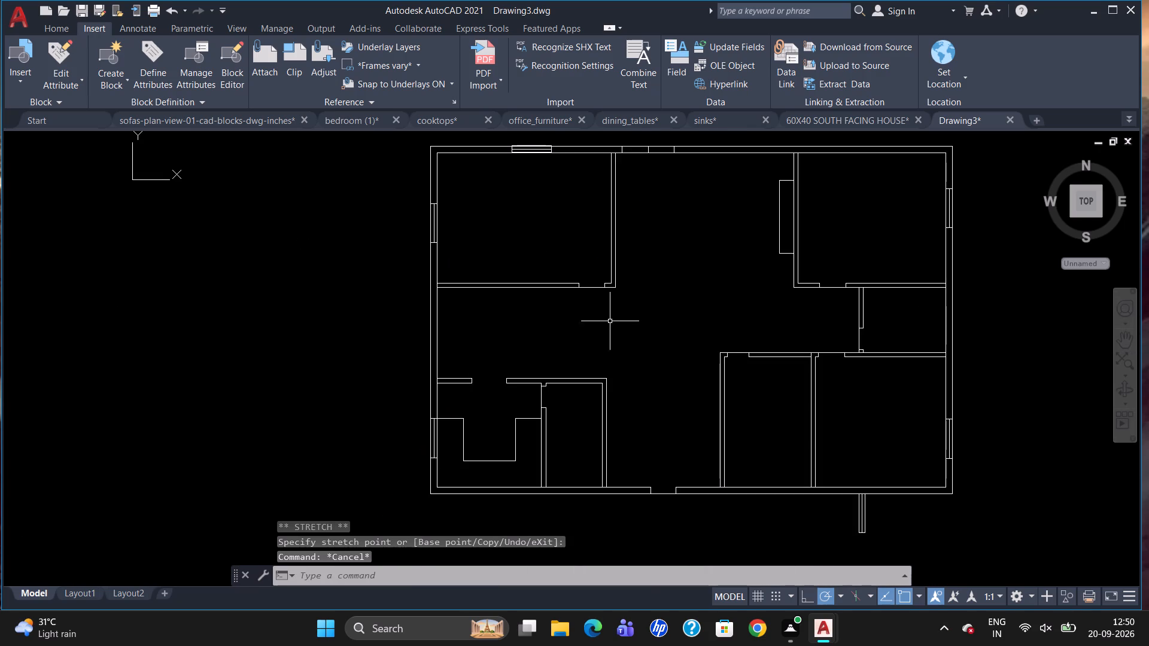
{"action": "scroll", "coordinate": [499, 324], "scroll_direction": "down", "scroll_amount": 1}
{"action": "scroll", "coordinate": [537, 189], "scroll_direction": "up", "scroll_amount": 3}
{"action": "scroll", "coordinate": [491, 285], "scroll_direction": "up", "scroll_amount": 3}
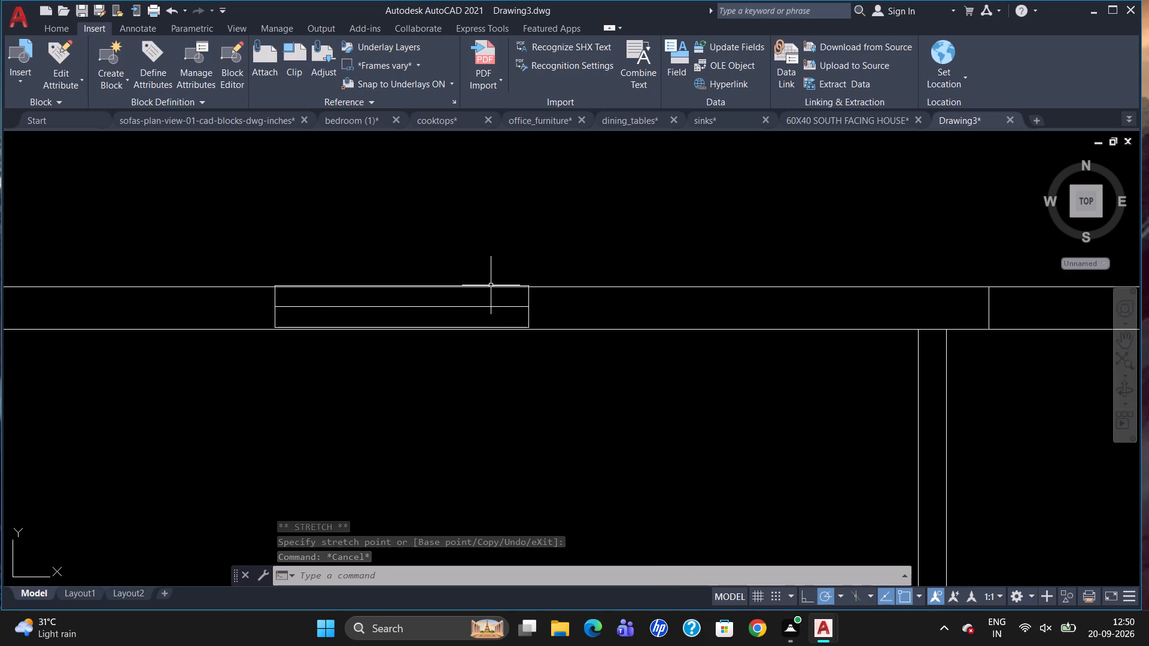
Move the upper-left room's horizontal window by its upper-right corner so its top edge lies on the wall's outer line.
{"action": "left_click", "coordinate": [491, 287]}
{"action": "key", "text": "m"}
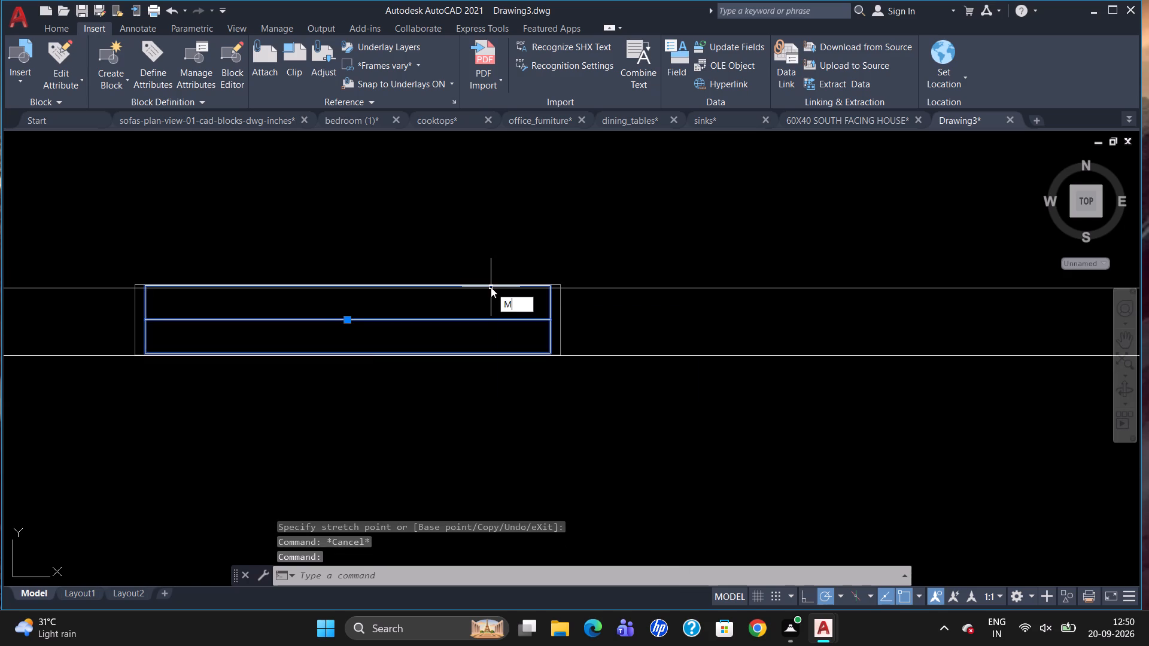
{"action": "key", "text": "Return"}
{"action": "left_click_drag", "start_coordinate": [547, 282], "coordinate": [548, 290]}
{"action": "left_click", "coordinate": [548, 290]}
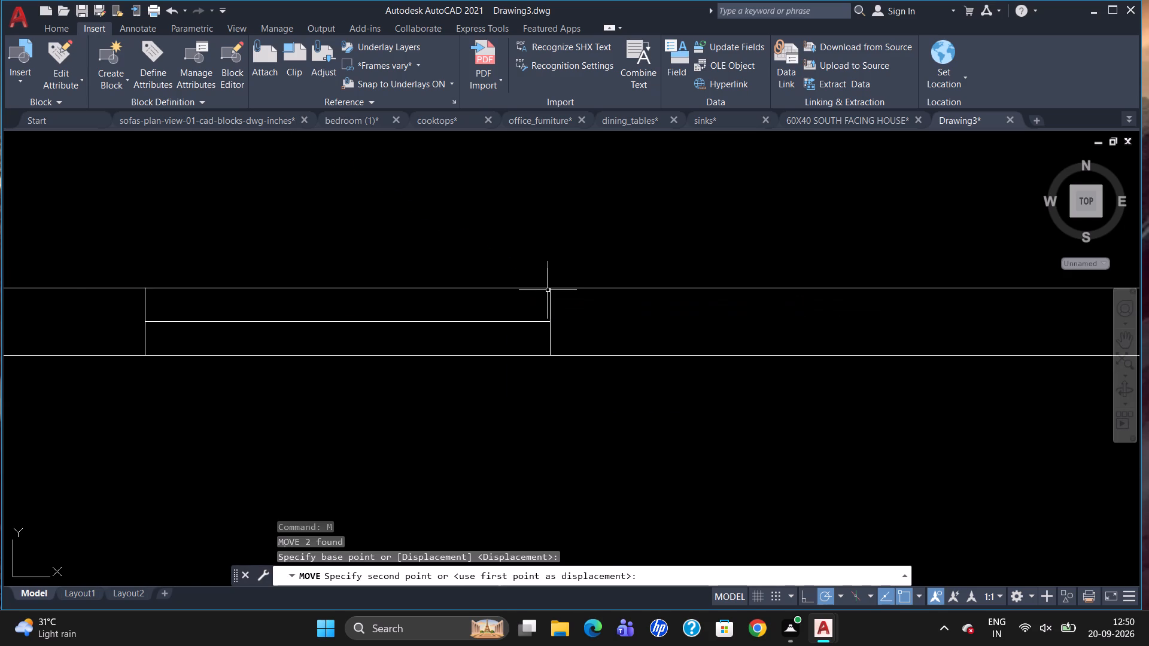
Place the Door - Imperial and Toilet - Imperial blocks in the empty space to the right of the plan.
{"action": "scroll", "coordinate": [527, 240], "scroll_direction": "down", "scroll_amount": 3}
{"action": "scroll", "coordinate": [241, 438], "scroll_direction": "up", "scroll_amount": 2}
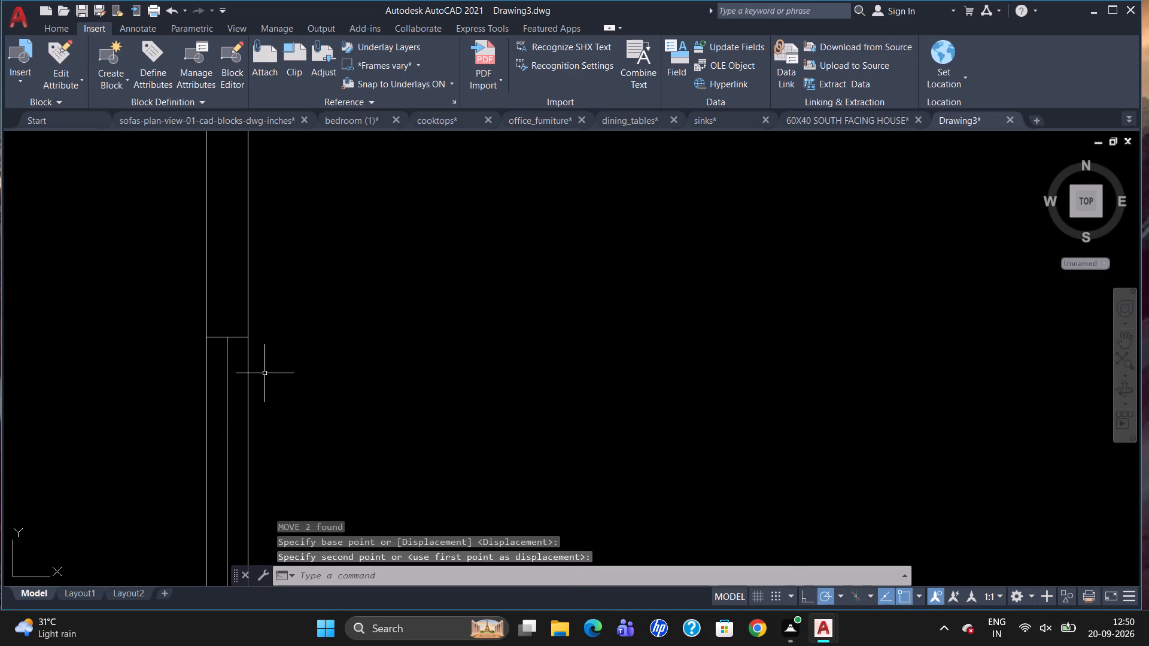
{"action": "scroll", "coordinate": [326, 273], "scroll_direction": "down", "scroll_amount": 4}
{"action": "scroll", "coordinate": [441, 312], "scroll_direction": "down", "scroll_amount": 1}
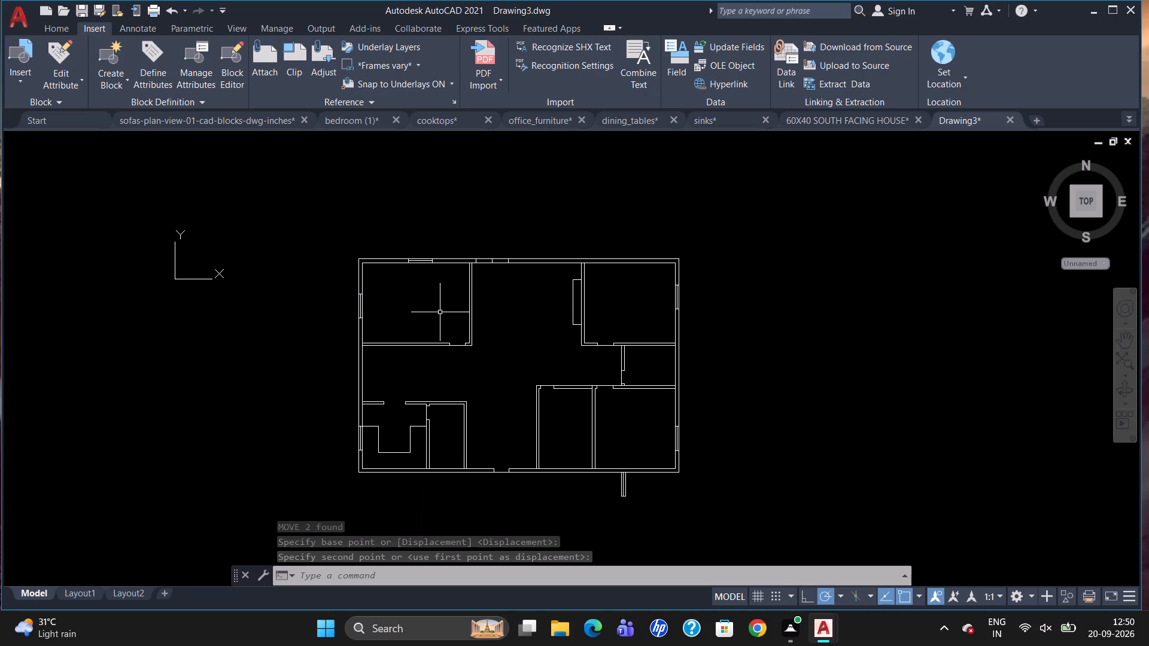
{"action": "scroll", "coordinate": [528, 370], "scroll_direction": "down", "scroll_amount": 1}
{"action": "scroll", "coordinate": [542, 377], "scroll_direction": "up", "scroll_amount": 1}
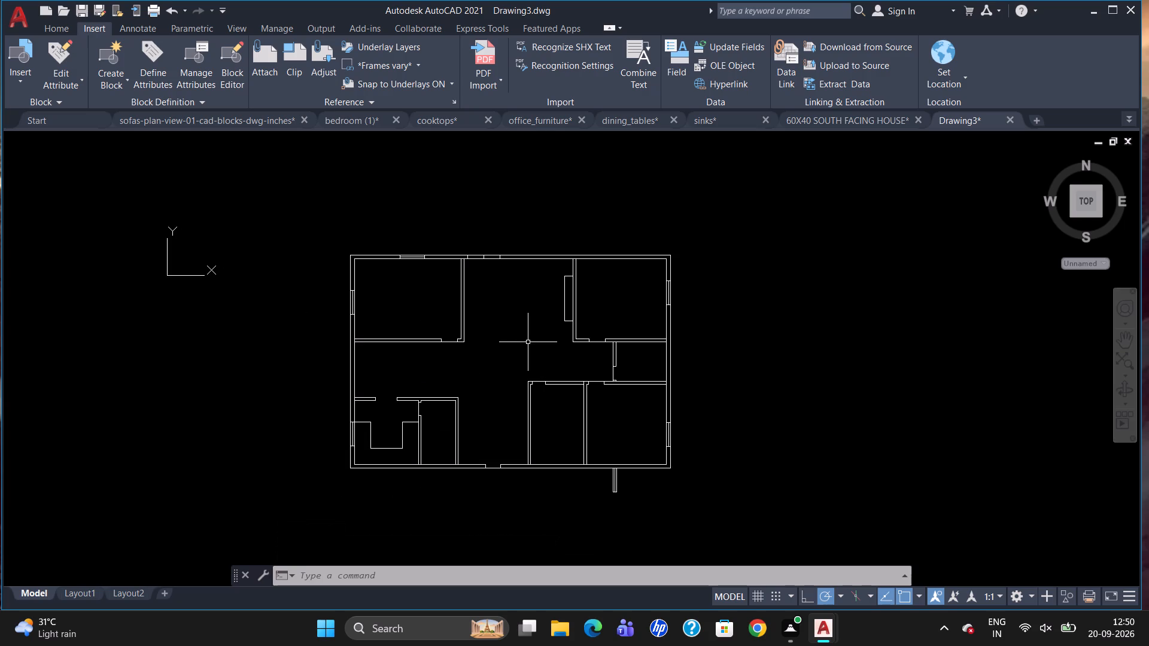
{"action": "key", "text": "ctrl+3"}
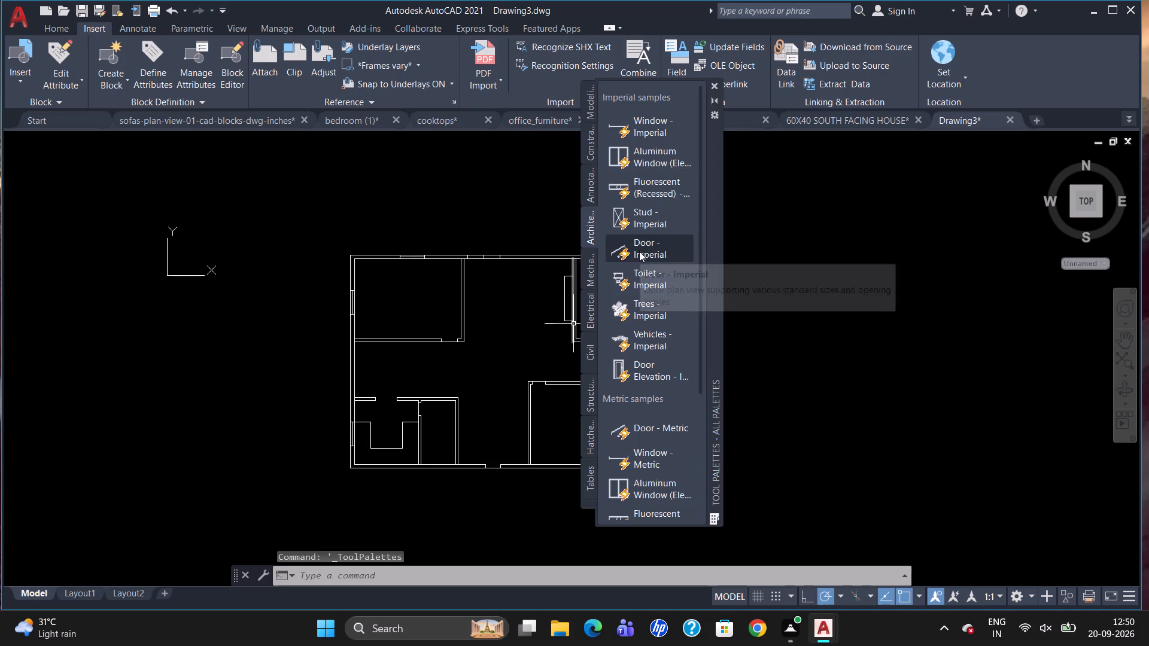
{"action": "left_click_drag", "start_coordinate": [639, 251], "coordinate": [823, 278]}
{"action": "left_click_drag", "start_coordinate": [644, 274], "coordinate": [842, 335]}
{"action": "left_click", "coordinate": [716, 84]}
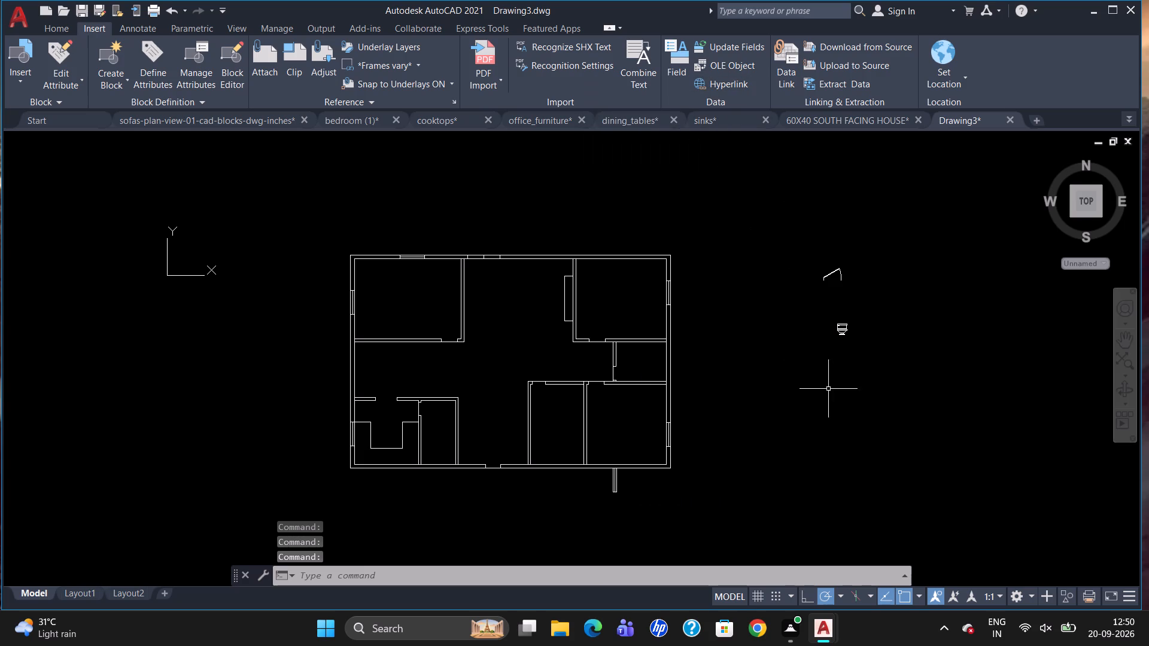
Set the door block's opening angle so the leaf stands perpendicular to the opening with a quarter-circle swing.
{"action": "left_click", "coordinate": [838, 269]}
{"action": "left_click", "coordinate": [823, 271]}
{"action": "left_click", "coordinate": [850, 327]}
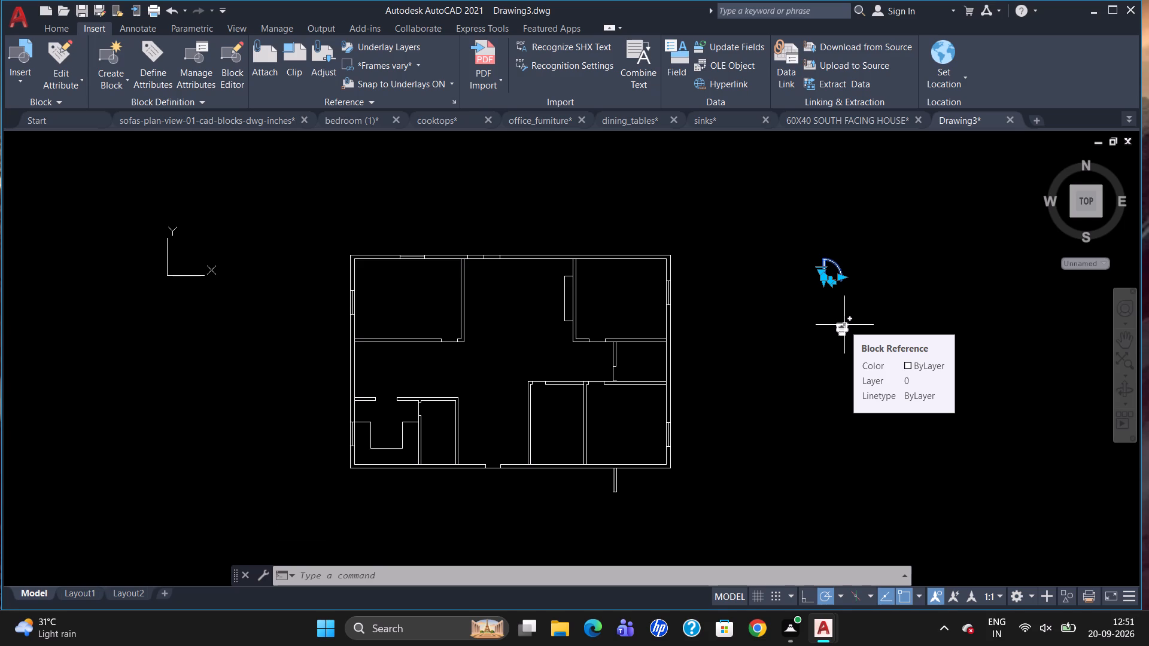
Mirror the door block about a vertical line to its right, keeping the original.
{"action": "type", "text": "MI"}
{"action": "key", "text": "Return"}
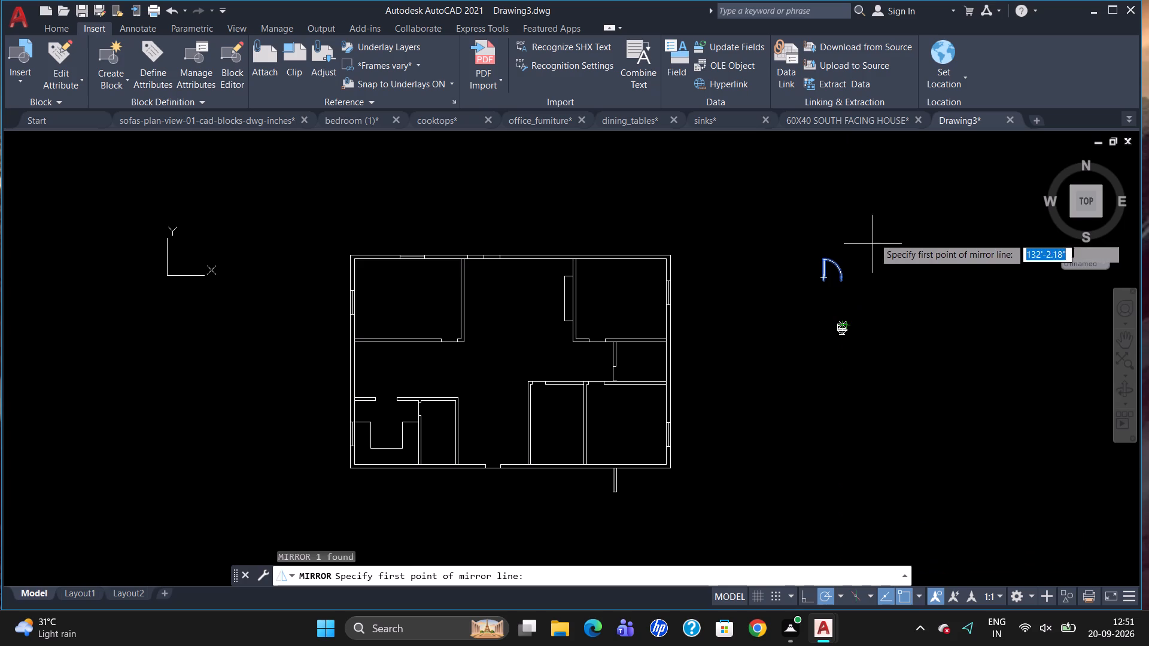
{"action": "left_click_drag", "start_coordinate": [876, 227], "coordinate": [878, 262]}
{"action": "left_click", "coordinate": [873, 327]}
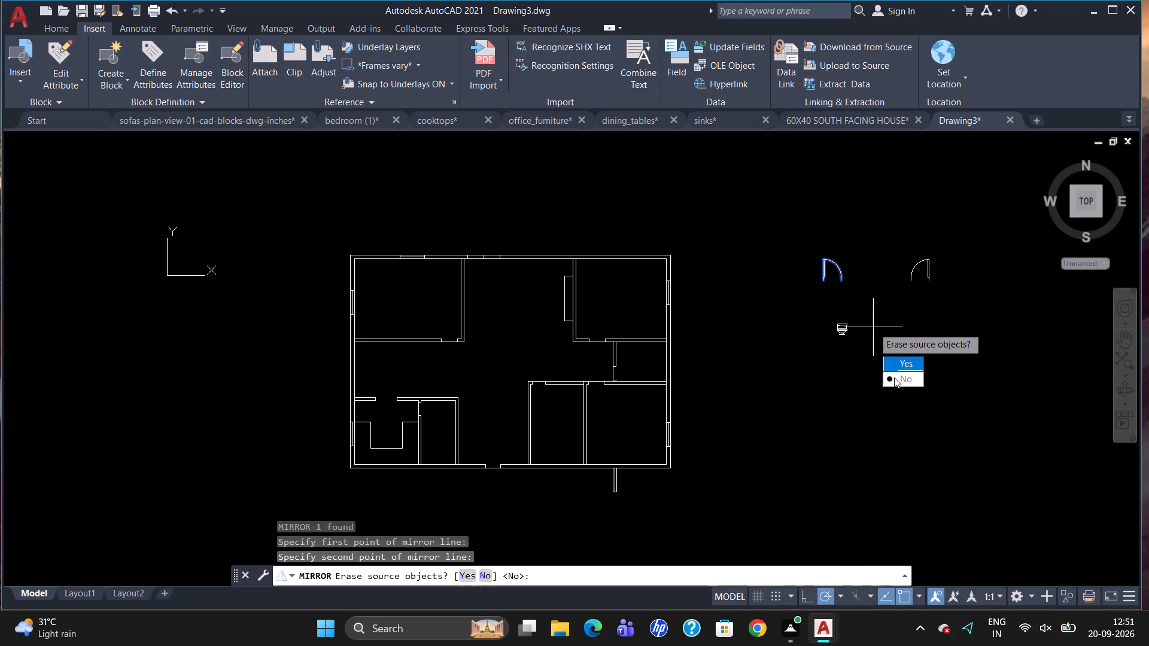
{"action": "left_click_drag", "start_coordinate": [895, 377], "coordinate": [873, 327]}
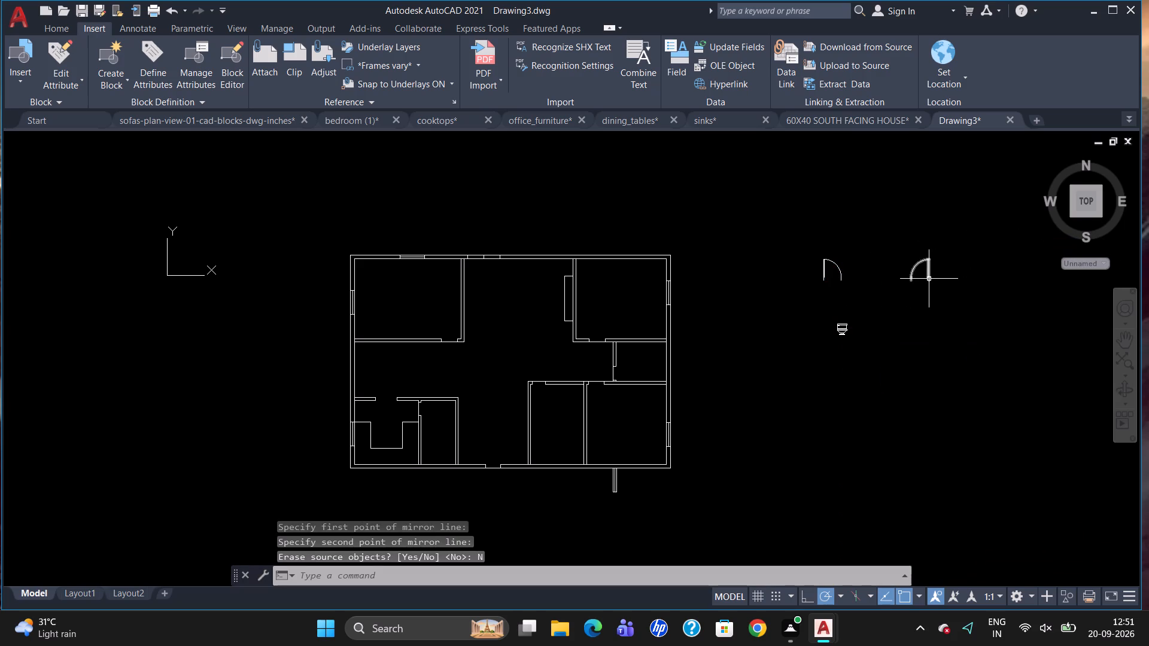
Copy the mirrored door by its hinge-side bottom corner to the right jamb of the upper-left room's door opening.
{"action": "left_click", "coordinate": [929, 278]}
{"action": "key", "text": "c"}
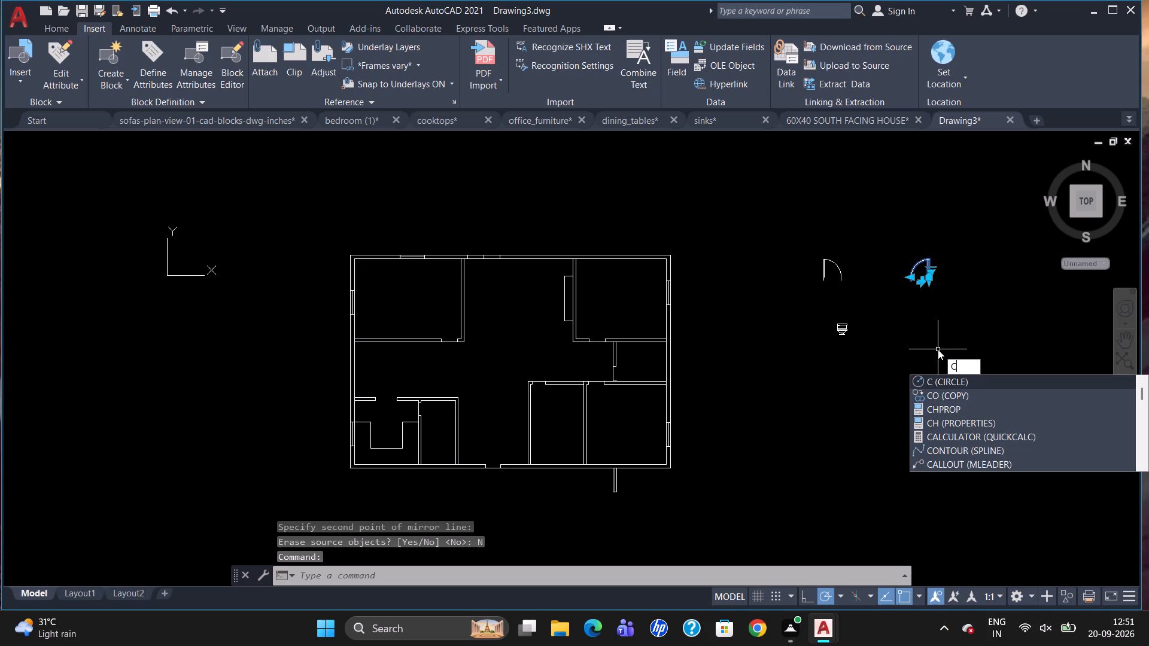
{"action": "key", "text": "o"}
{"action": "key", "text": "Return"}
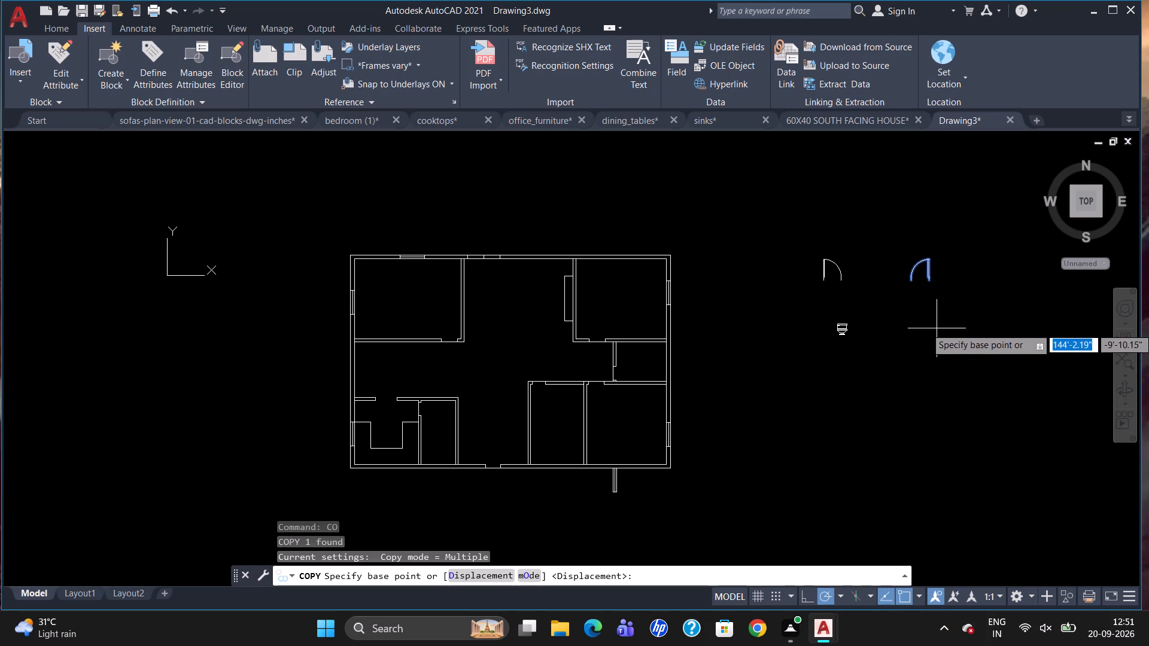
{"action": "left_click_drag", "start_coordinate": [932, 281], "coordinate": [920, 290]}
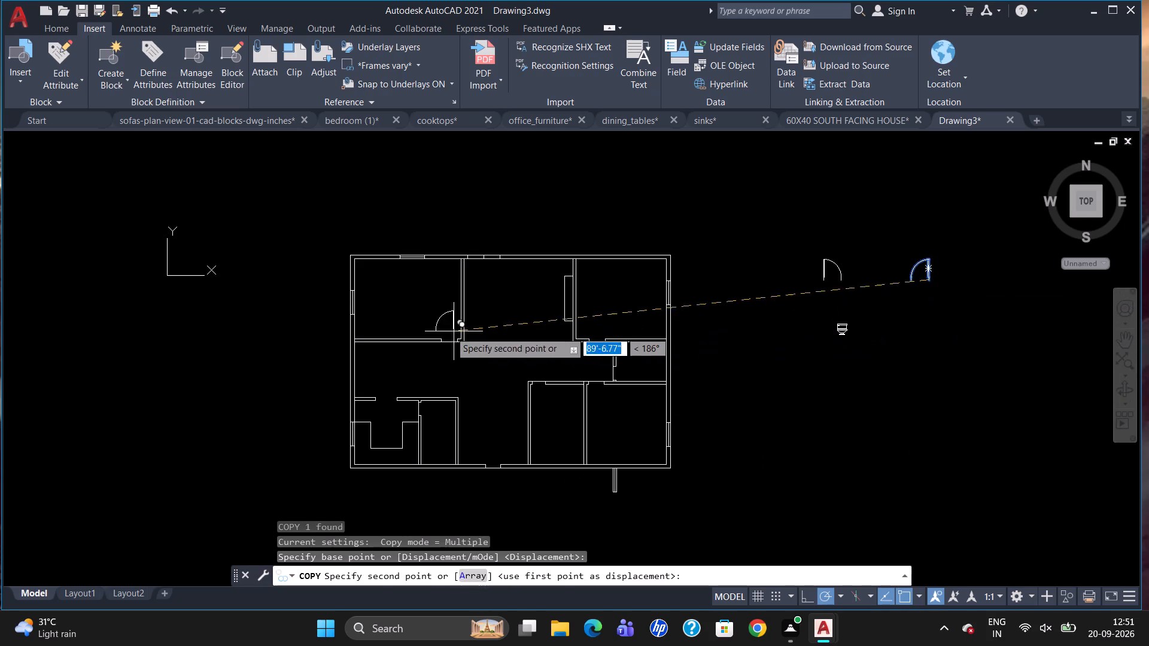
{"action": "scroll", "coordinate": [450, 331], "scroll_direction": "up", "scroll_amount": 4}
{"action": "left_click", "coordinate": [485, 391]}
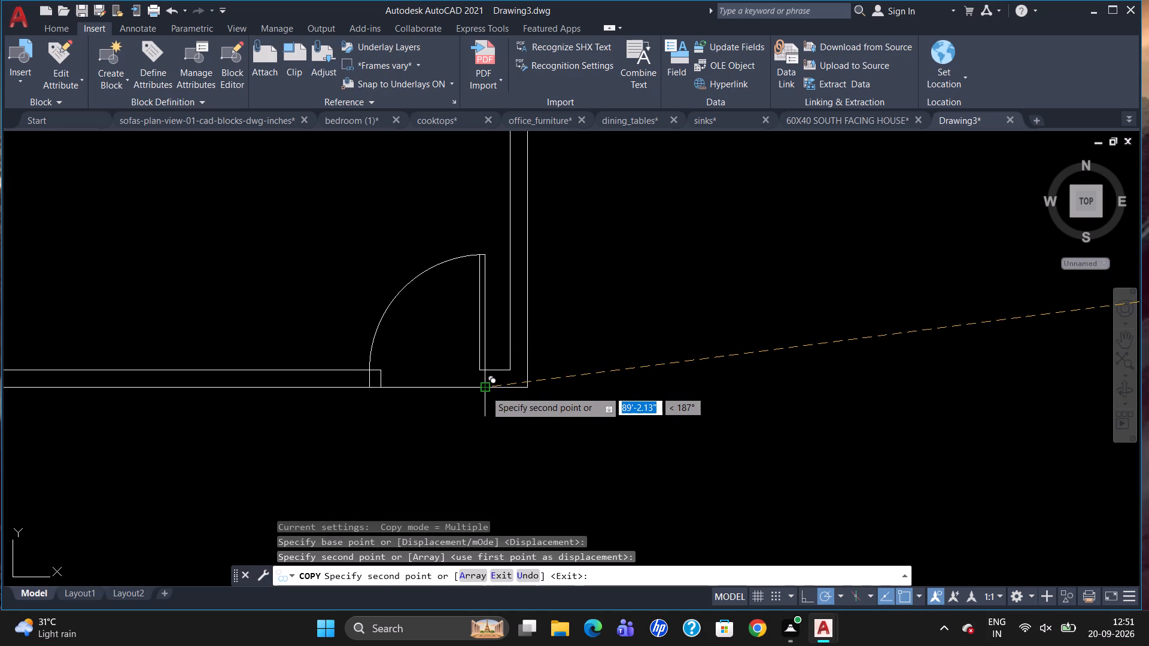
{"action": "key", "text": "Escape"}
Scale the upper-left room's door down by about 0.92 from its bottom hinge corner to fit the opening.
{"action": "left_click", "coordinate": [481, 368]}
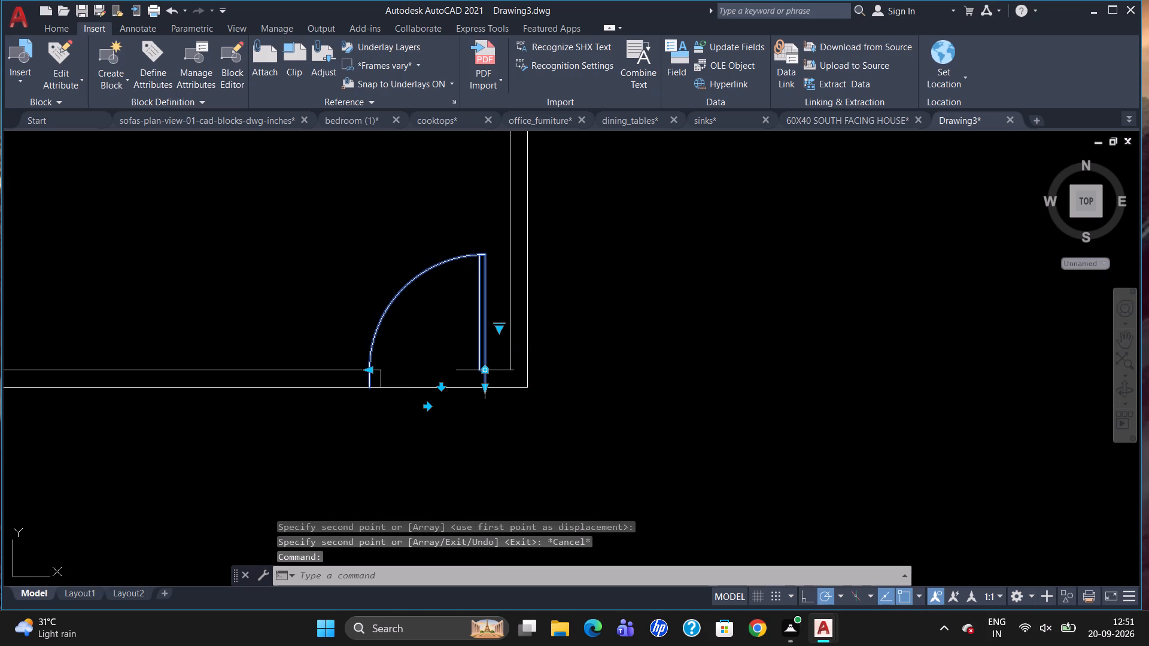
{"action": "type", "text": "SC"}
{"action": "key", "text": "Return"}
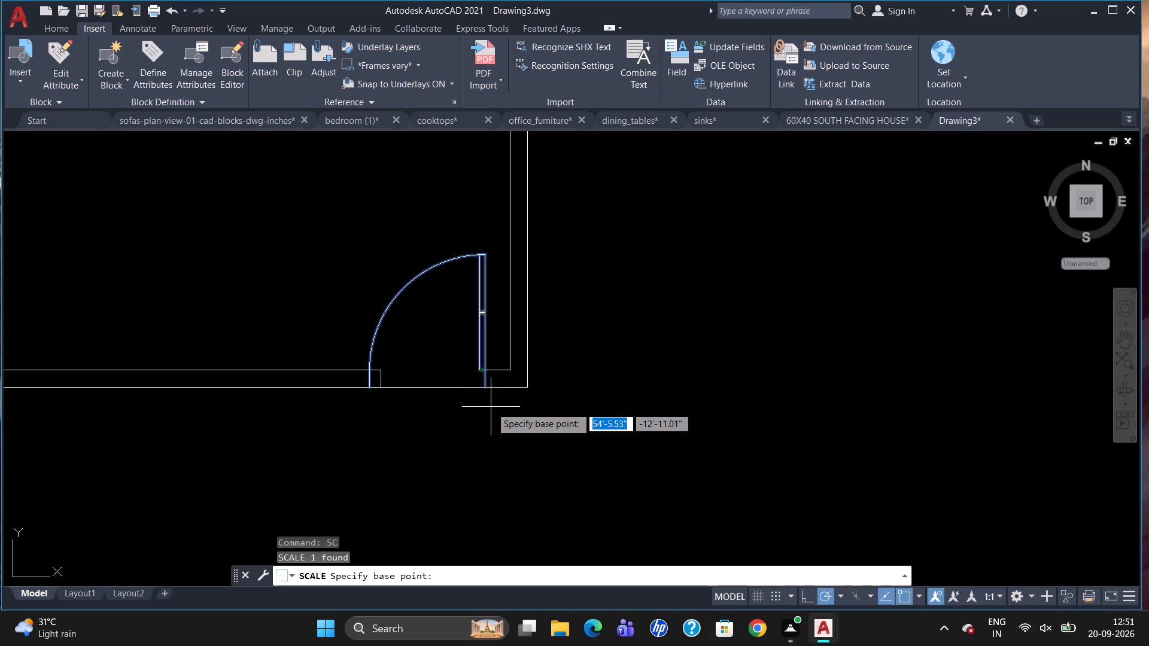
{"action": "left_click", "coordinate": [485, 390]}
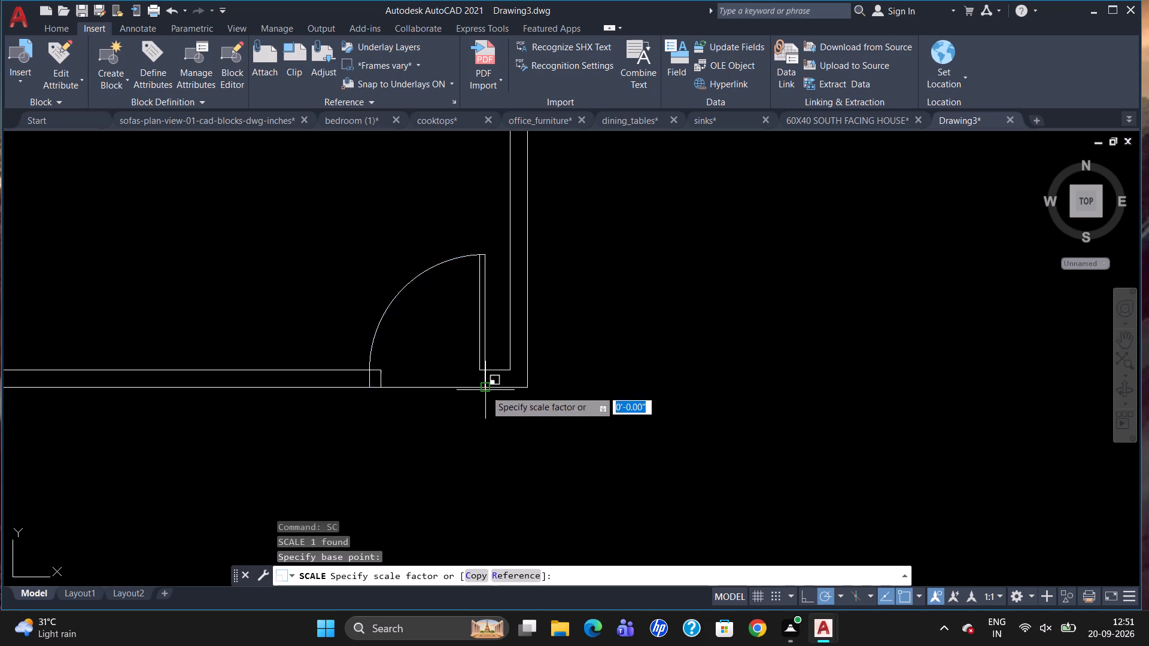
{"action": "left_click", "coordinate": [484, 327]}
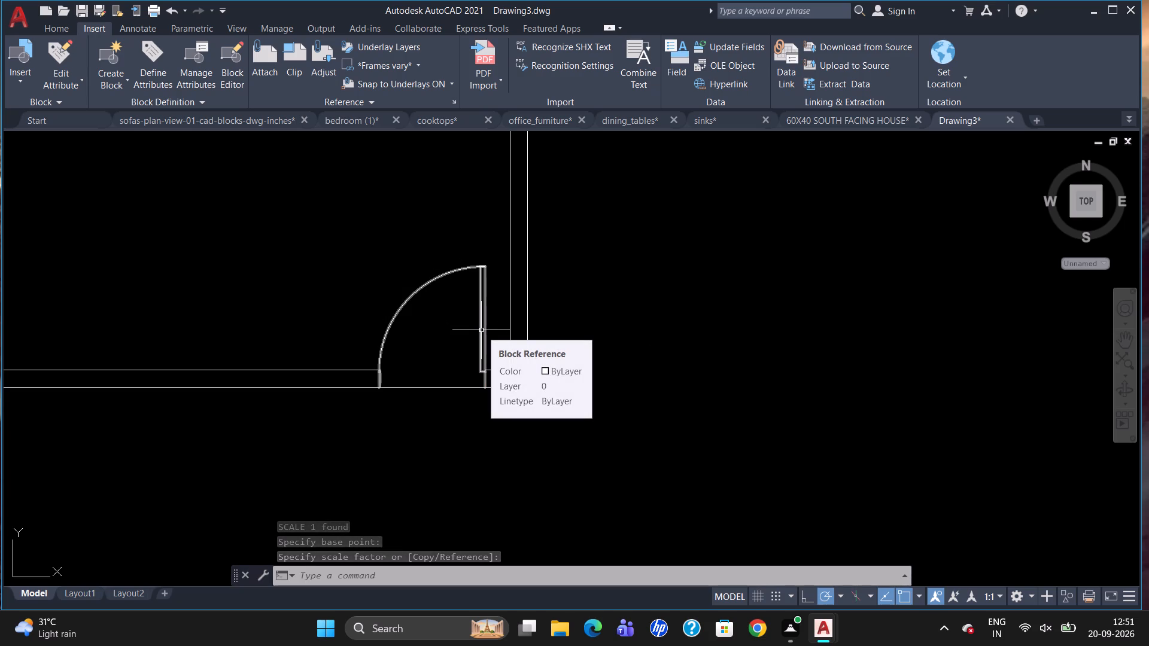
Scale the upper-left room's door again by about 0.98 from its bottom hinge corner to refine the fit.
{"action": "scroll", "coordinate": [481, 330], "scroll_direction": "down", "scroll_amount": 1}
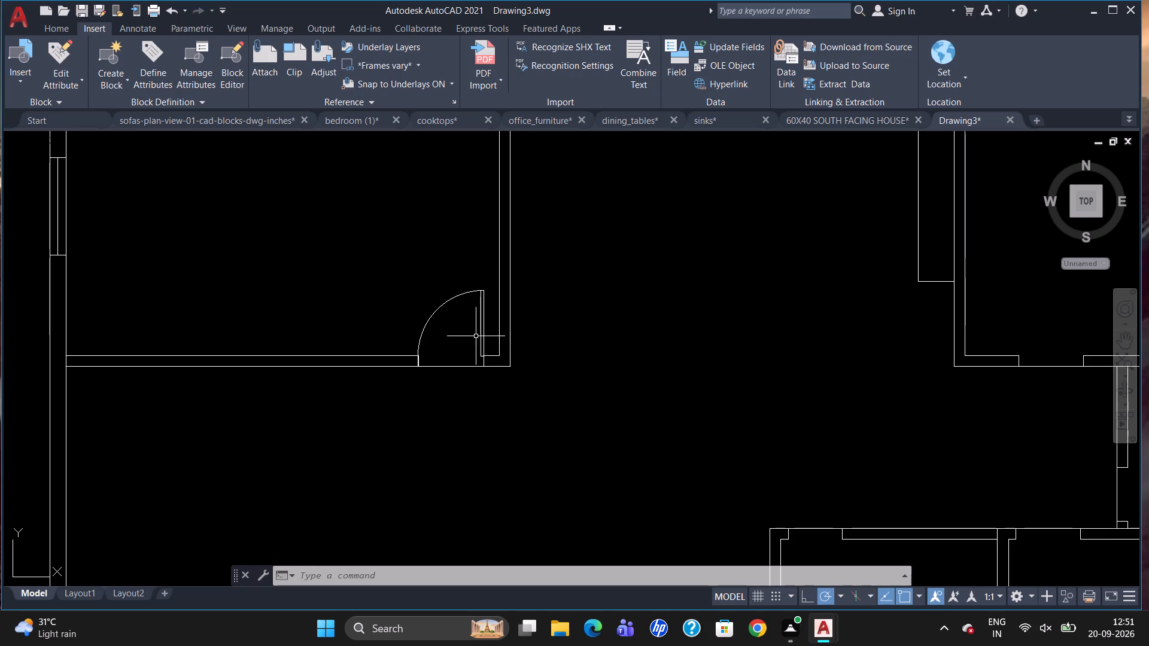
{"action": "scroll", "coordinate": [377, 321], "scroll_direction": "up", "scroll_amount": 1}
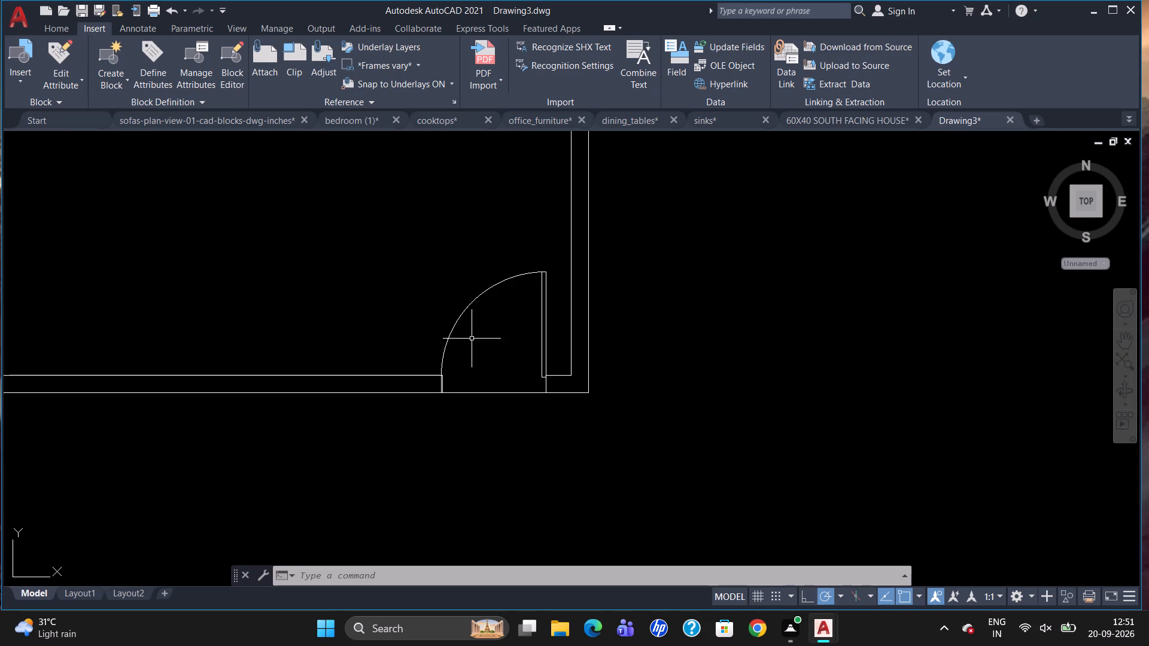
{"action": "left_click", "coordinate": [543, 374]}
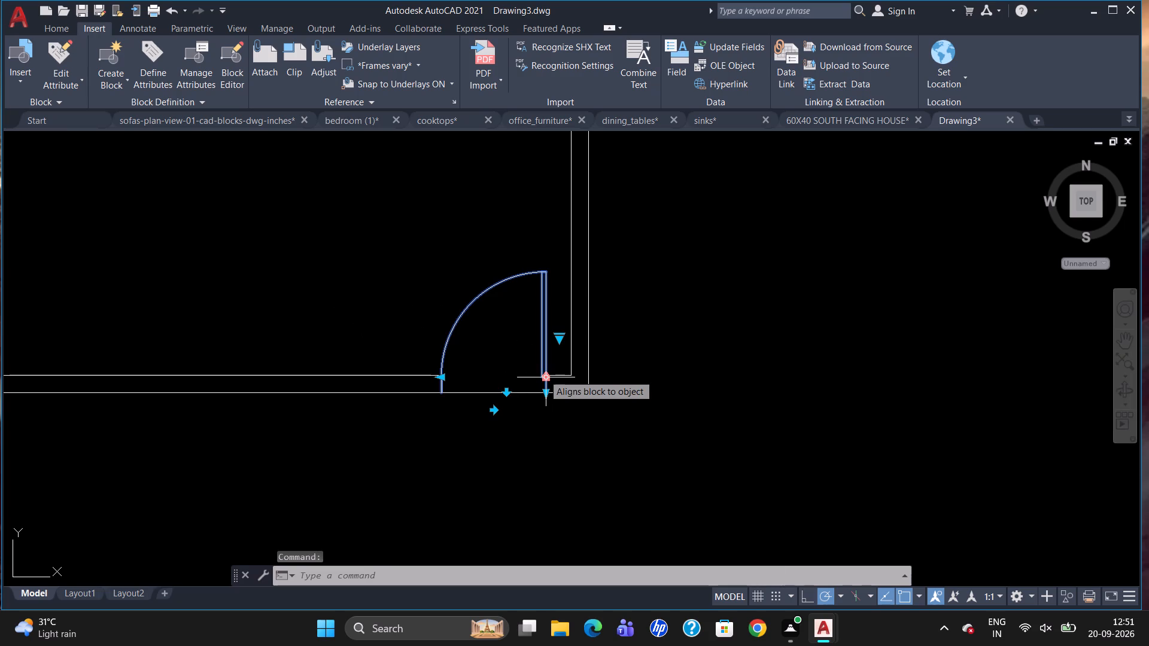
{"action": "type", "text": "SC"}
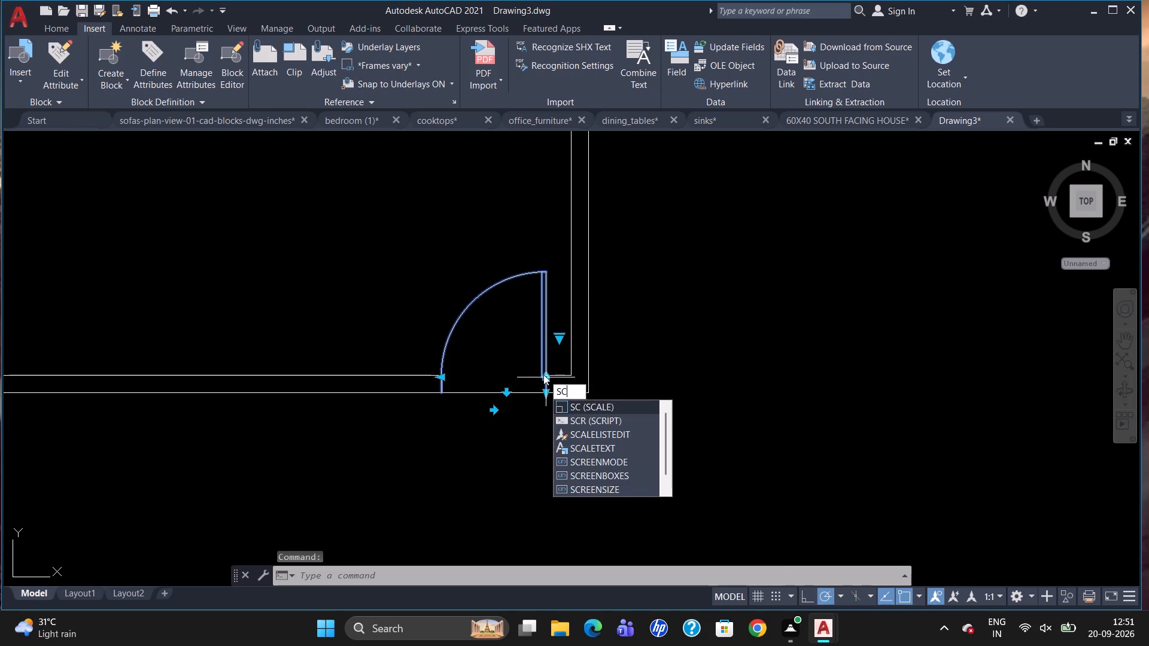
{"action": "key", "text": "Return"}
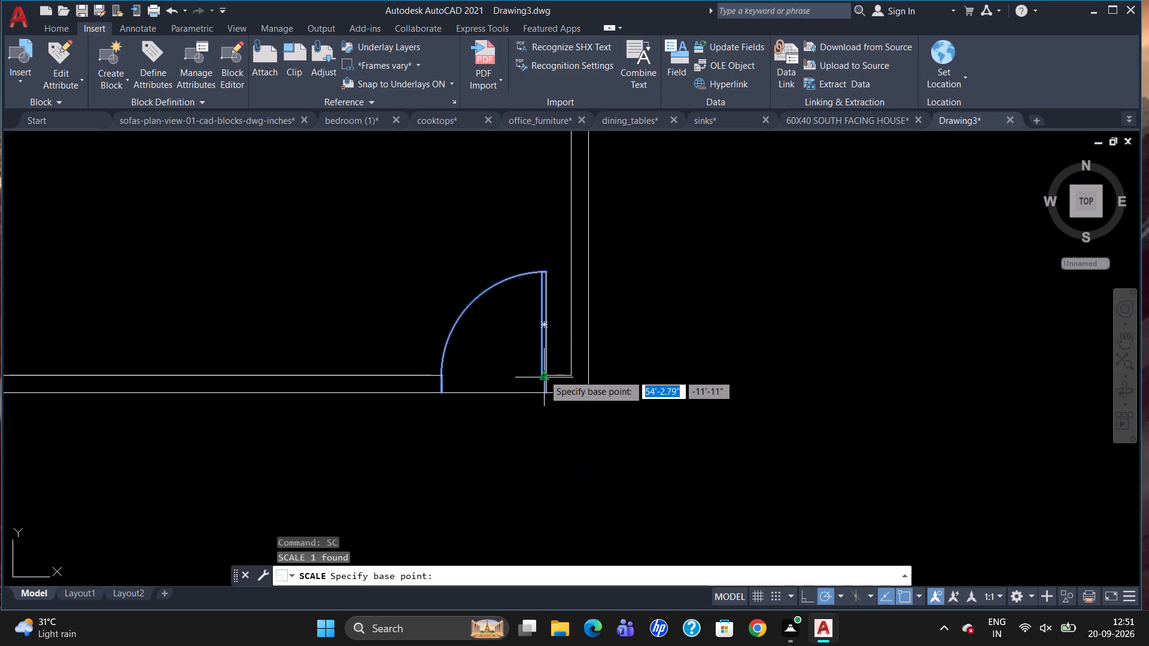
{"action": "left_click", "coordinate": [549, 392]}
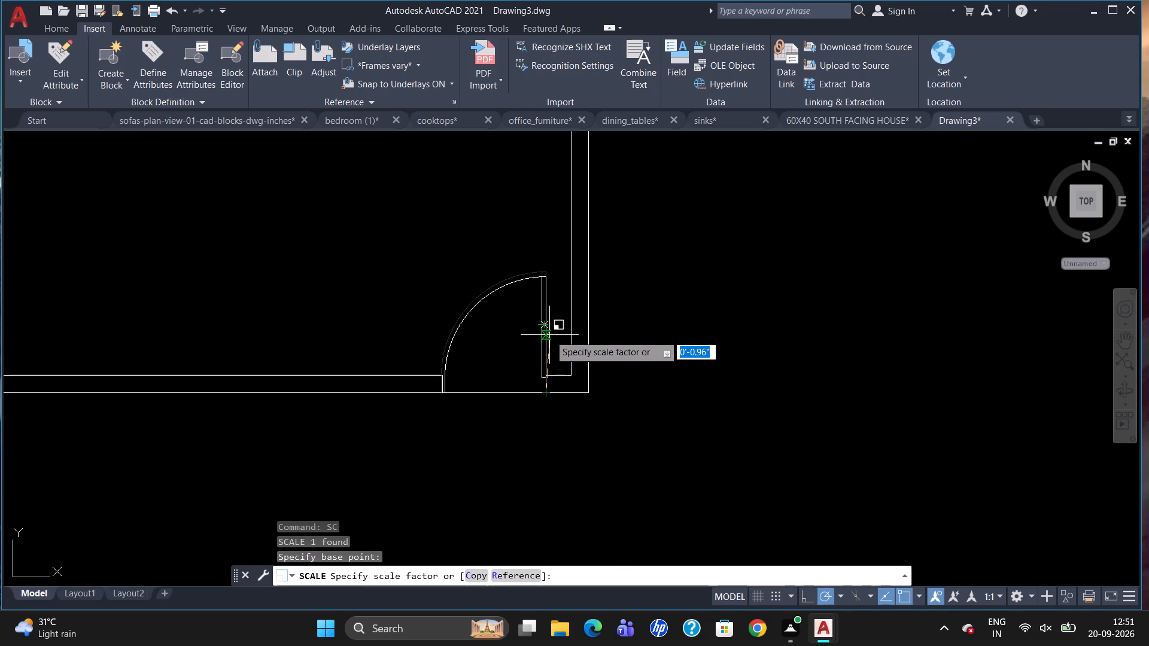
{"action": "scroll", "coordinate": [551, 334], "scroll_direction": "up", "scroll_amount": 1}
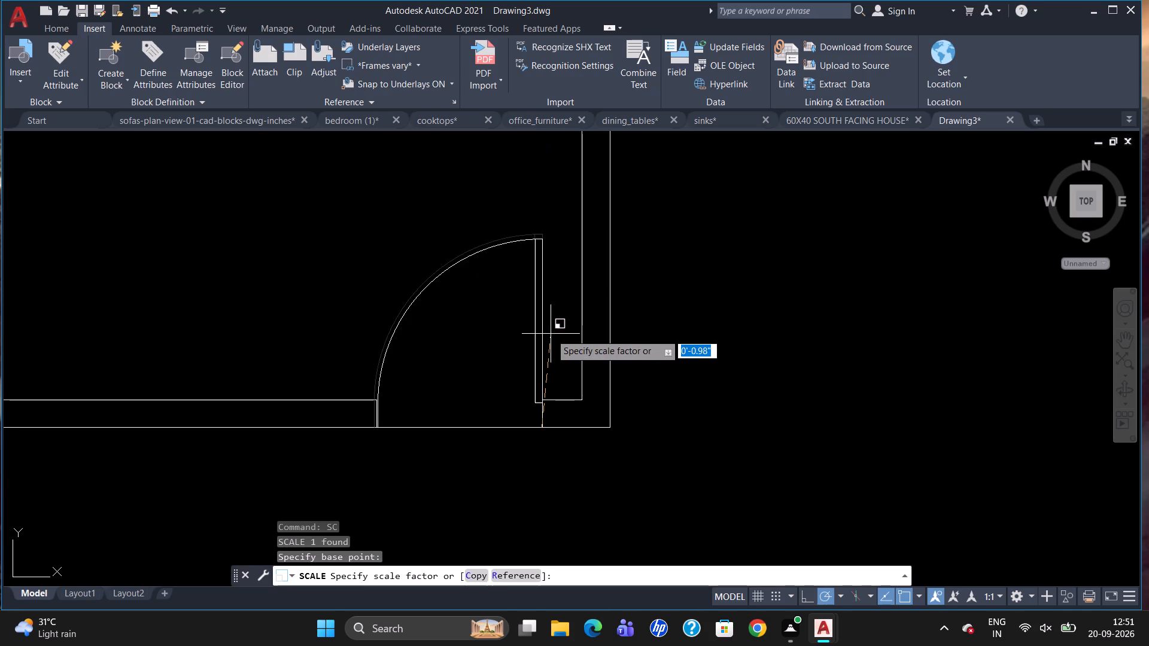
{"action": "left_click", "coordinate": [551, 334]}
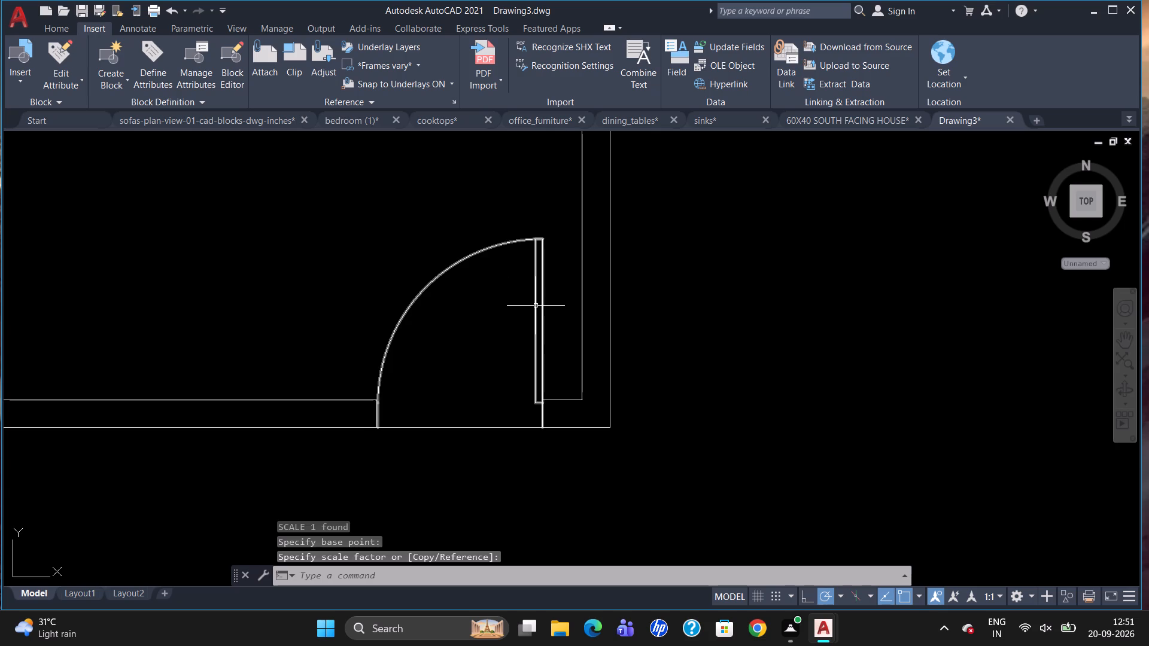
Rotate the original door block beside the plan by 270° about the upper end of its leaf.
{"action": "scroll", "coordinate": [536, 306], "scroll_direction": "down", "scroll_amount": 5}
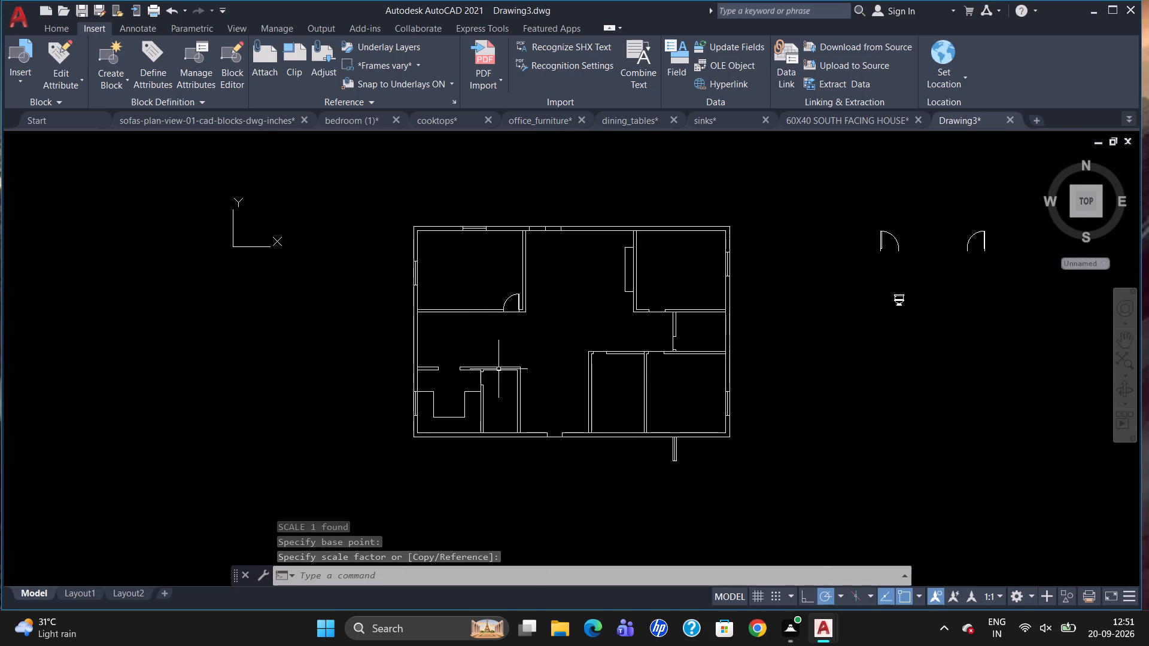
{"action": "scroll", "coordinate": [504, 399], "scroll_direction": "up", "scroll_amount": 2}
{"action": "scroll", "coordinate": [500, 398], "scroll_direction": "down", "scroll_amount": 2}
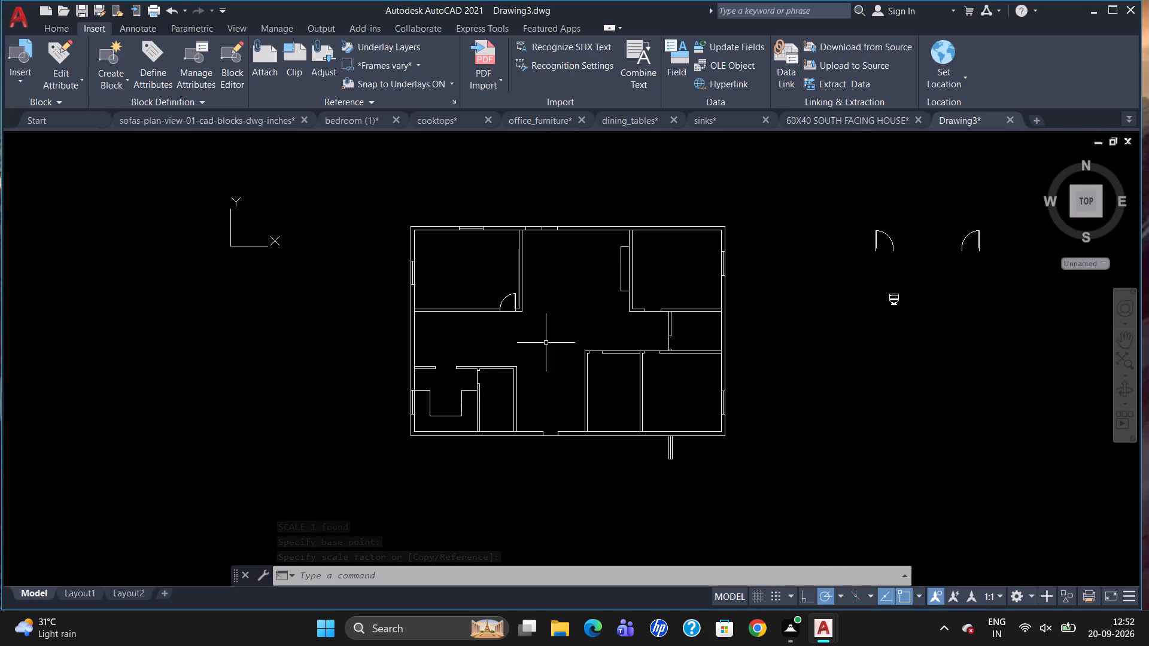
{"action": "left_click", "coordinate": [875, 234]}
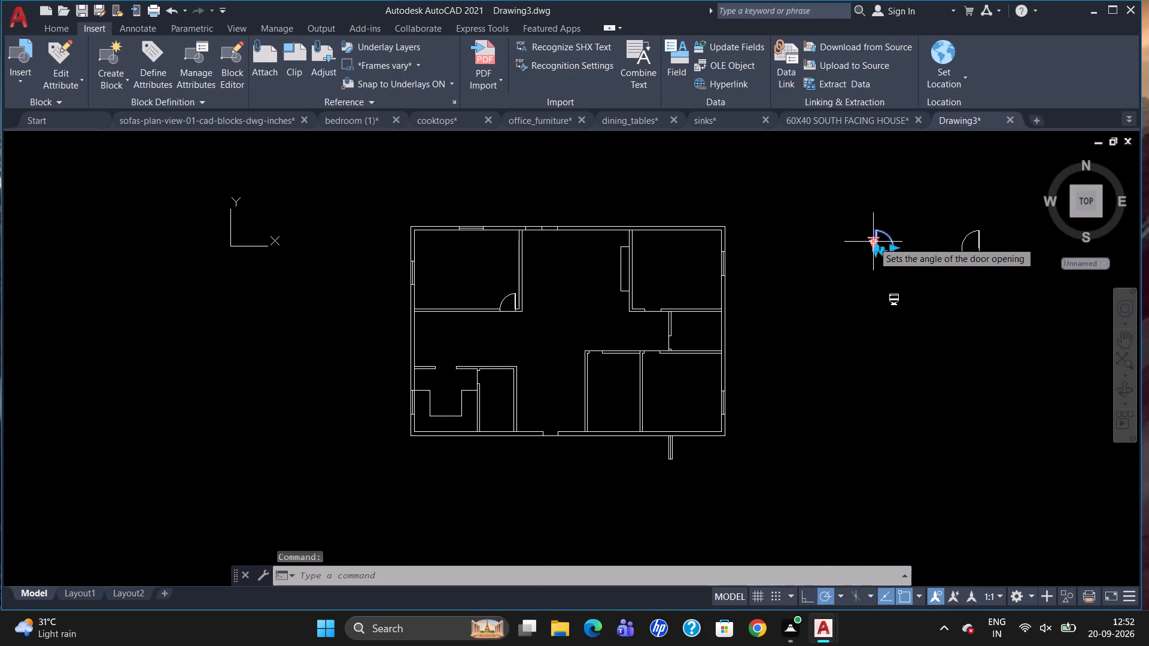
{"action": "type", "text": "RO"}
{"action": "key", "text": "Return"}
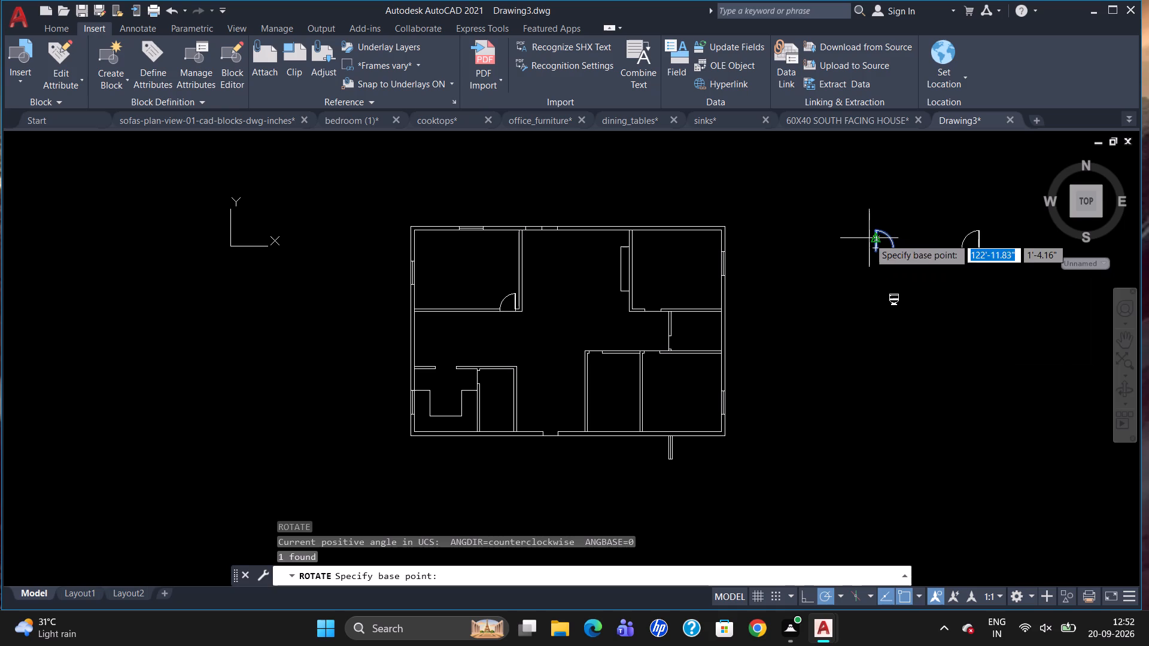
{"action": "left_click_drag", "start_coordinate": [881, 227], "coordinate": [911, 338]}
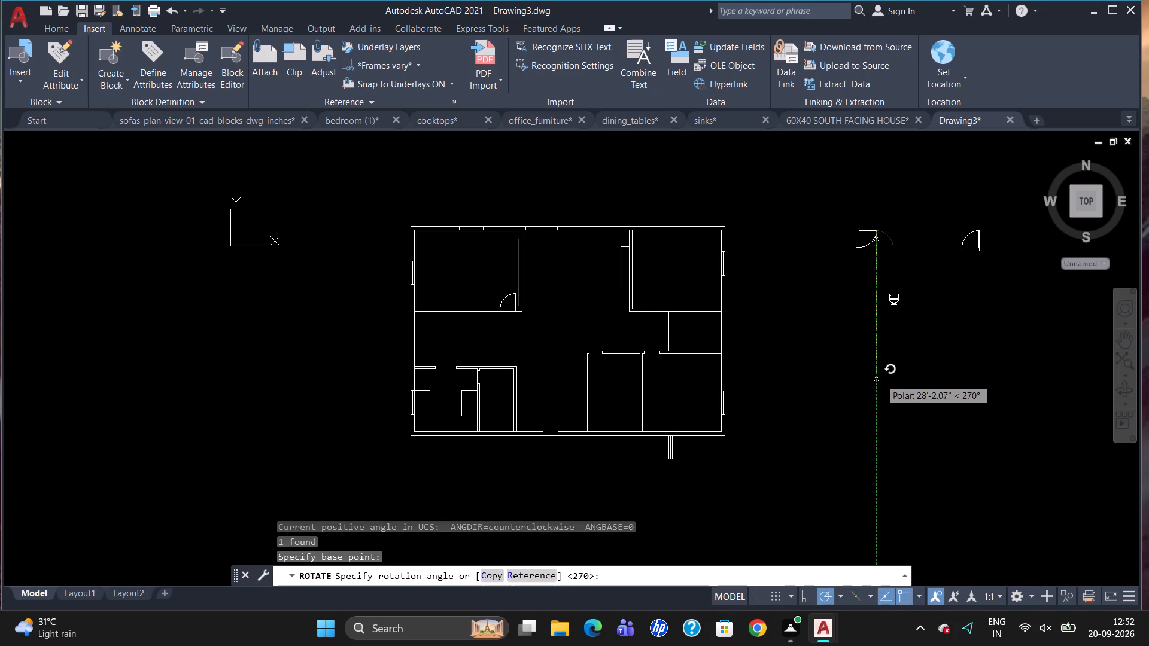
{"action": "left_click", "coordinate": [880, 379]}
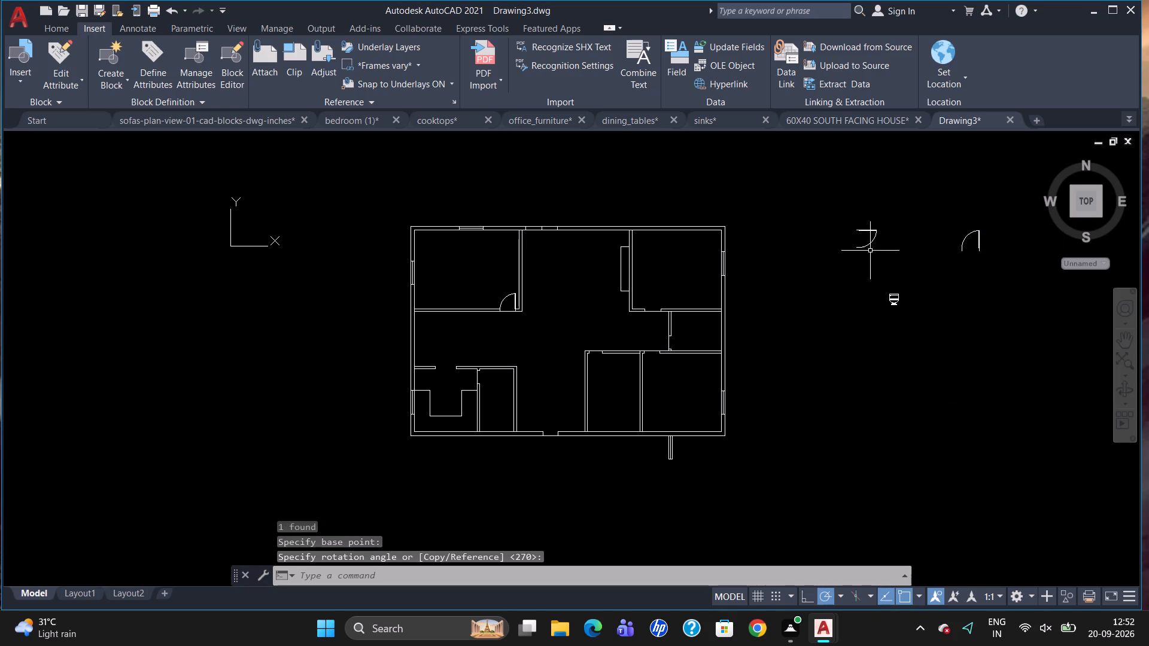
Copy the rotated door block by its hinge-side top corner to the upper jamb of the opening between the counter room and the adjoining small room.
{"action": "left_click", "coordinate": [867, 229]}
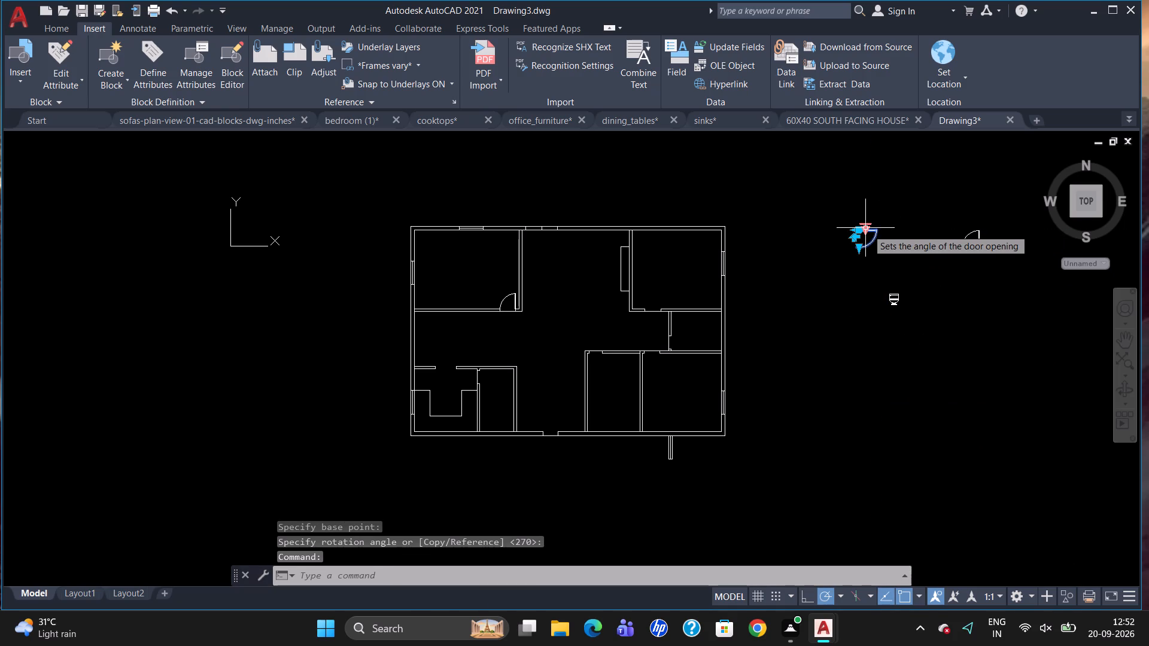
{"action": "key", "text": "c"}
{"action": "key", "text": "o"}
{"action": "key", "text": "Return"}
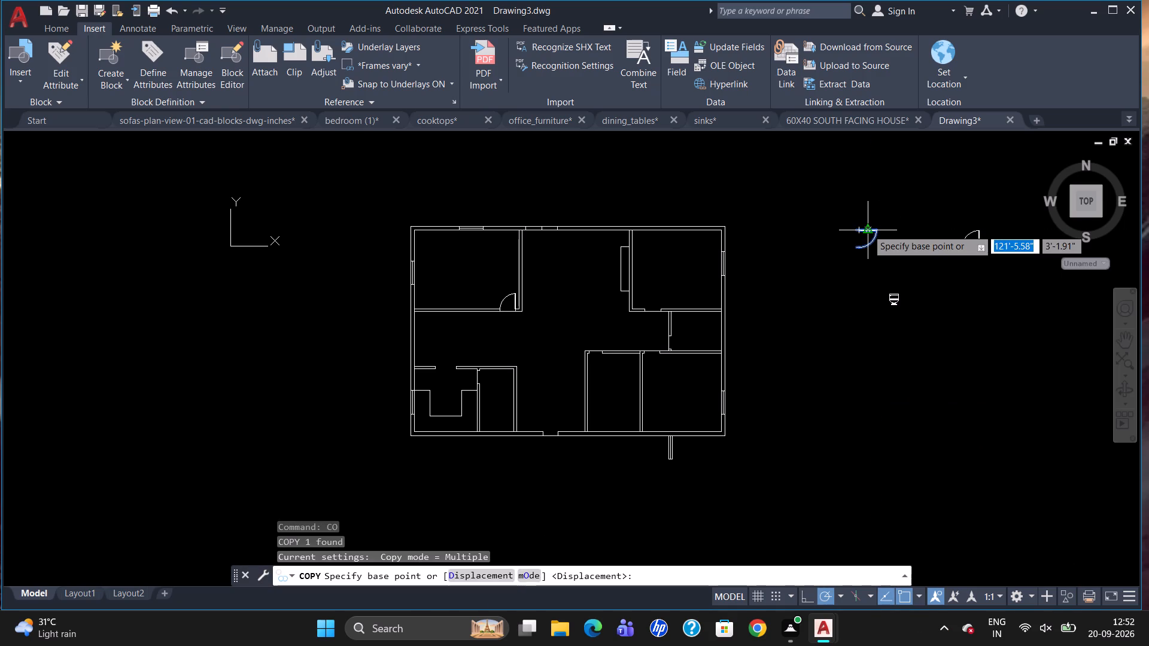
{"action": "left_click_drag", "start_coordinate": [855, 233], "coordinate": [848, 251]}
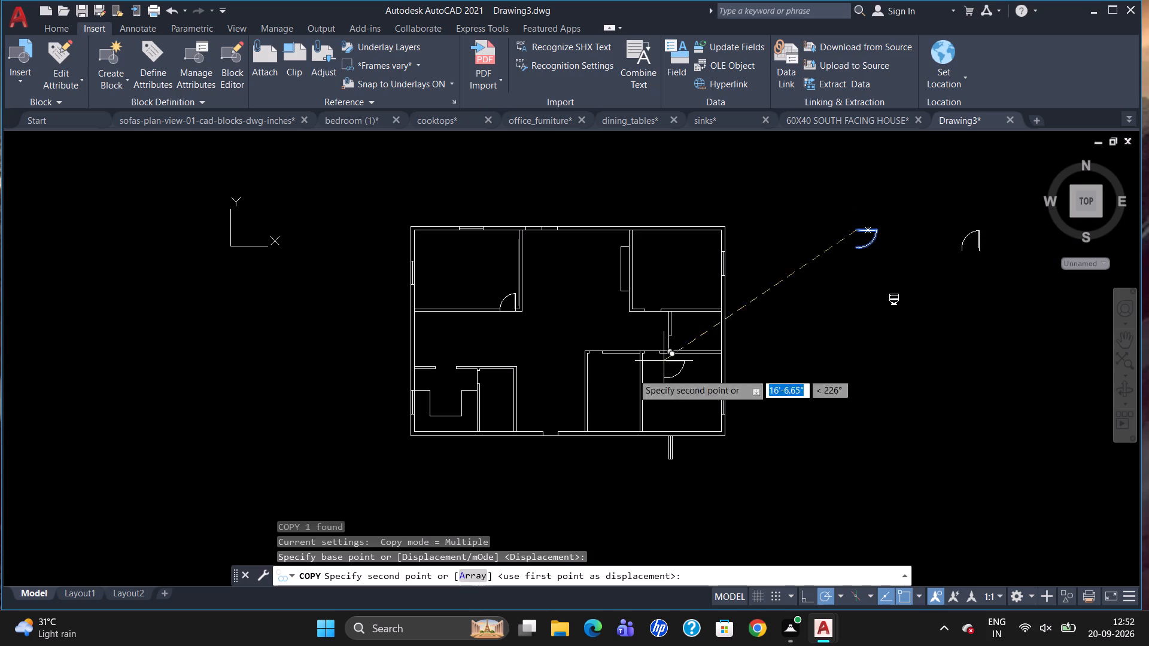
{"action": "scroll", "coordinate": [497, 392], "scroll_direction": "up", "scroll_amount": 3}
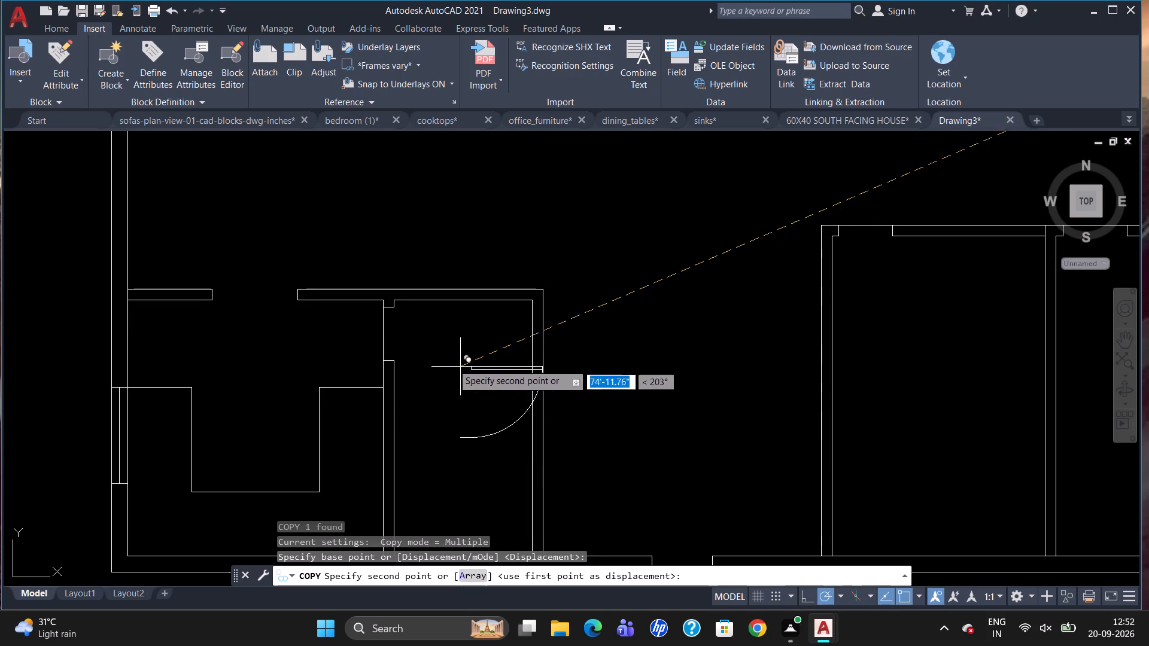
{"action": "scroll", "coordinate": [376, 306], "scroll_direction": "up", "scroll_amount": 3}
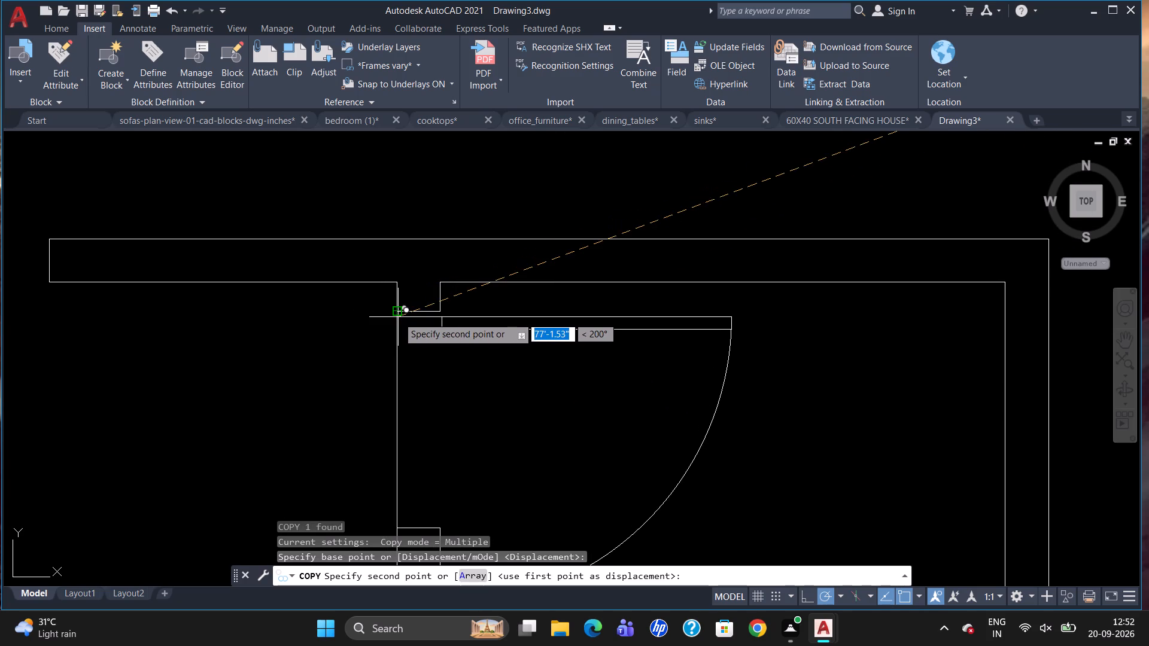
{"action": "left_click", "coordinate": [400, 311]}
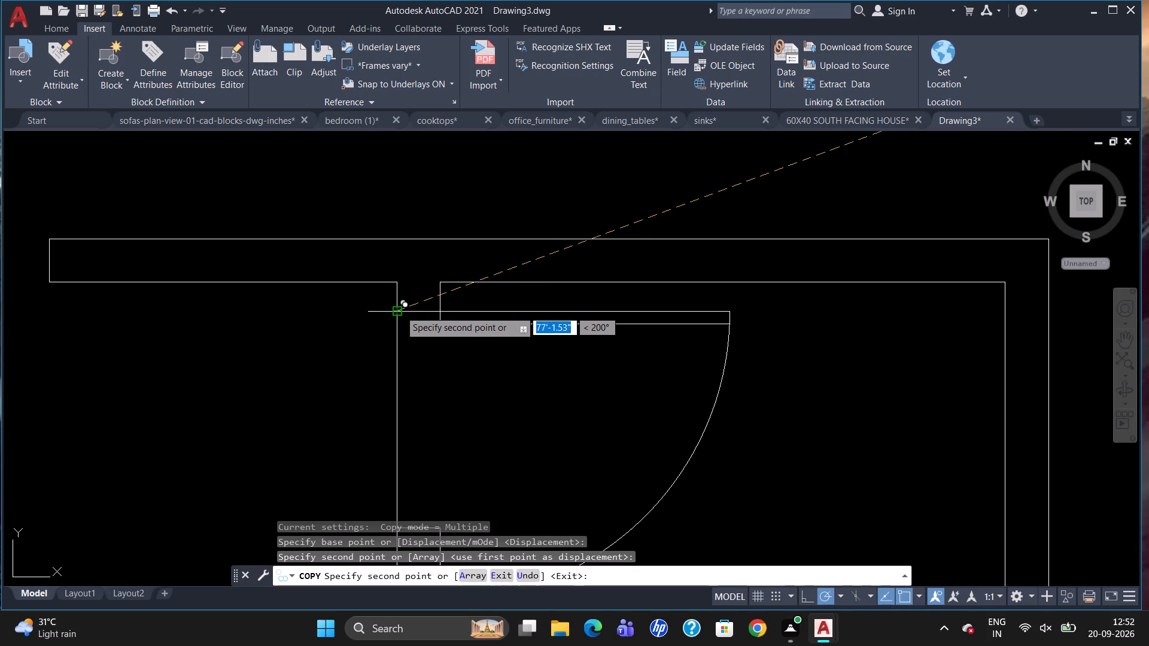
{"action": "key", "text": "Escape"}
Scale the small room's door down by about 0.76 from its top hinge corner to fit the opening.
{"action": "left_click", "coordinate": [478, 308]}
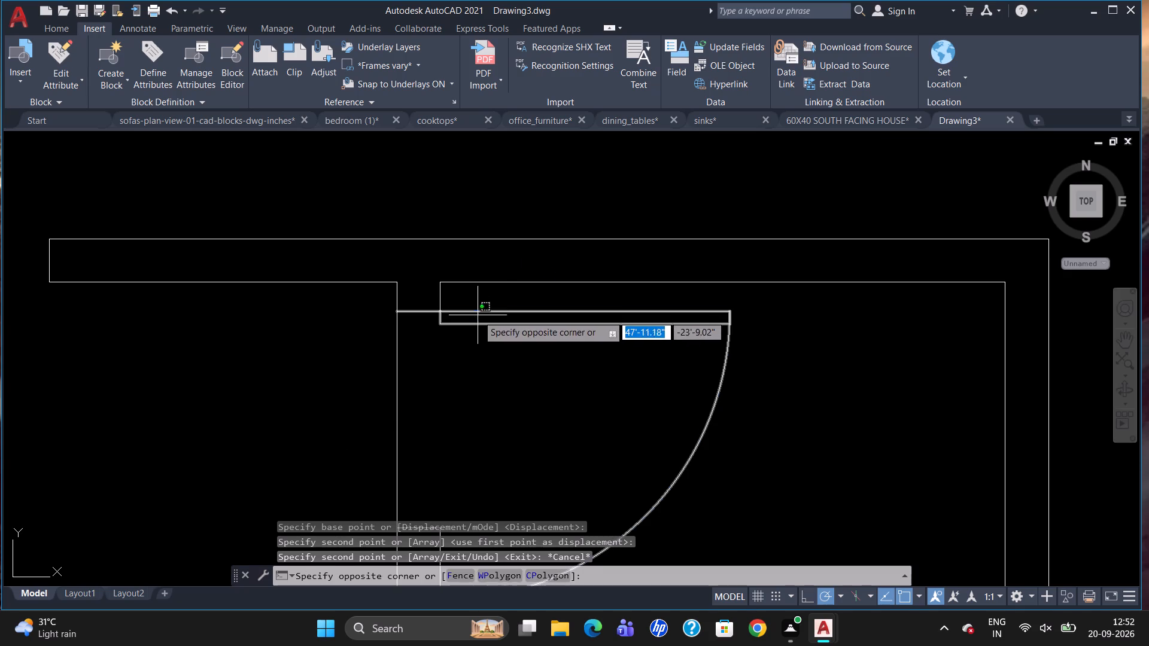
{"action": "left_click", "coordinate": [478, 315]}
{"action": "type", "text": "SC"}
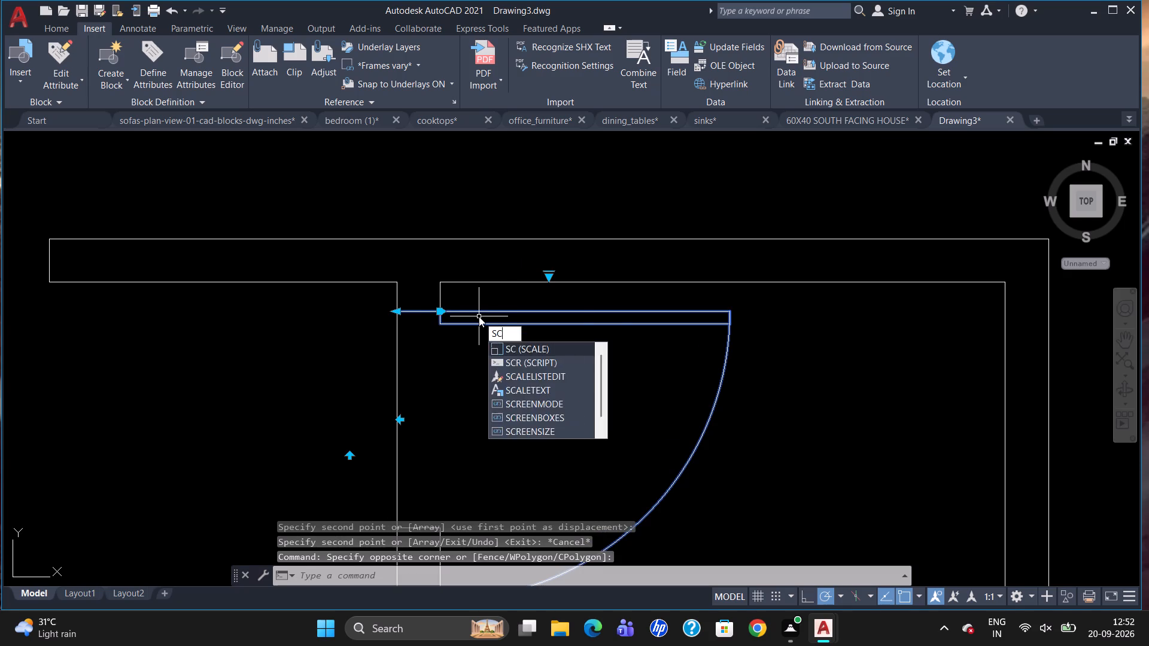
{"action": "key", "text": "Return"}
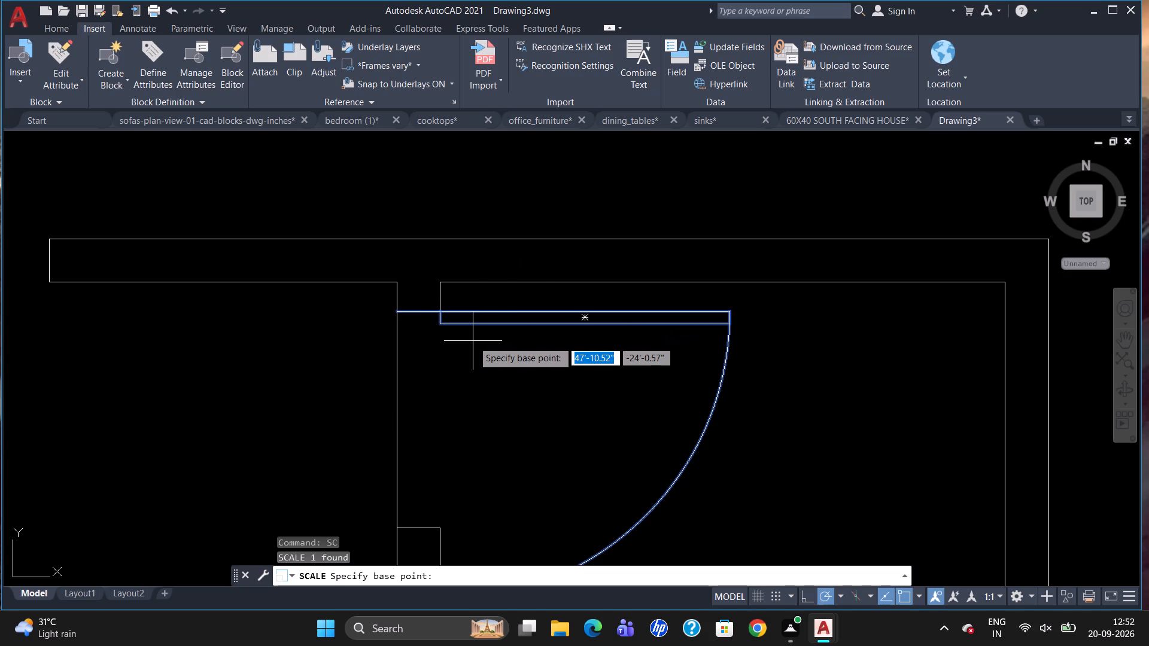
{"action": "left_click", "coordinate": [394, 312]}
{"action": "left_click", "coordinate": [501, 382]}
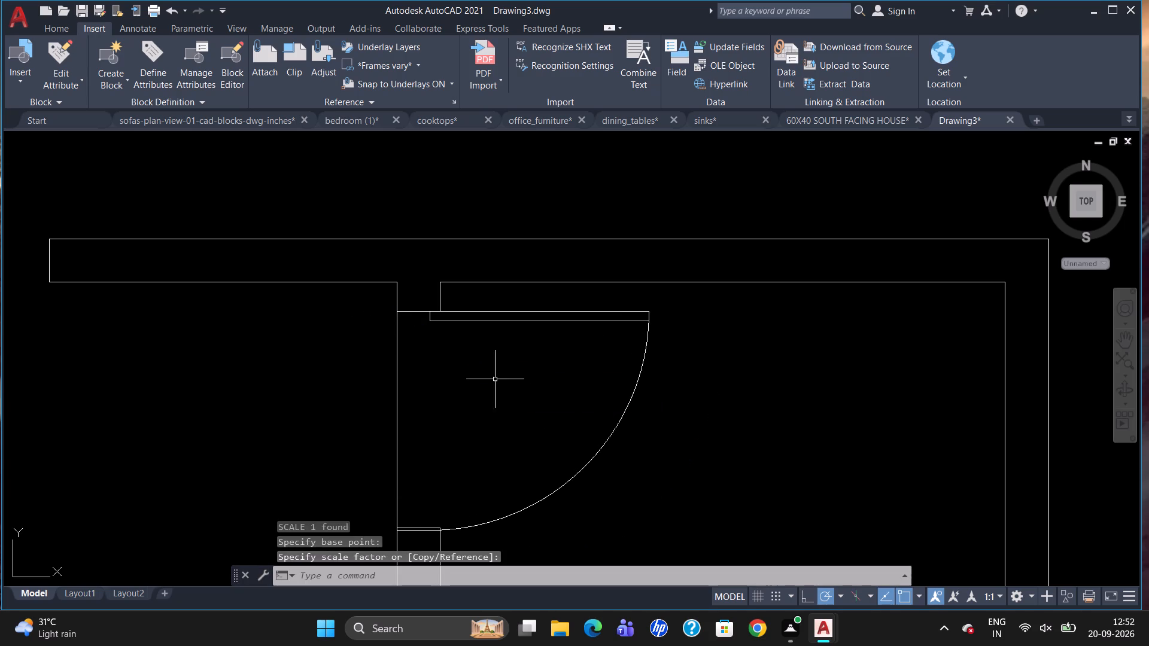
Scale the small room's door again by about 0.98 from its top hinge corner to refine the fit.
{"action": "left_click", "coordinate": [507, 322]}
{"action": "scroll", "coordinate": [511, 281], "scroll_direction": "down", "scroll_amount": 1}
{"action": "type", "text": "SC"}
{"action": "key", "text": "Return"}
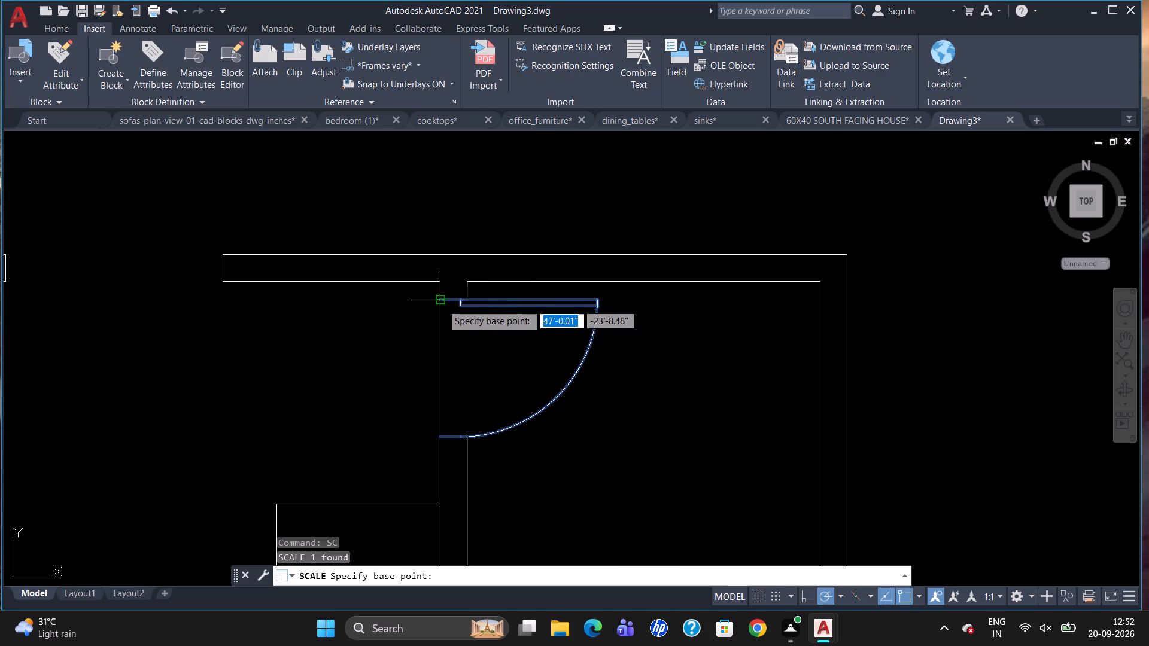
{"action": "left_click_drag", "start_coordinate": [442, 303], "coordinate": [448, 311]}
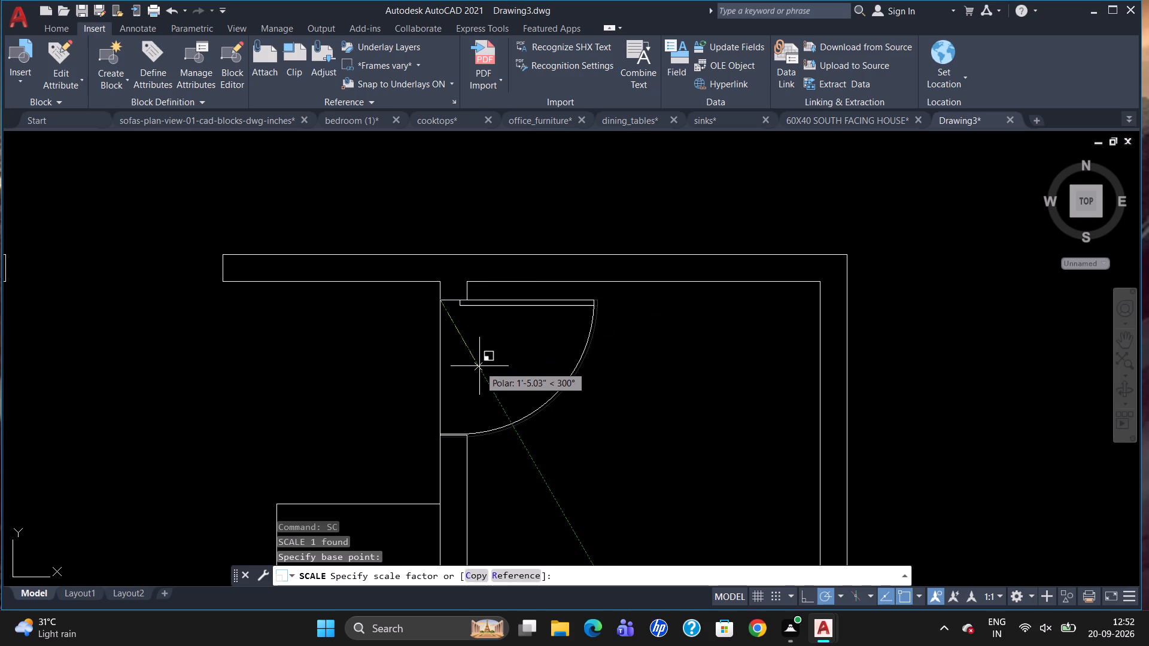
{"action": "scroll", "coordinate": [479, 365], "scroll_direction": "up", "scroll_amount": 1}
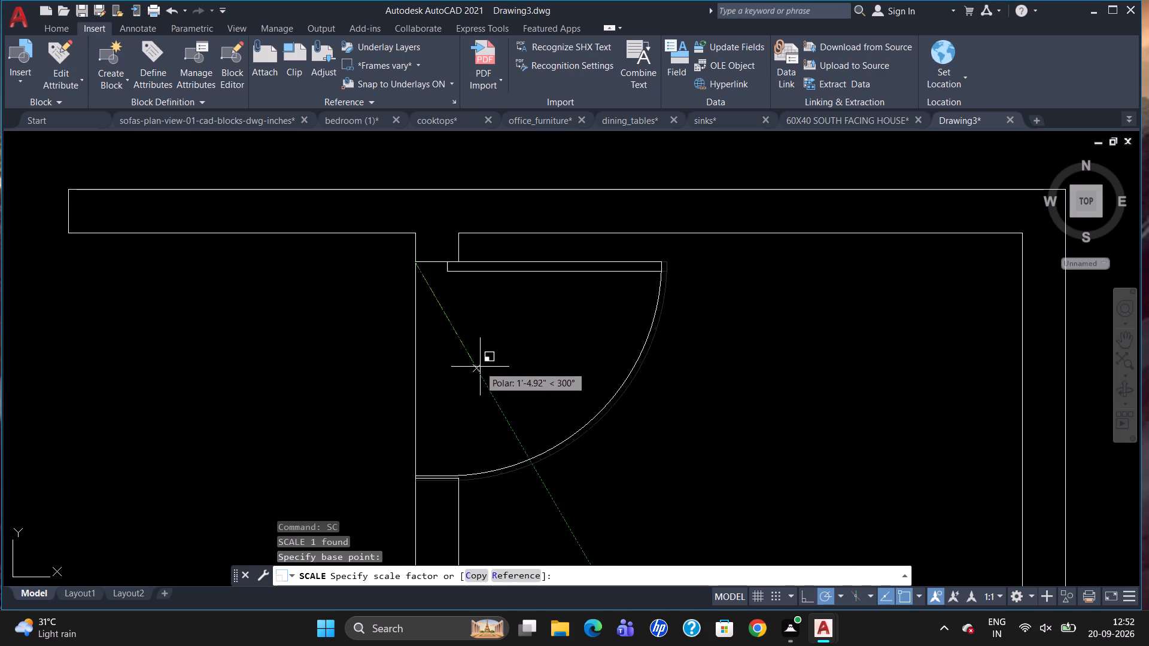
{"action": "left_click", "coordinate": [481, 368]}
Copy the mirrored door block by its hinge-side bottom corner to the right jamb of the entrance opening in the bottom outer wall.
{"action": "scroll", "coordinate": [452, 338], "scroll_direction": "down", "scroll_amount": 2}
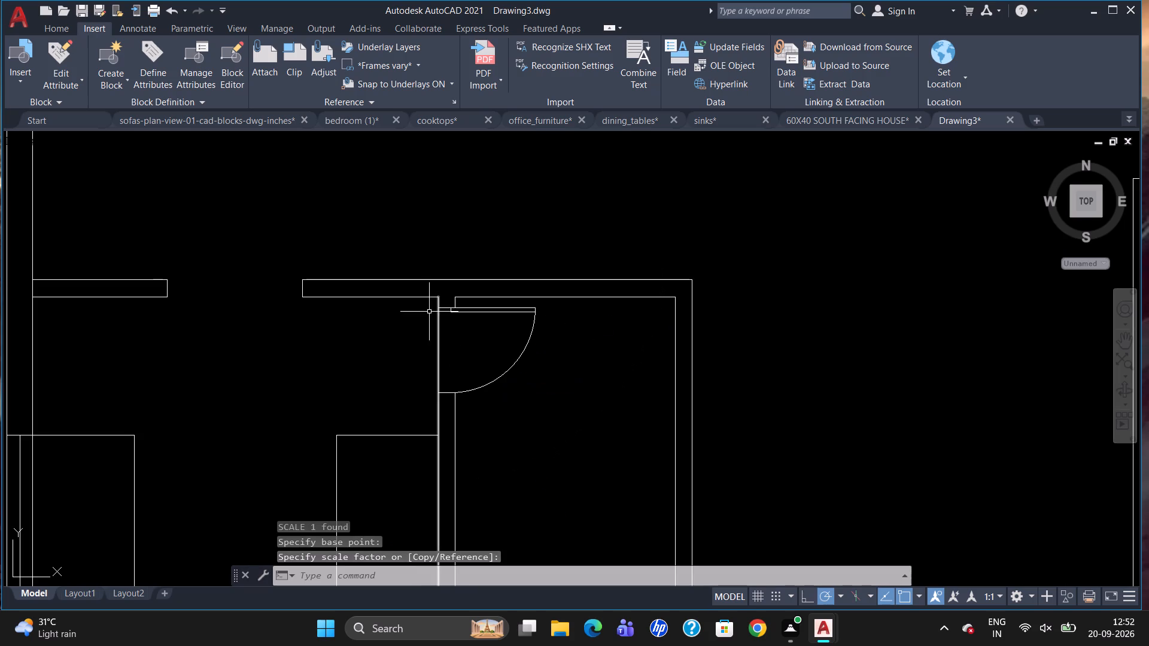
{"action": "scroll", "coordinate": [408, 266], "scroll_direction": "down", "scroll_amount": 2}
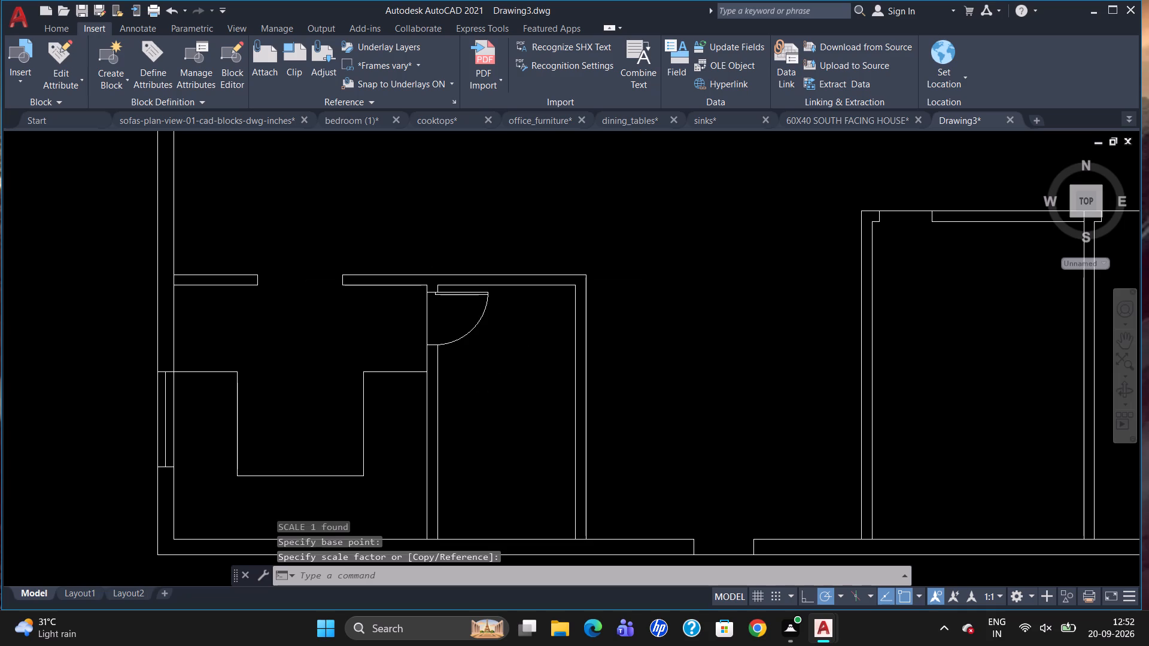
{"action": "scroll", "coordinate": [401, 264], "scroll_direction": "down", "scroll_amount": 1}
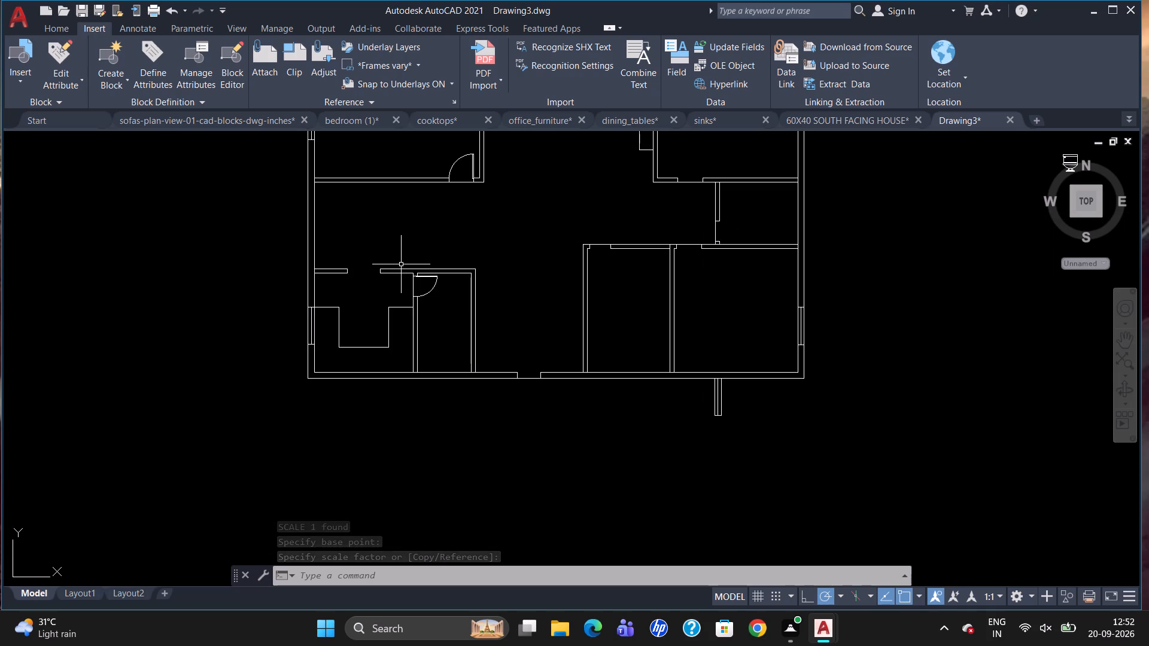
{"action": "scroll", "coordinate": [609, 384], "scroll_direction": "up", "scroll_amount": 1}
{"action": "scroll", "coordinate": [497, 420], "scroll_direction": "down", "scroll_amount": 2}
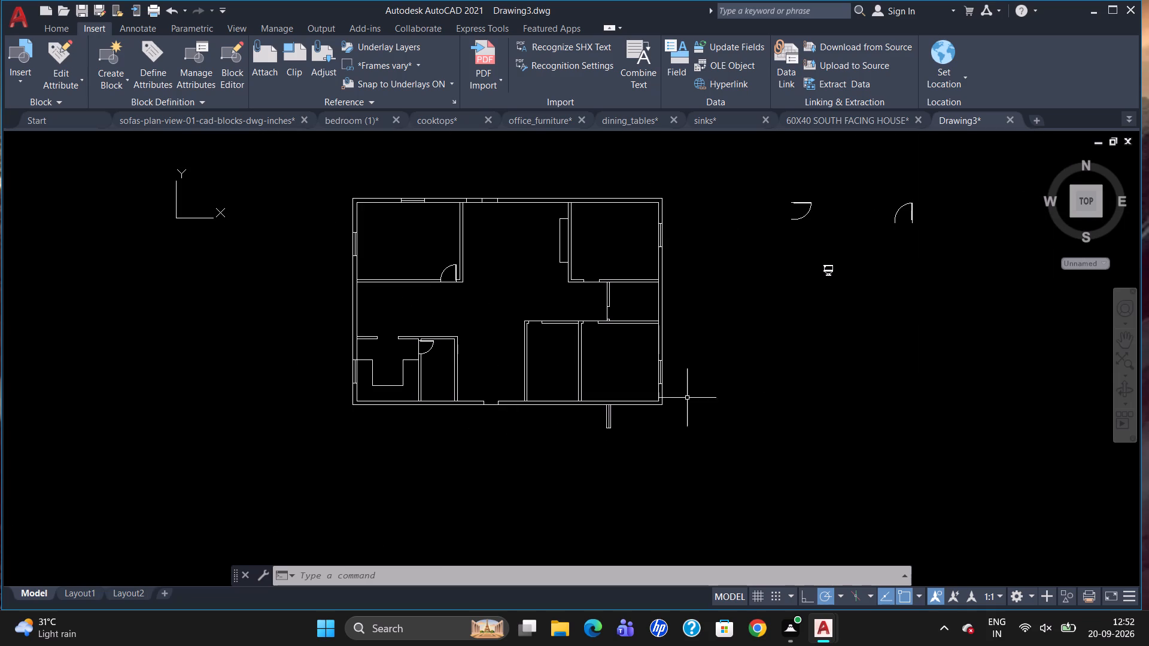
{"action": "scroll", "coordinate": [752, 323], "scroll_direction": "up", "scroll_amount": 1}
{"action": "scroll", "coordinate": [781, 300], "scroll_direction": "down", "scroll_amount": 1}
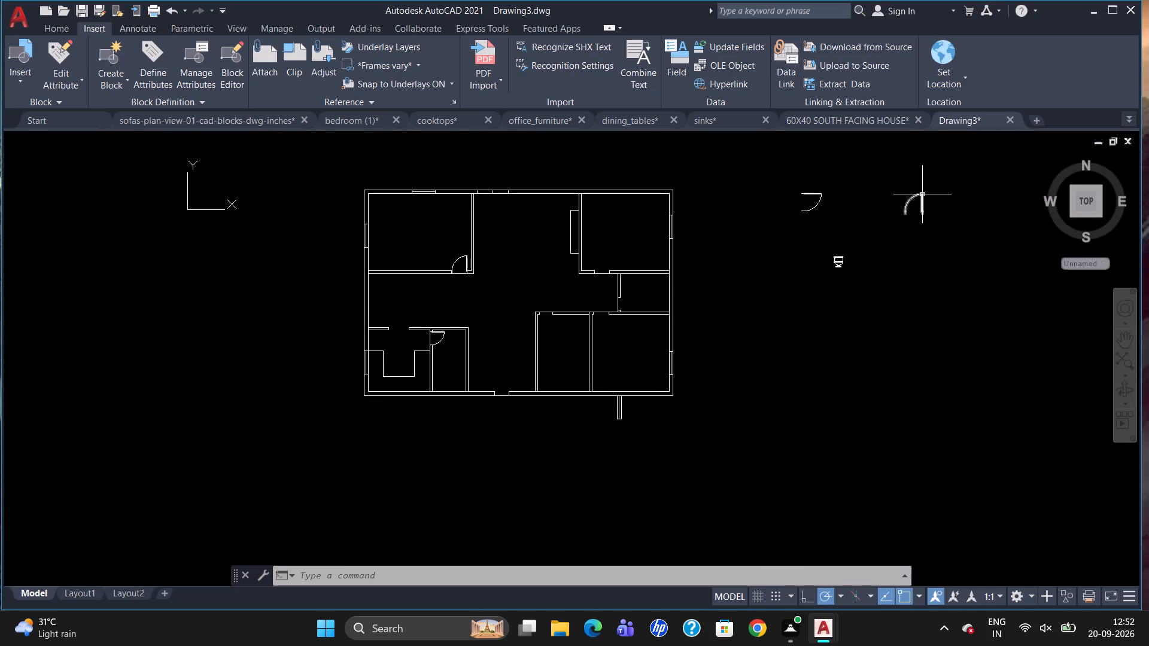
{"action": "left_click", "coordinate": [919, 198]}
{"action": "type", "text": "CO"}
{"action": "key", "text": "Return"}
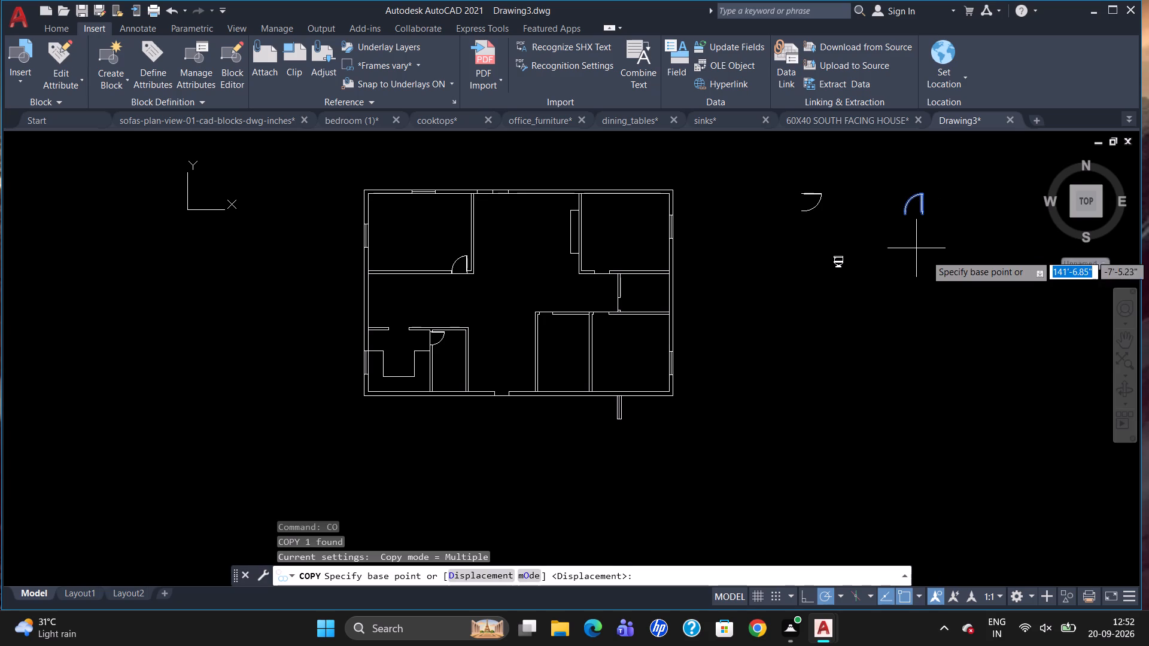
{"action": "left_click_drag", "start_coordinate": [926, 215], "coordinate": [919, 226]}
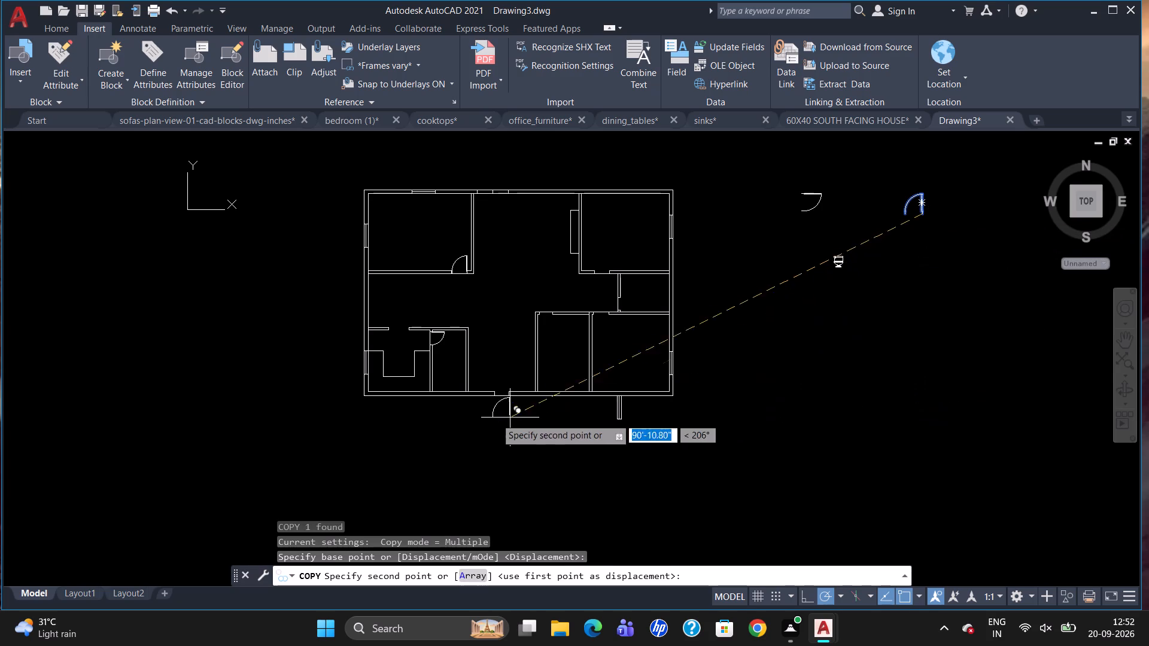
{"action": "scroll", "coordinate": [497, 410], "scroll_direction": "up", "scroll_amount": 2}
{"action": "scroll", "coordinate": [535, 367], "scroll_direction": "up", "scroll_amount": 3}
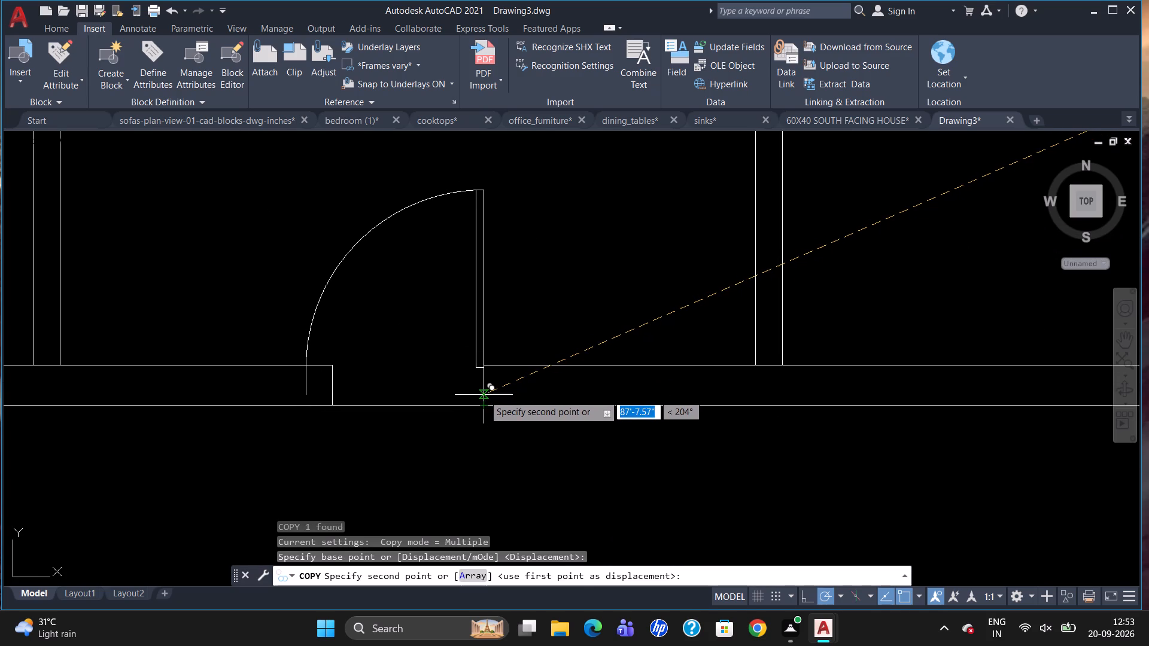
{"action": "left_click", "coordinate": [484, 392]}
{"action": "key", "text": "Escape"}
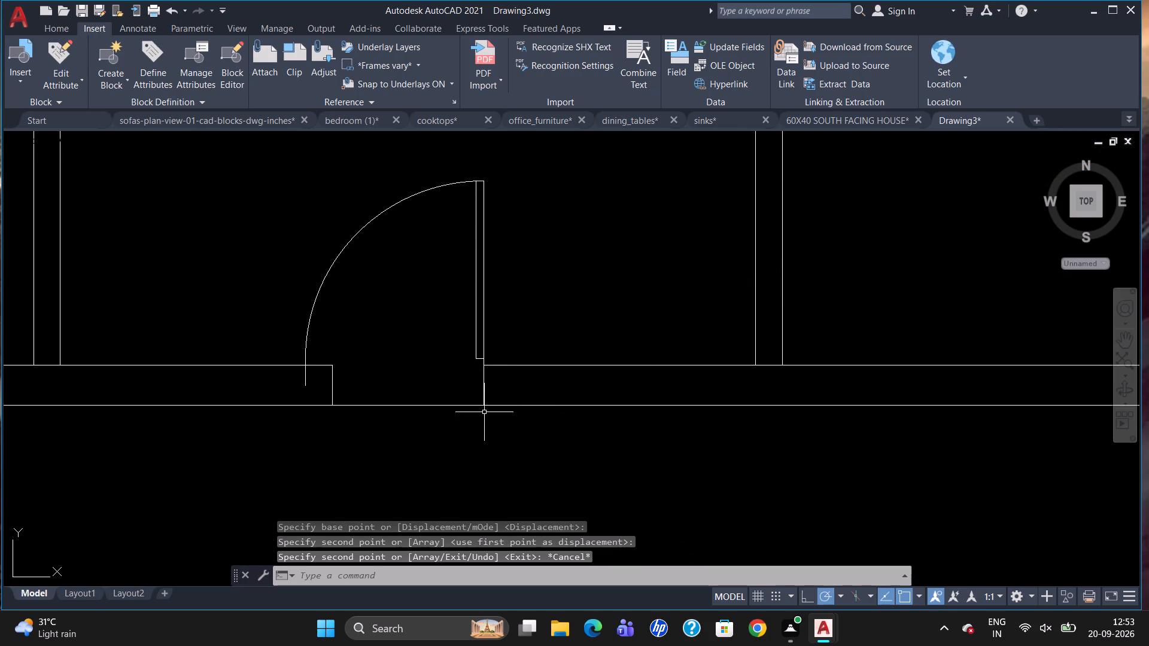
Move the entrance door straight down so its bottom hinge corner sits on the outer face of the wall at the right jamb.
{"action": "left_click", "coordinate": [476, 352]}
{"action": "key", "text": "m"}
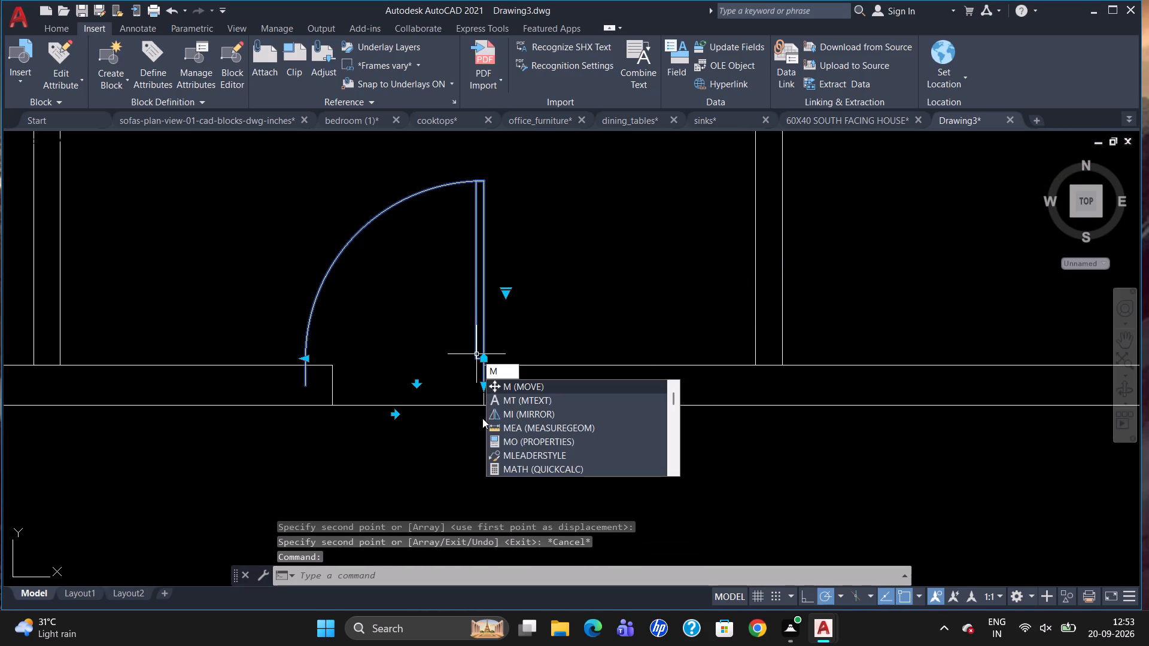
{"action": "key", "text": "Return"}
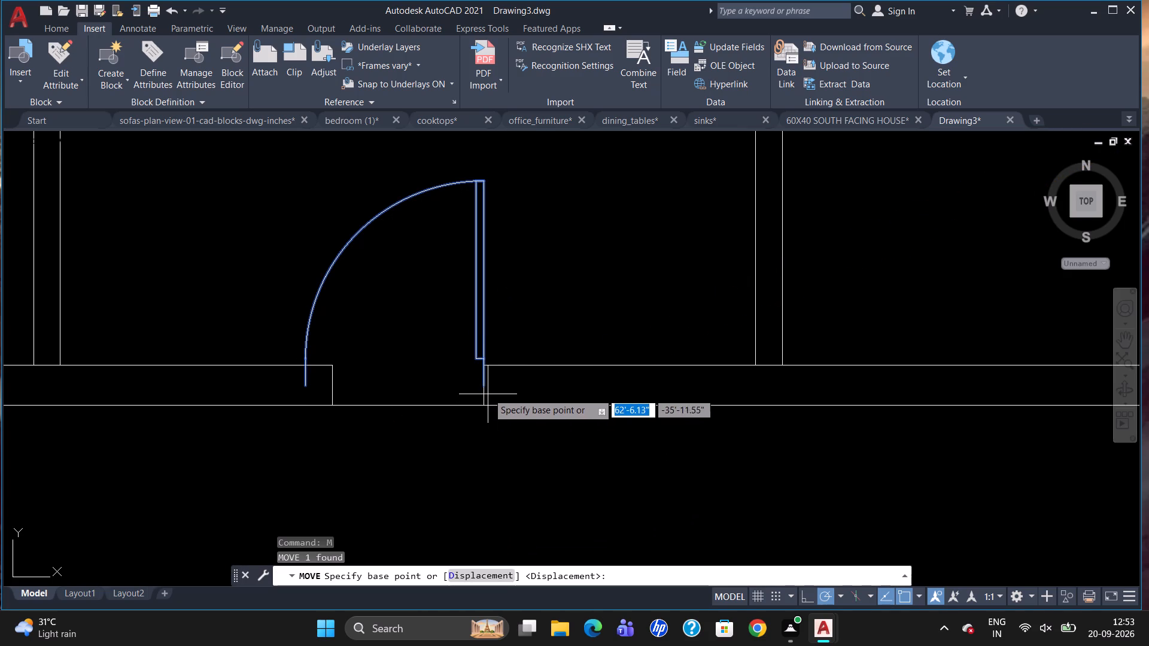
{"action": "left_click", "coordinate": [488, 391]}
{"action": "left_click", "coordinate": [487, 411]}
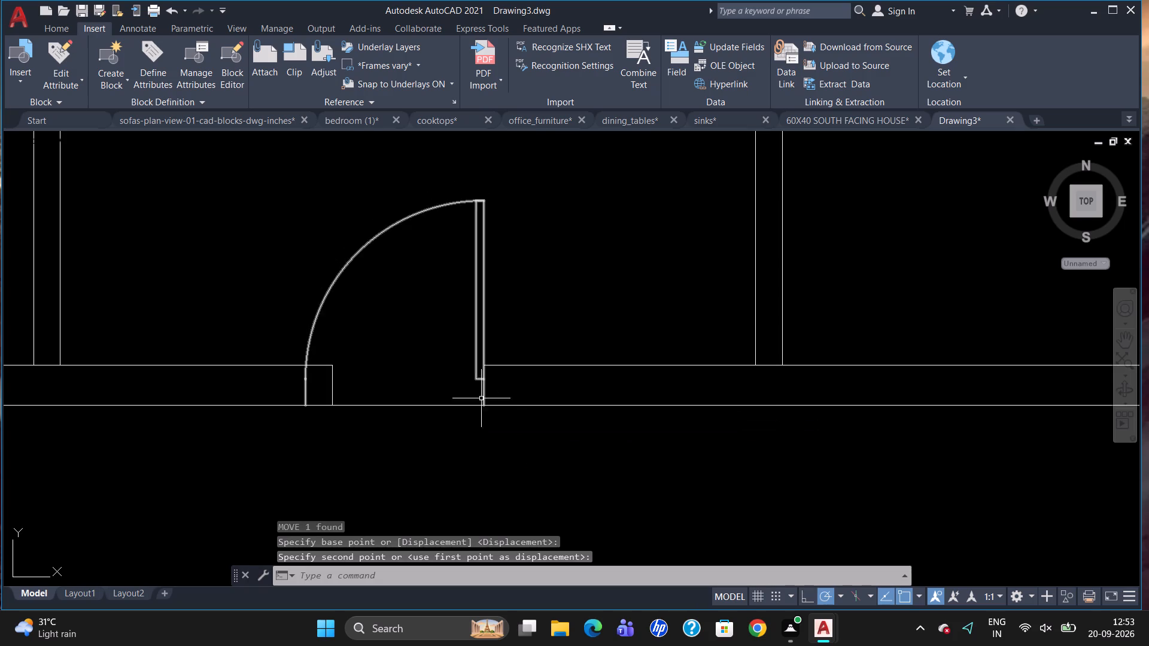
Scale the entrance door by about 0.85 from its bottom hinge corner to span the opening.
{"action": "left_click", "coordinate": [479, 378]}
{"action": "type", "text": "SC"}
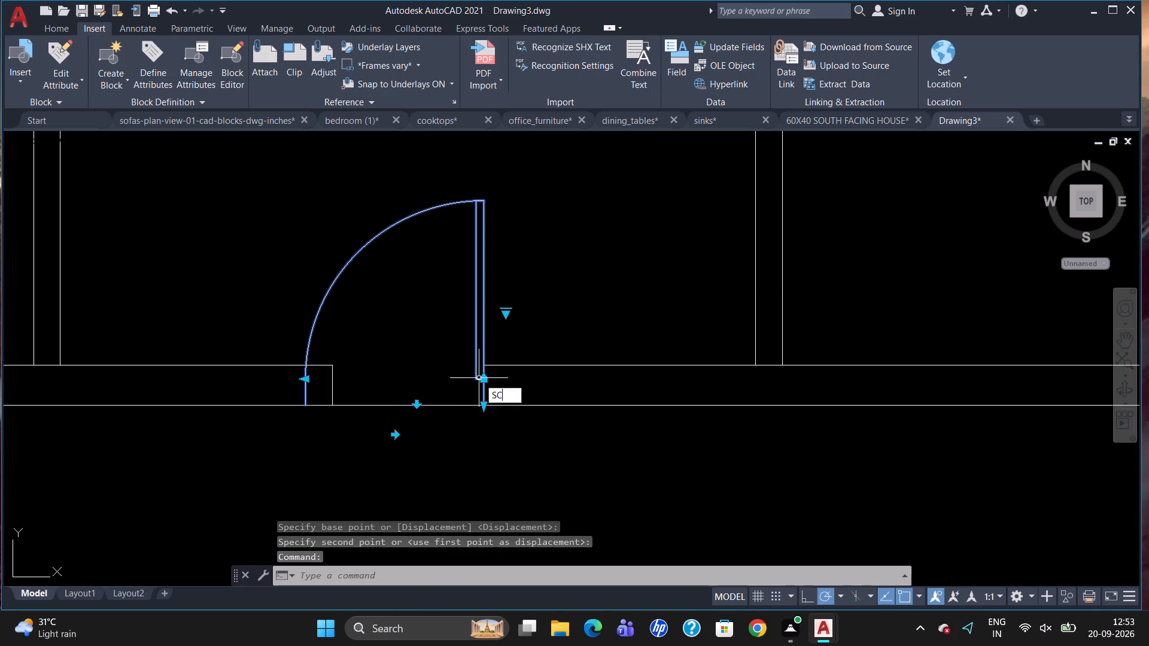
{"action": "key", "text": "Return"}
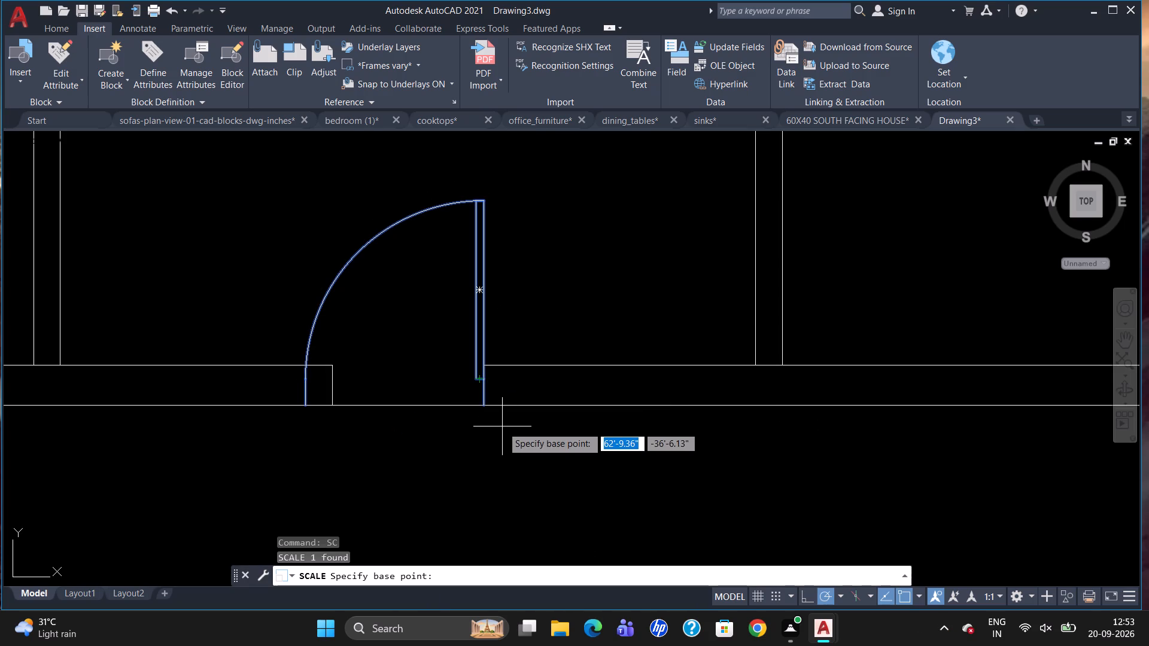
{"action": "left_click", "coordinate": [489, 400]}
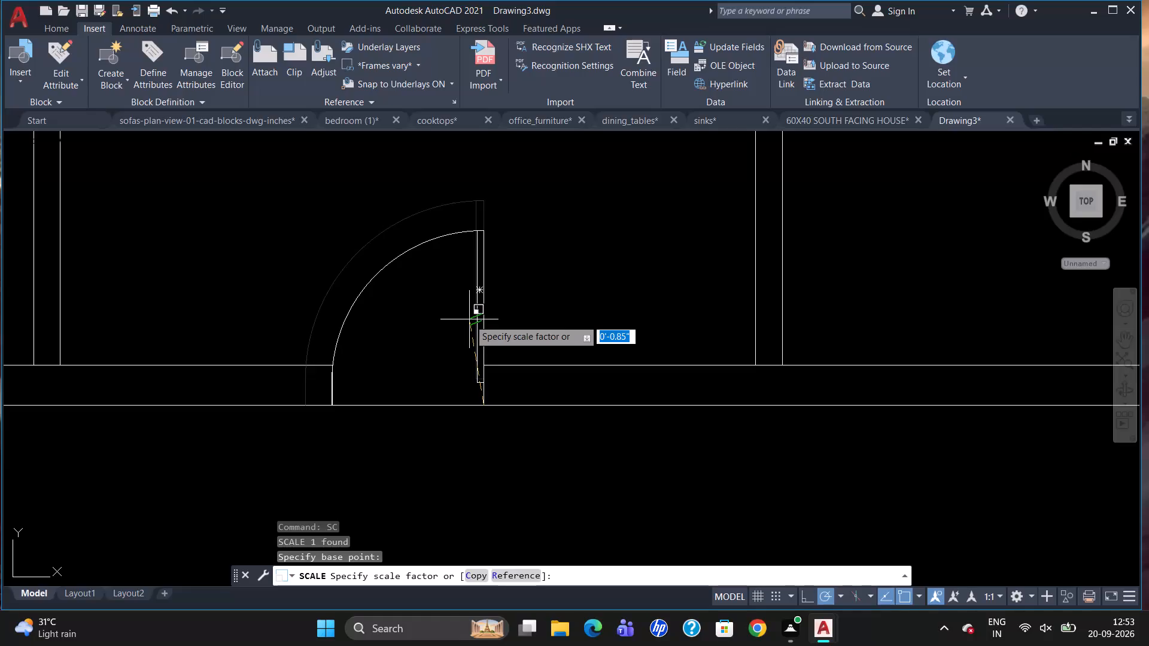
{"action": "left_click", "coordinate": [469, 319]}
Rotate the spare mirrored door block outside the plan by 180° about its top hinge-side corner.
{"action": "scroll", "coordinate": [421, 334], "scroll_direction": "down", "scroll_amount": 2}
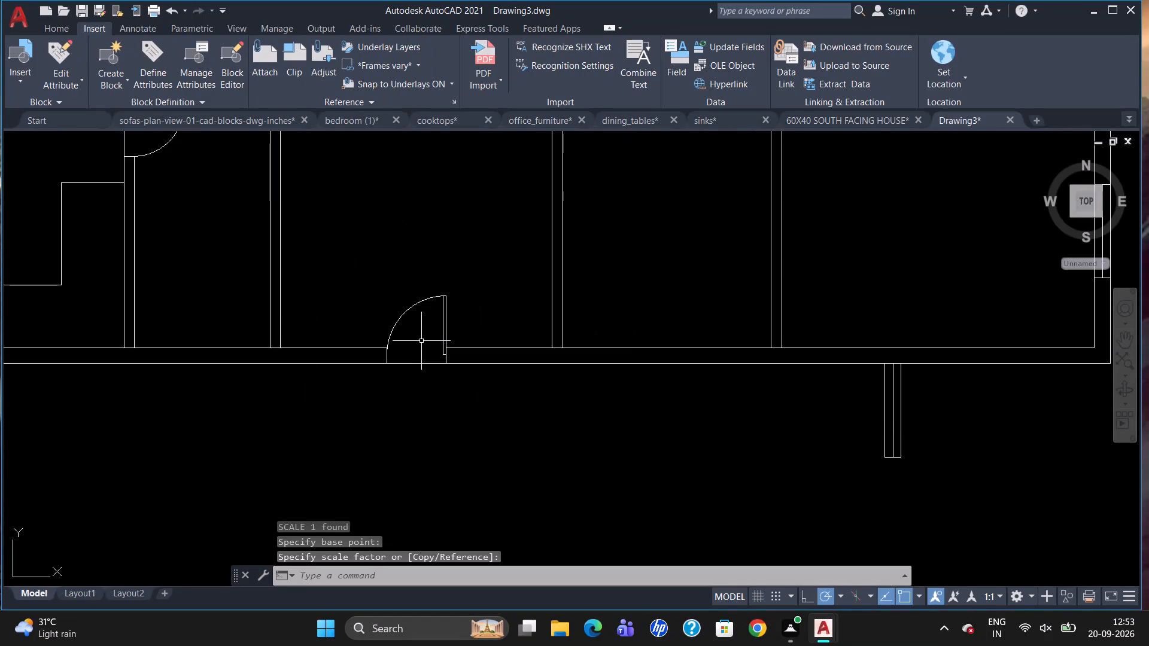
{"action": "scroll", "coordinate": [444, 368], "scroll_direction": "down", "scroll_amount": 3}
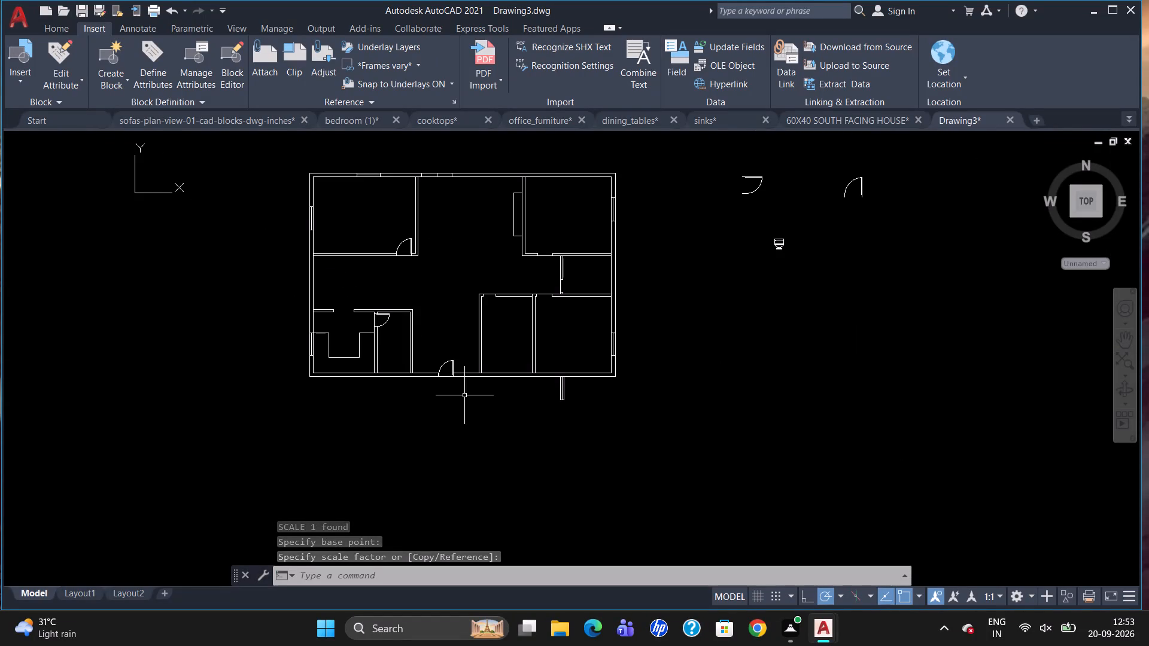
{"action": "scroll", "coordinate": [535, 354], "scroll_direction": "down", "scroll_amount": 1}
{"action": "scroll", "coordinate": [653, 275], "scroll_direction": "up", "scroll_amount": 2}
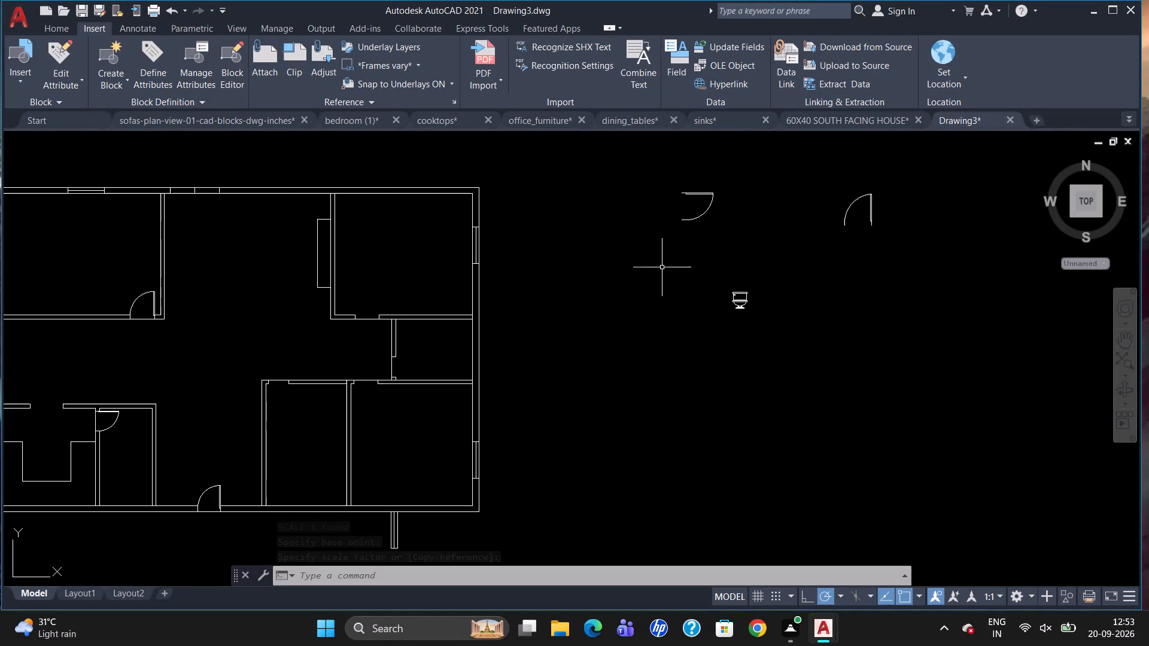
{"action": "scroll", "coordinate": [636, 304], "scroll_direction": "down", "scroll_amount": 1}
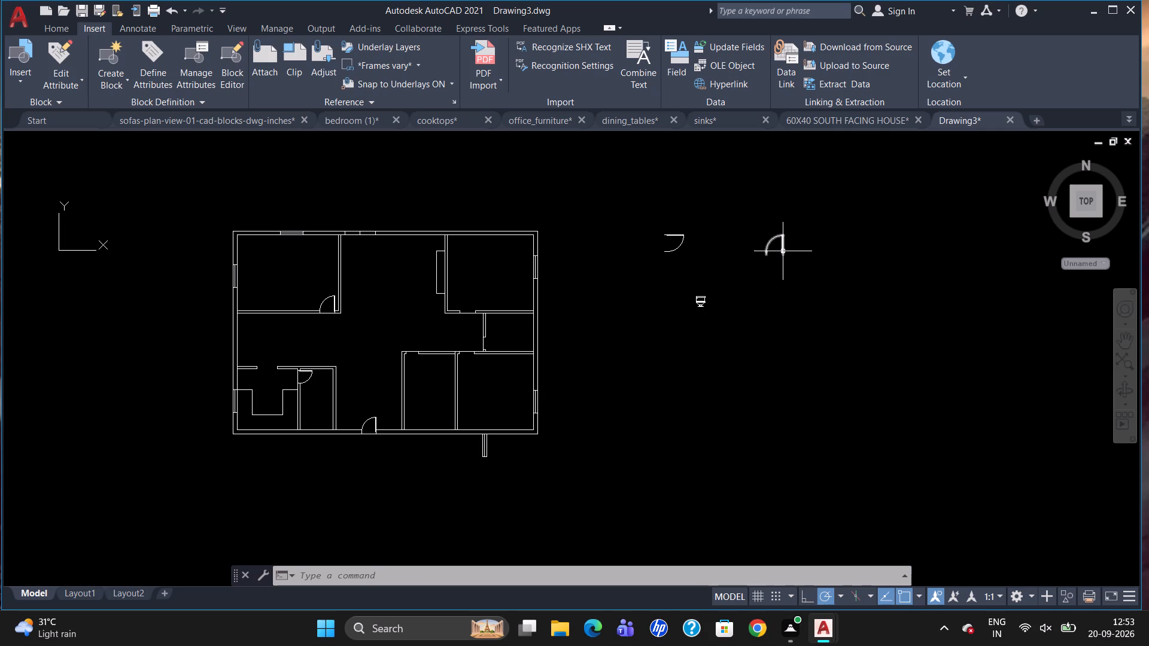
{"action": "left_click", "coordinate": [783, 250]}
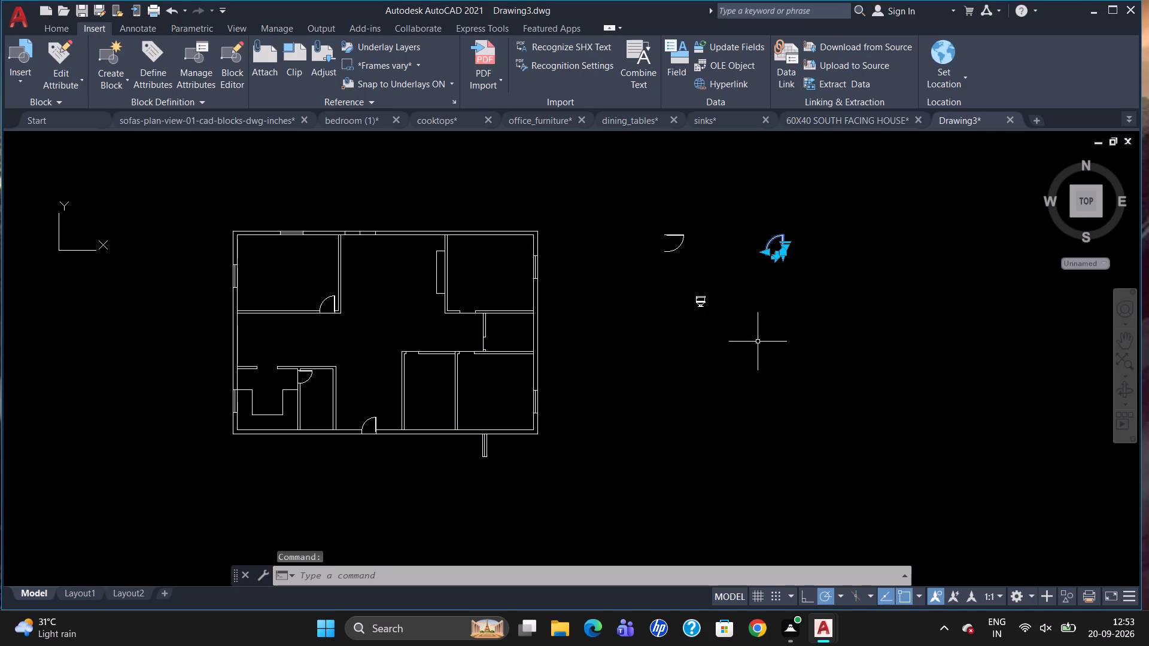
{"action": "type", "text": "RO"}
{"action": "key", "text": "Return"}
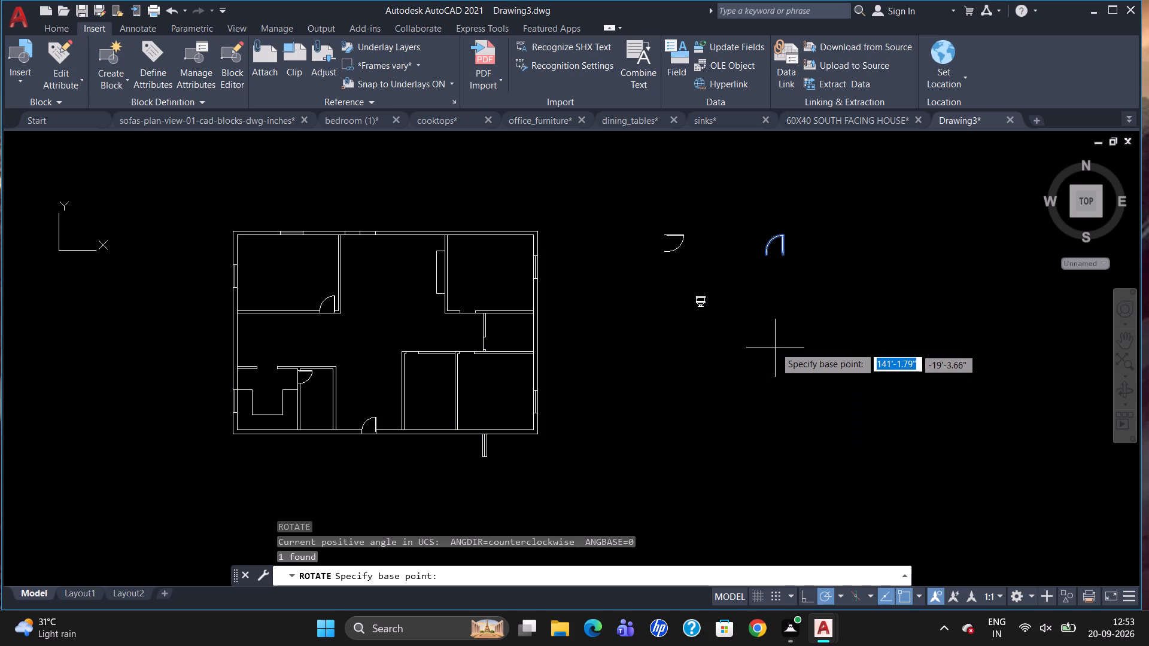
{"action": "left_click_drag", "start_coordinate": [780, 231], "coordinate": [786, 246]}
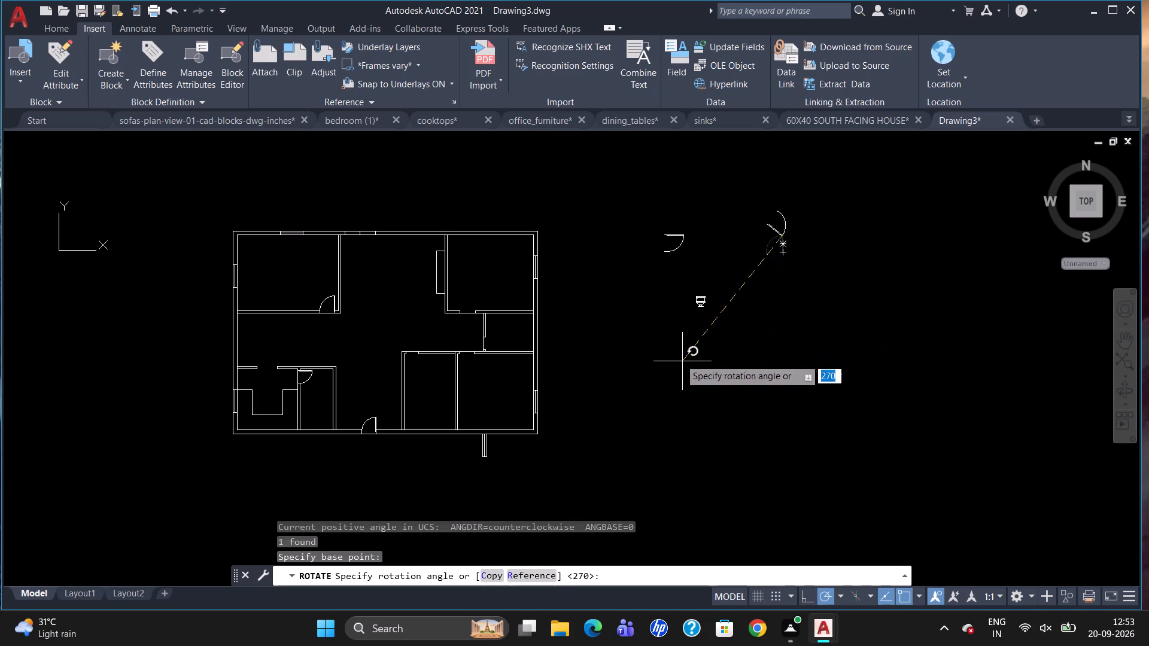
{"action": "left_click", "coordinate": [646, 240]}
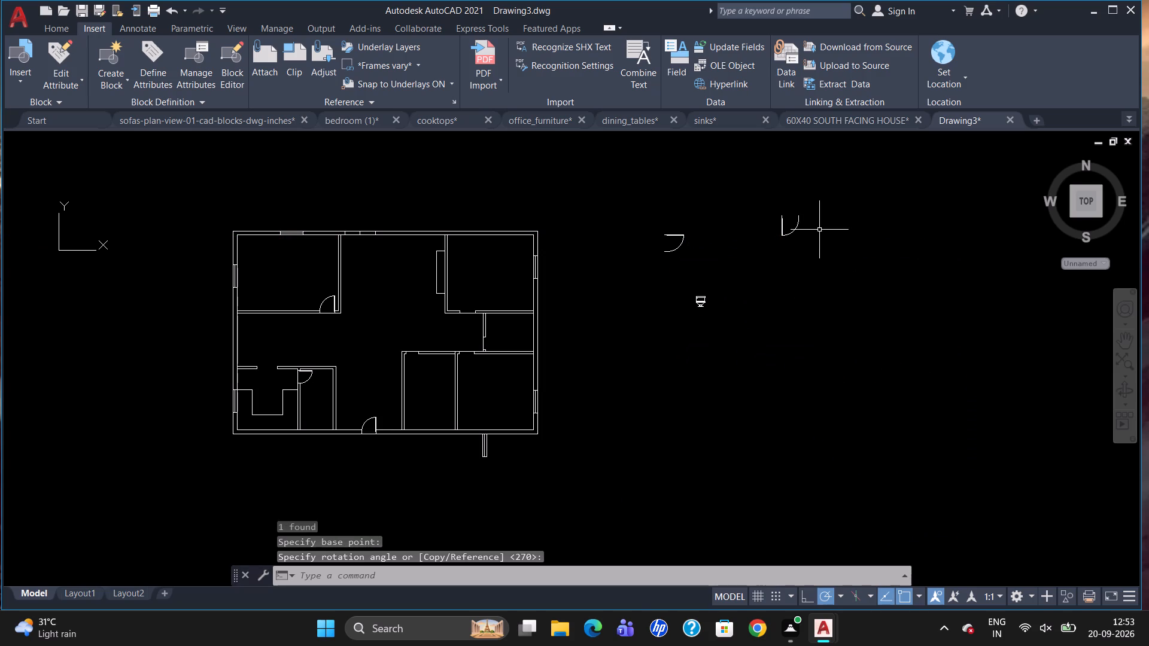
Copy the rotated door by its top hinge corner to the left jambs of the two lower-right rooms' top-wall openings.
{"action": "left_click", "coordinate": [783, 220]}
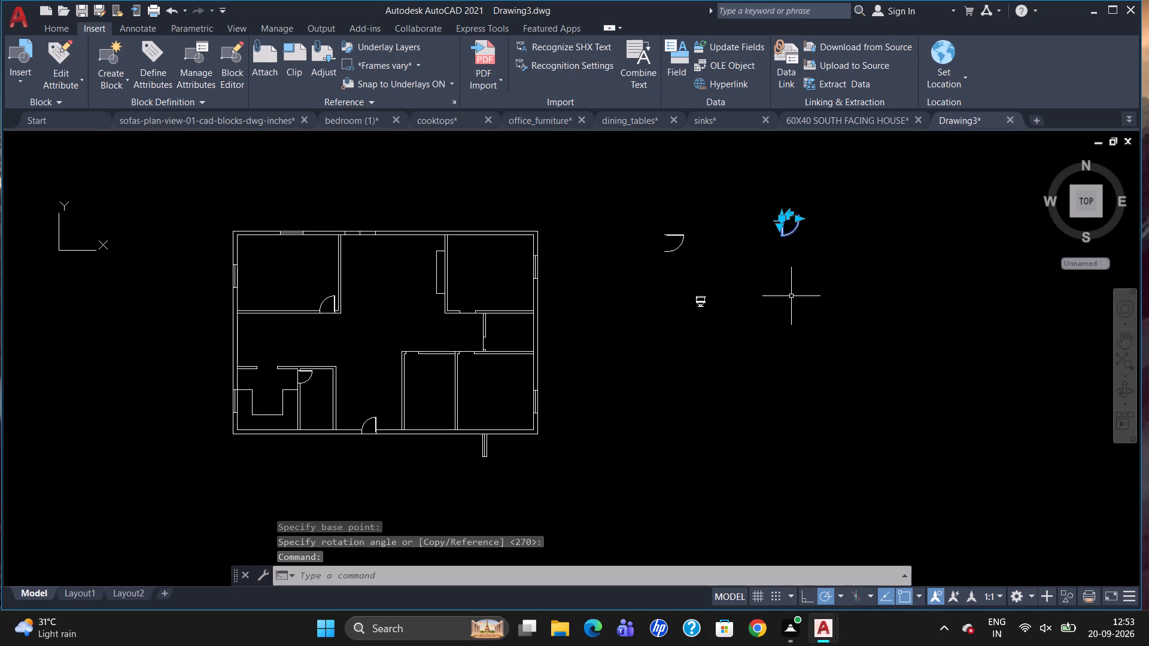
{"action": "type", "text": "CO"}
{"action": "key", "text": "Return"}
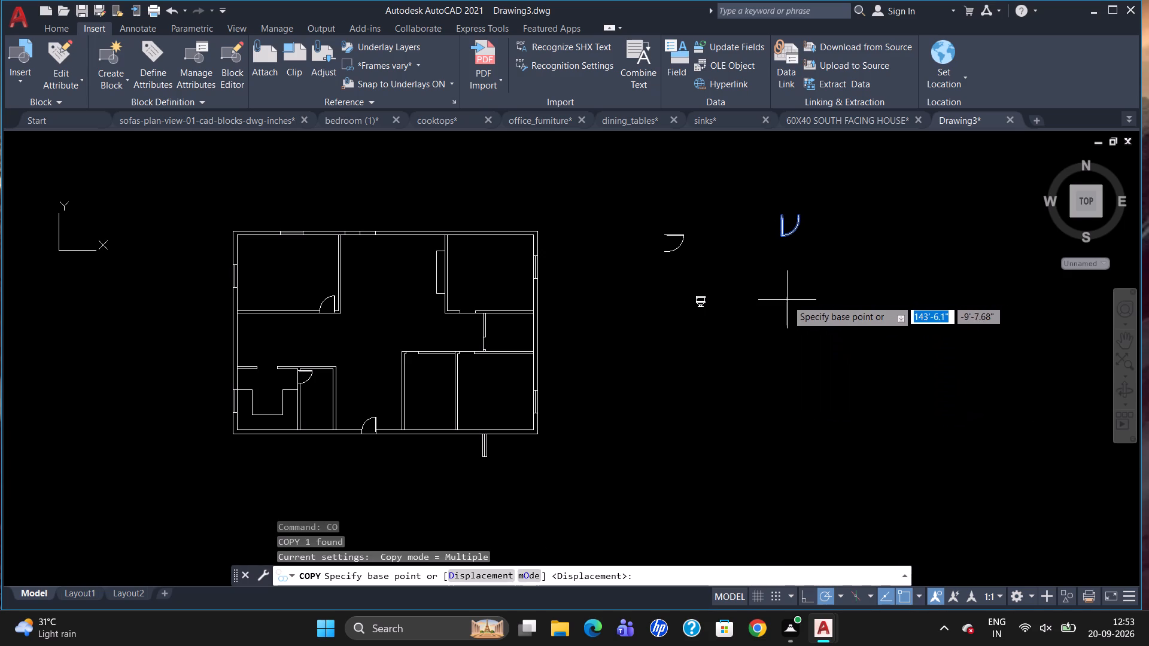
{"action": "left_click_drag", "start_coordinate": [779, 214], "coordinate": [771, 219]}
{"action": "scroll", "coordinate": [384, 359], "scroll_direction": "up", "scroll_amount": 1}
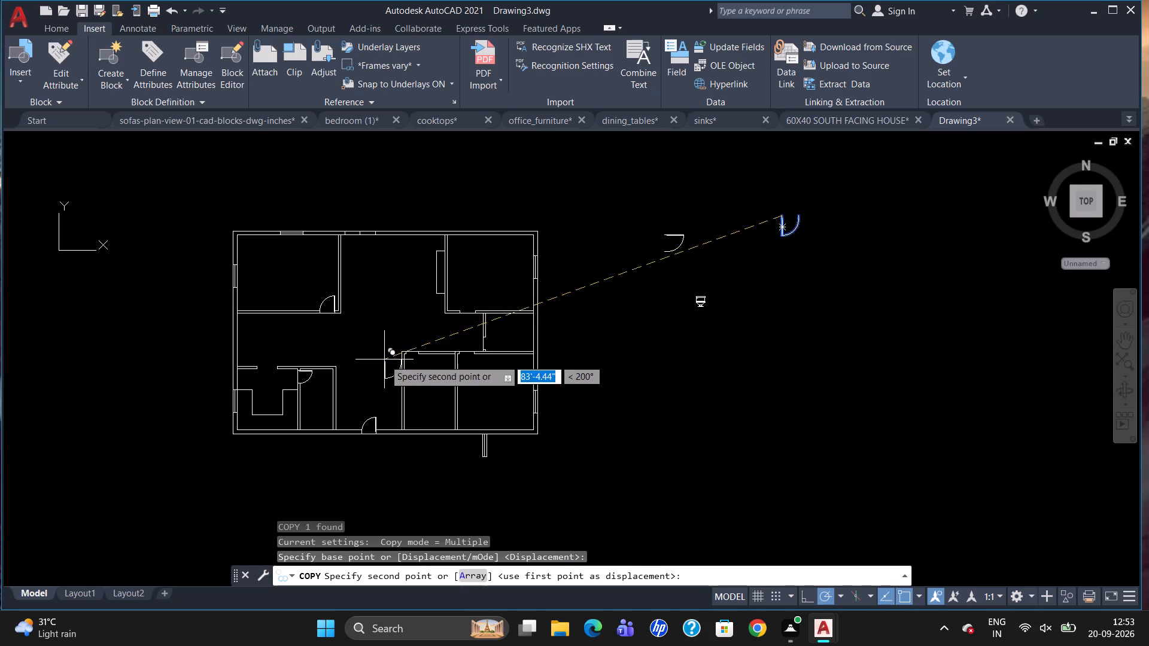
{"action": "scroll", "coordinate": [384, 359], "scroll_direction": "up", "scroll_amount": 1}
{"action": "scroll", "coordinate": [439, 356], "scroll_direction": "up", "scroll_amount": 3}
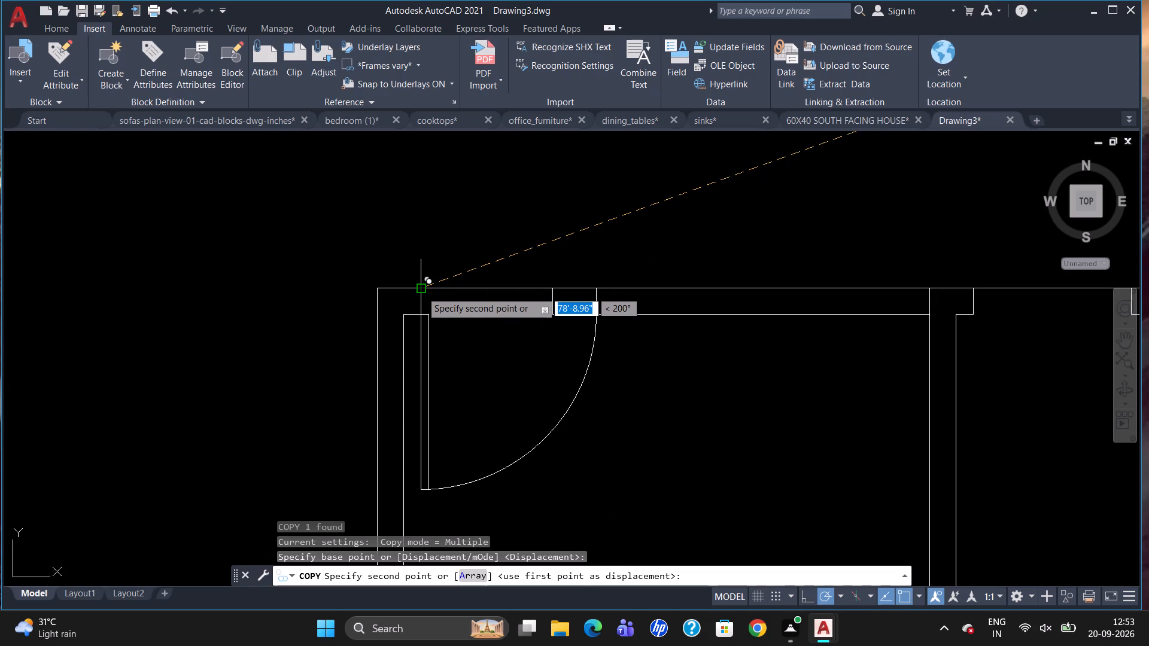
{"action": "left_click", "coordinate": [421, 288]}
{"action": "scroll", "coordinate": [768, 368], "scroll_direction": "down", "scroll_amount": 2}
{"action": "scroll", "coordinate": [870, 365], "scroll_direction": "up", "scroll_amount": 2}
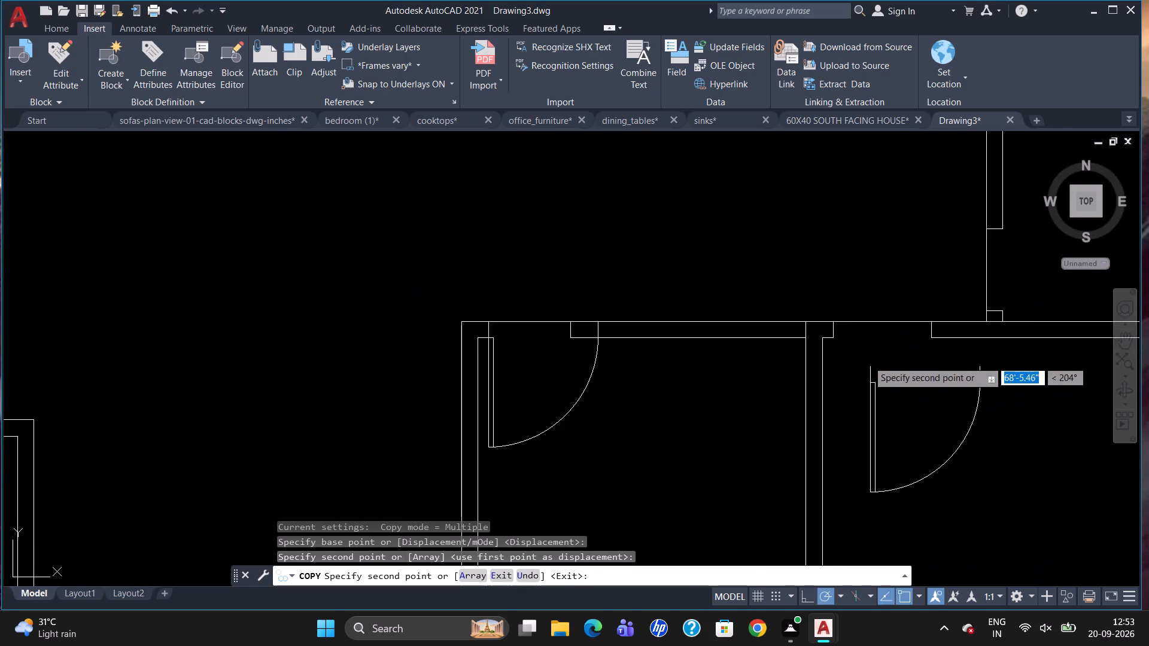
{"action": "scroll", "coordinate": [861, 352], "scroll_direction": "up", "scroll_amount": 1}
{"action": "left_click", "coordinate": [785, 286]}
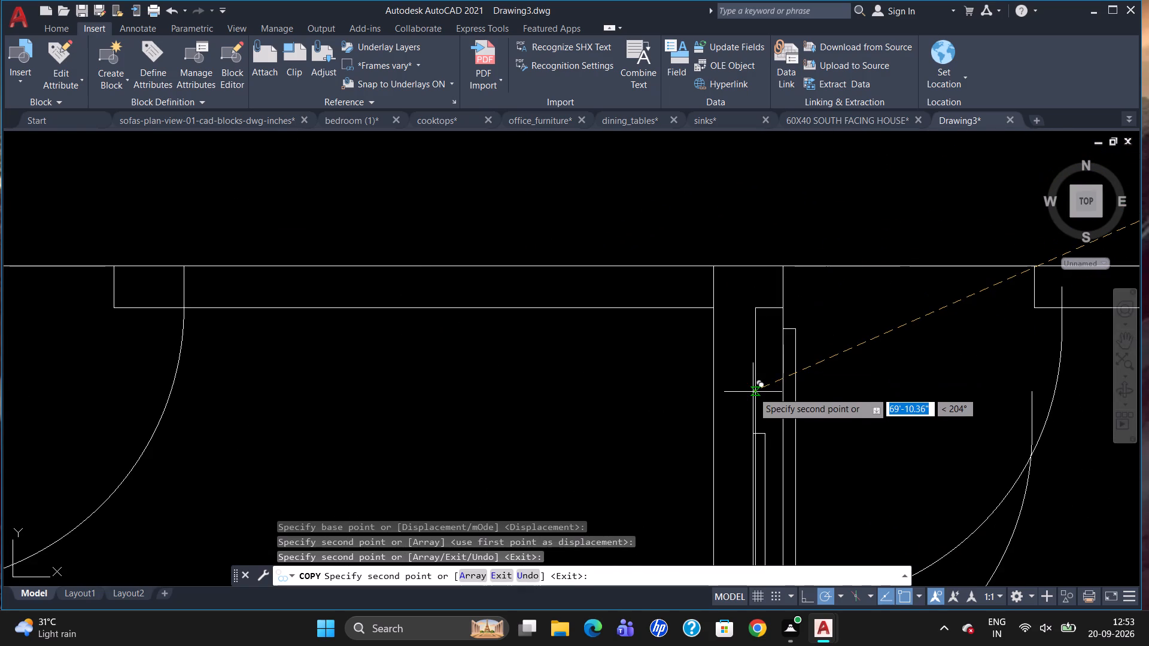
{"action": "key", "text": "Escape"}
Scale the door of the left one of these two rooms by about 0.75 from its top hinge corner to span the opening.
{"action": "scroll", "coordinate": [312, 317], "scroll_direction": "down", "scroll_amount": 2}
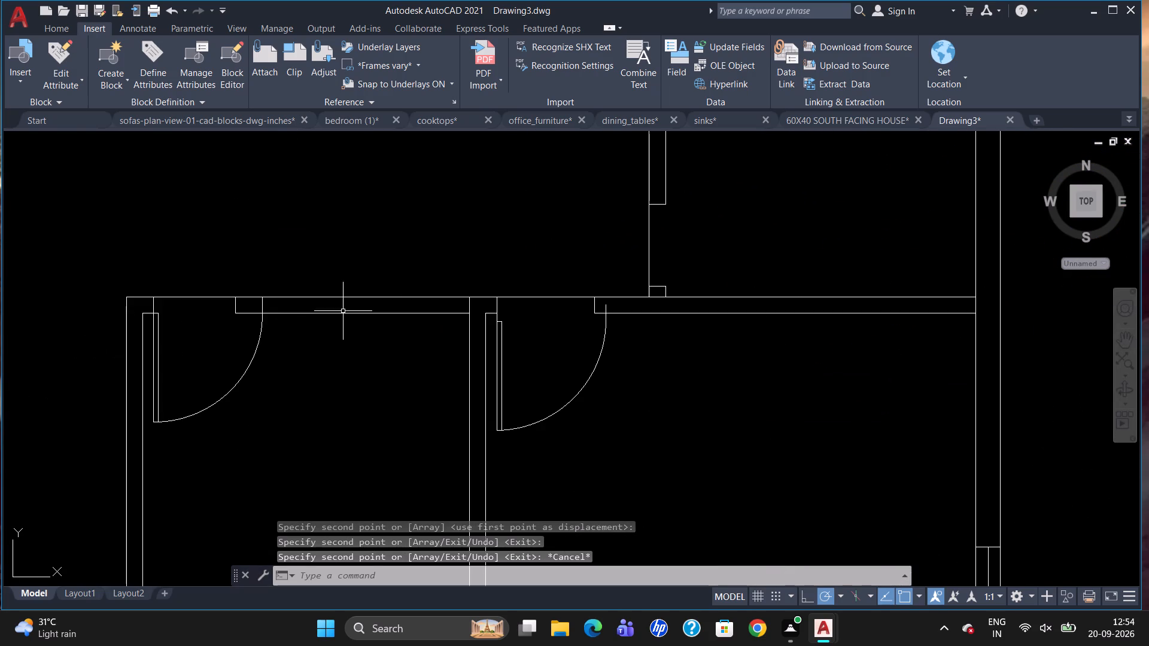
{"action": "scroll", "coordinate": [345, 310], "scroll_direction": "down", "scroll_amount": 1}
{"action": "scroll", "coordinate": [211, 332], "scroll_direction": "up", "scroll_amount": 2}
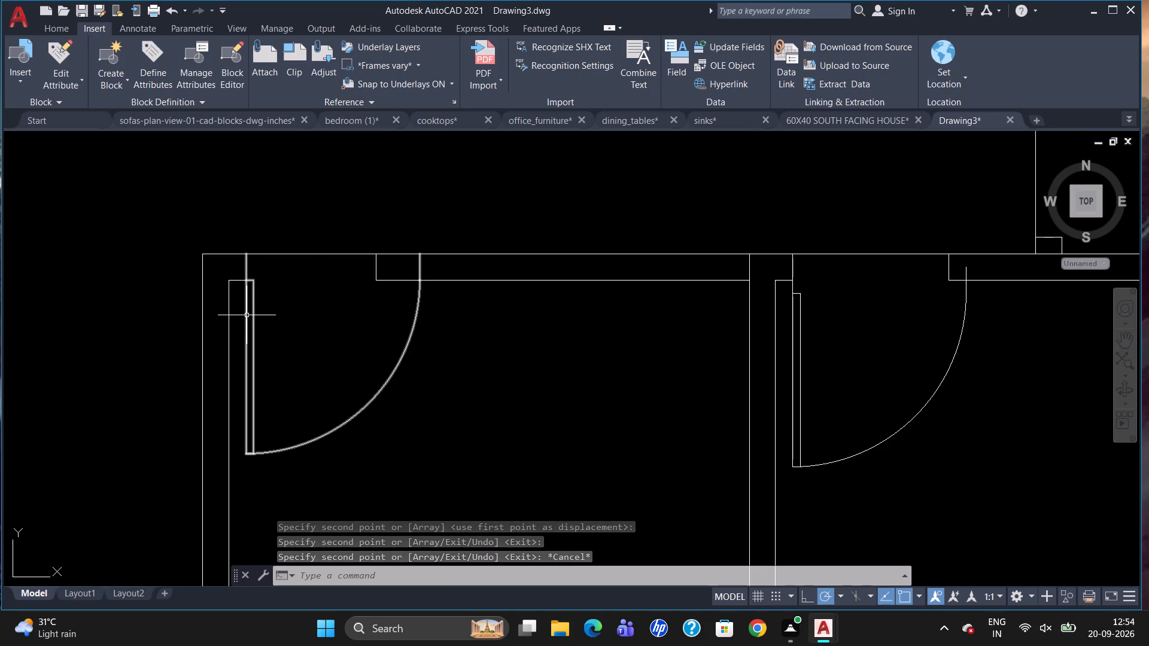
{"action": "left_click", "coordinate": [247, 313]}
{"action": "type", "text": "SC"}
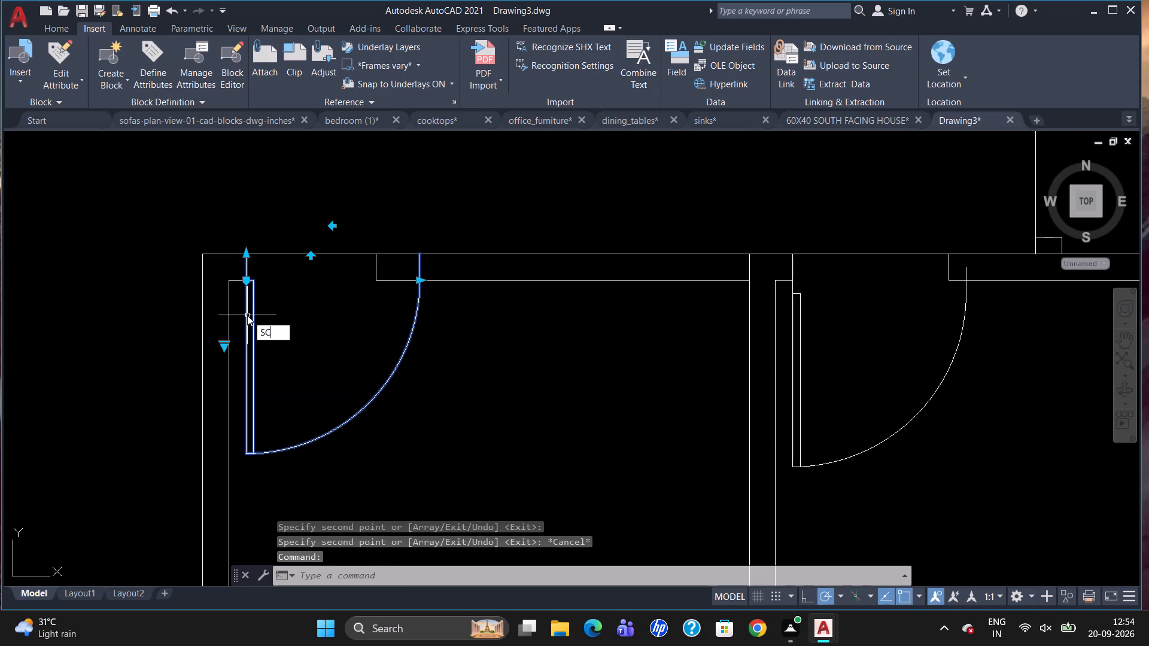
{"action": "key", "text": "Return"}
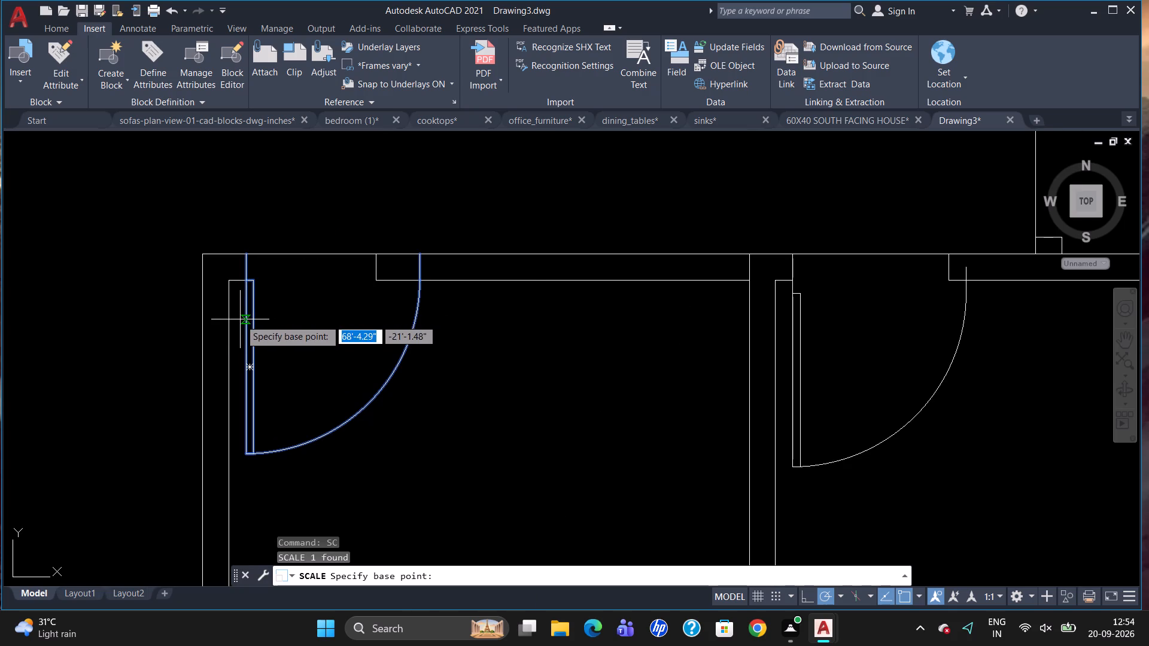
{"action": "left_click_drag", "start_coordinate": [246, 251], "coordinate": [250, 258]}
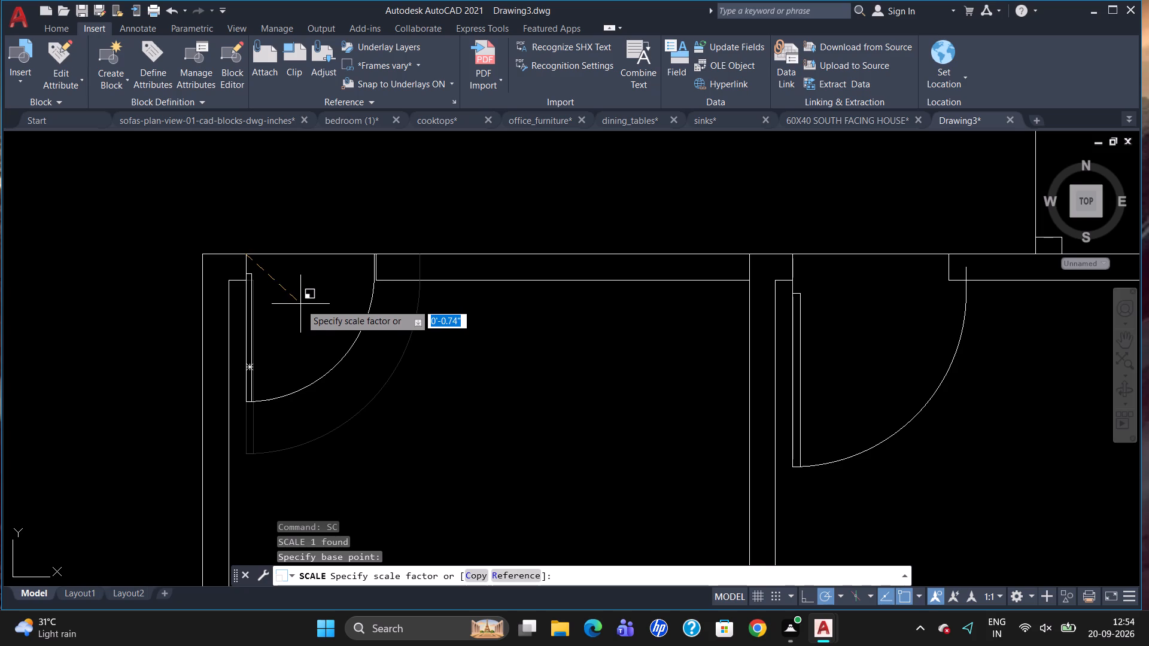
{"action": "scroll", "coordinate": [298, 307], "scroll_direction": "up", "scroll_amount": 1}
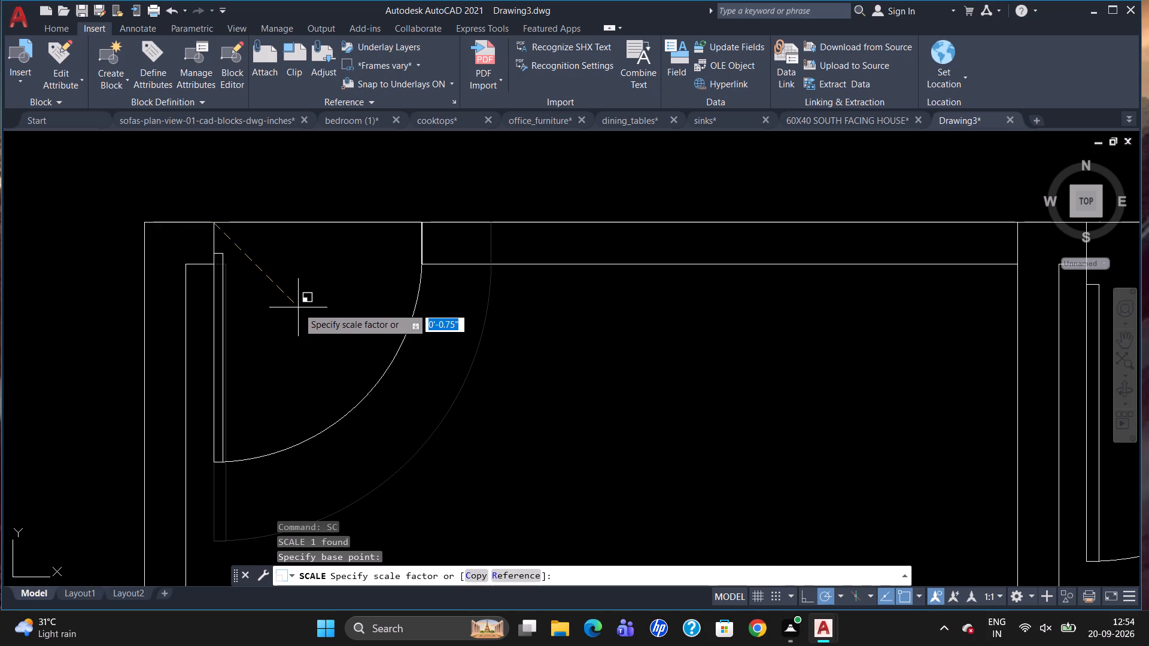
{"action": "scroll", "coordinate": [298, 307], "scroll_direction": "up", "scroll_amount": 1}
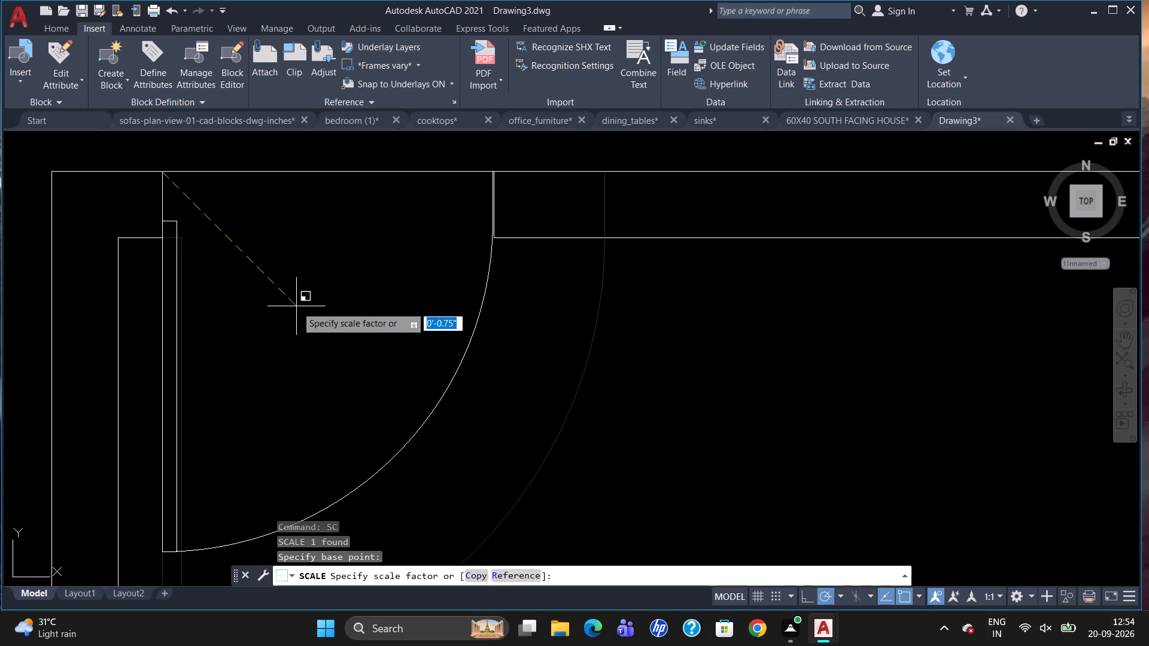
{"action": "left_click", "coordinate": [296, 307]}
Scale down the right room's door from the upper wall corner at the left jamb to span its opening.
{"action": "scroll", "coordinate": [292, 304], "scroll_direction": "down", "scroll_amount": 4}
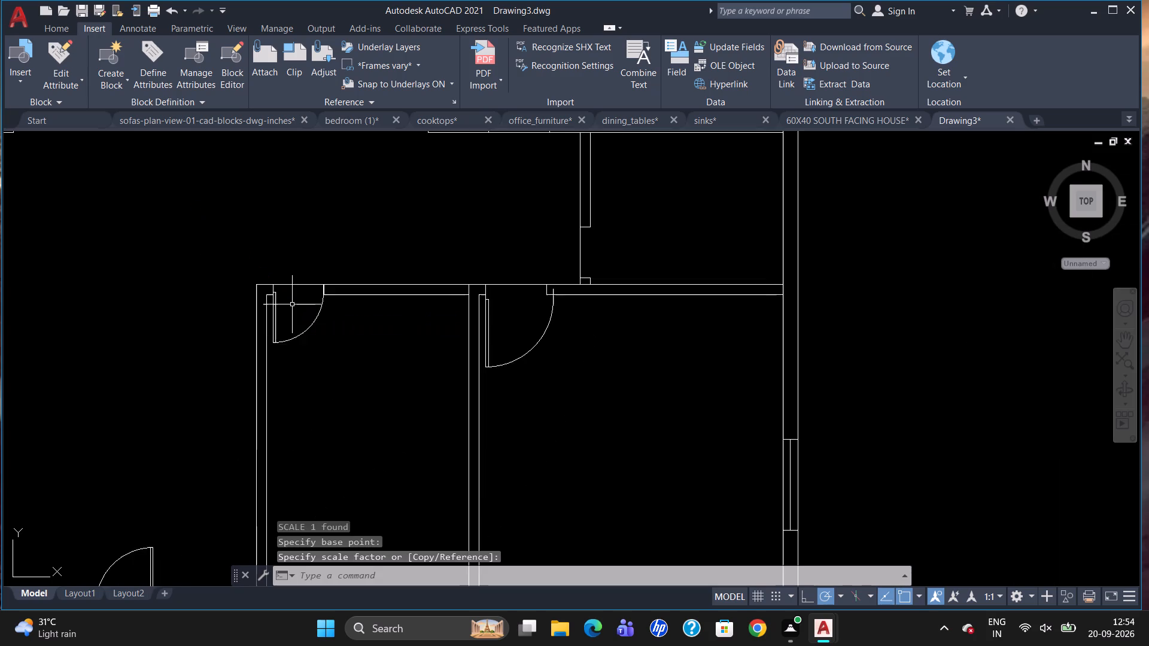
{"action": "scroll", "coordinate": [291, 303], "scroll_direction": "down", "scroll_amount": 1}
{"action": "scroll", "coordinate": [437, 327], "scroll_direction": "up", "scroll_amount": 2}
{"action": "left_click", "coordinate": [373, 356]}
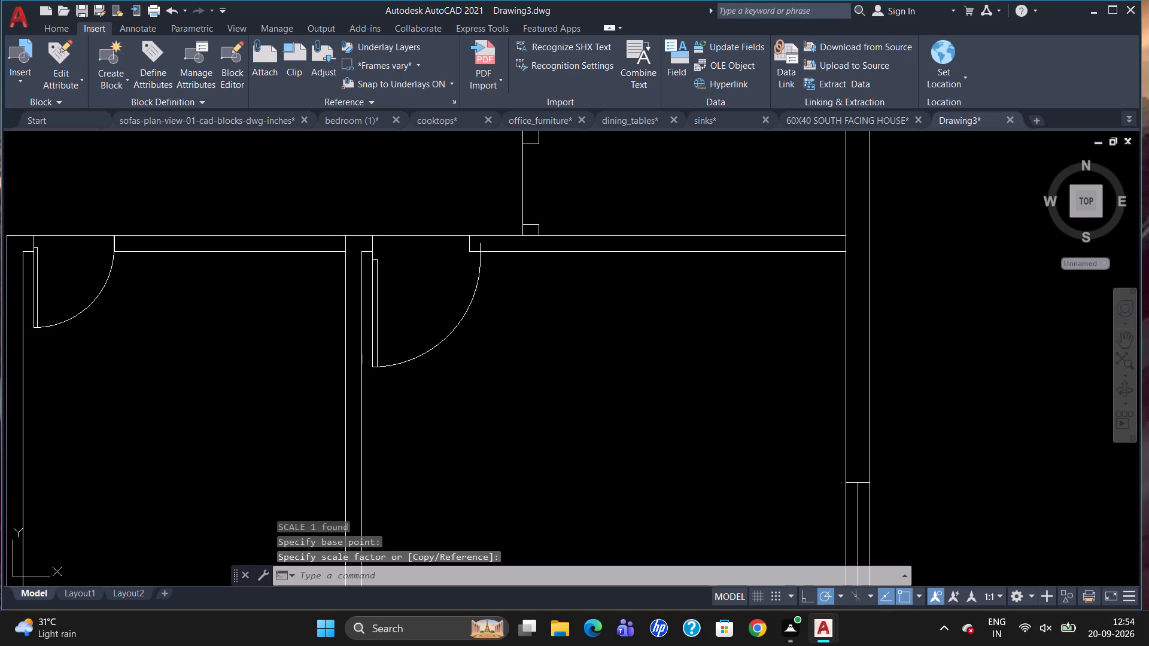
{"action": "type", "text": "SC"}
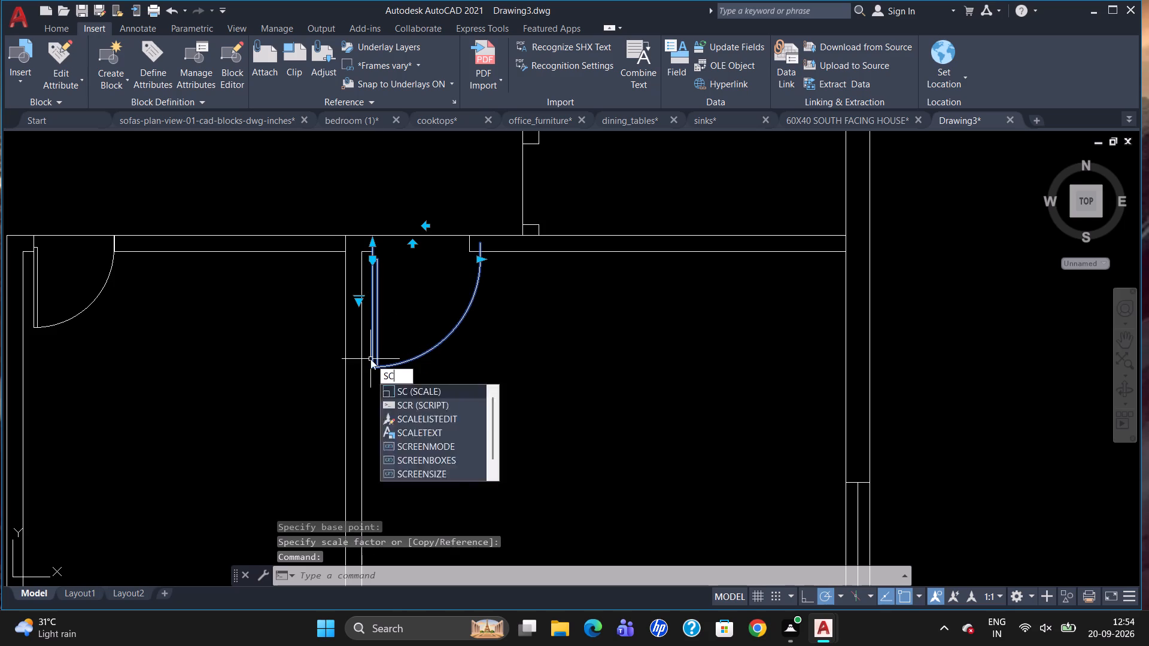
{"action": "key", "text": "Return"}
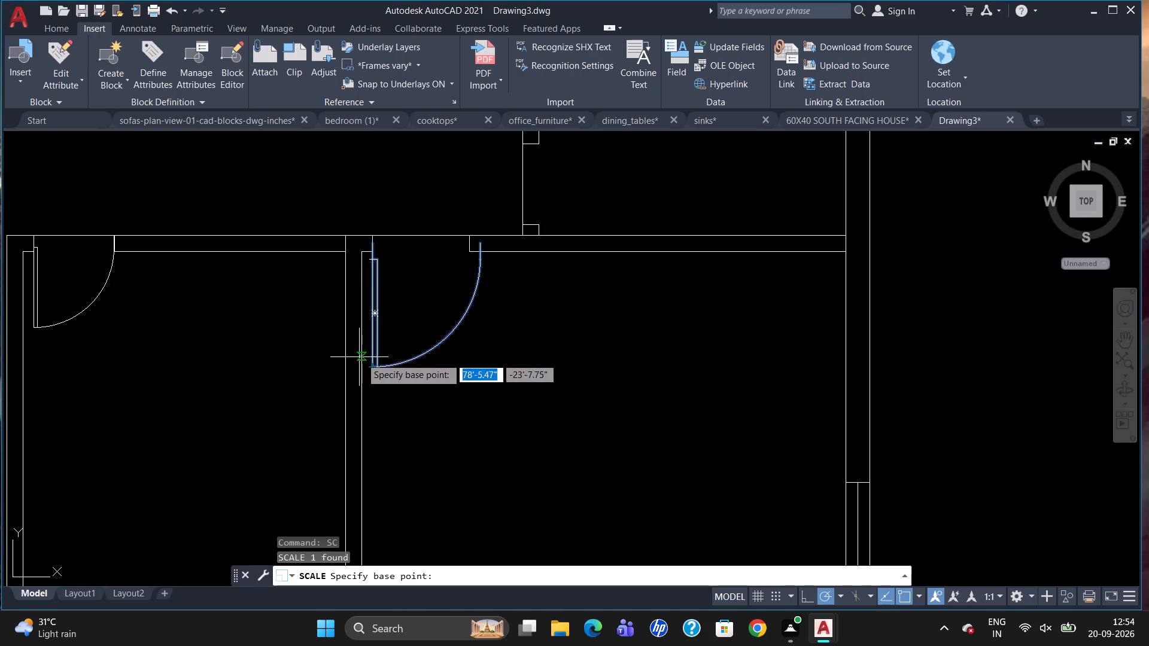
{"action": "left_click_drag", "start_coordinate": [372, 239], "coordinate": [376, 257]}
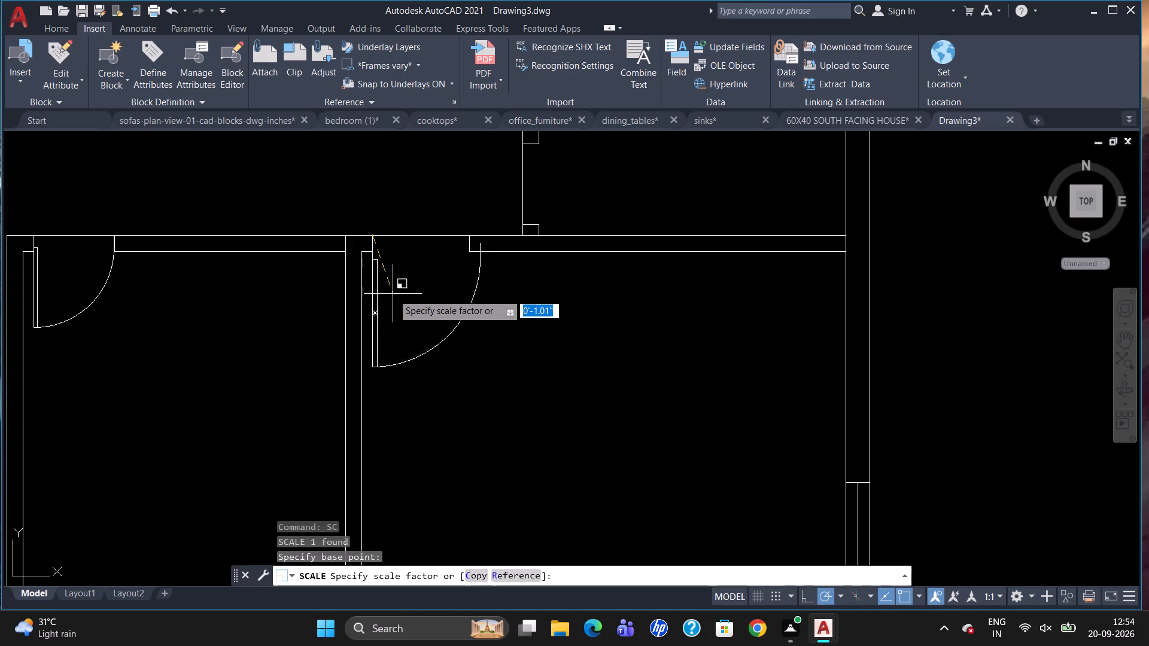
{"action": "left_click", "coordinate": [391, 288]}
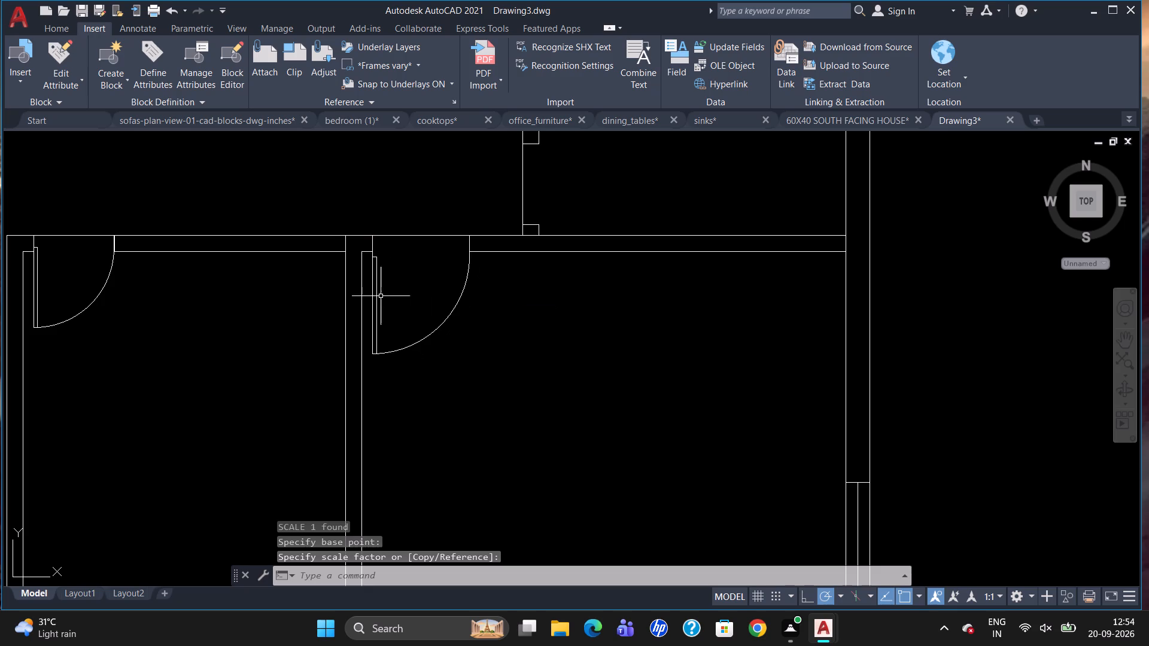
Move the right room's door straight up so its top hinge corner sits on the wall's upper face at the left jamb.
{"action": "left_click", "coordinate": [374, 298]}
{"action": "key", "text": "m"}
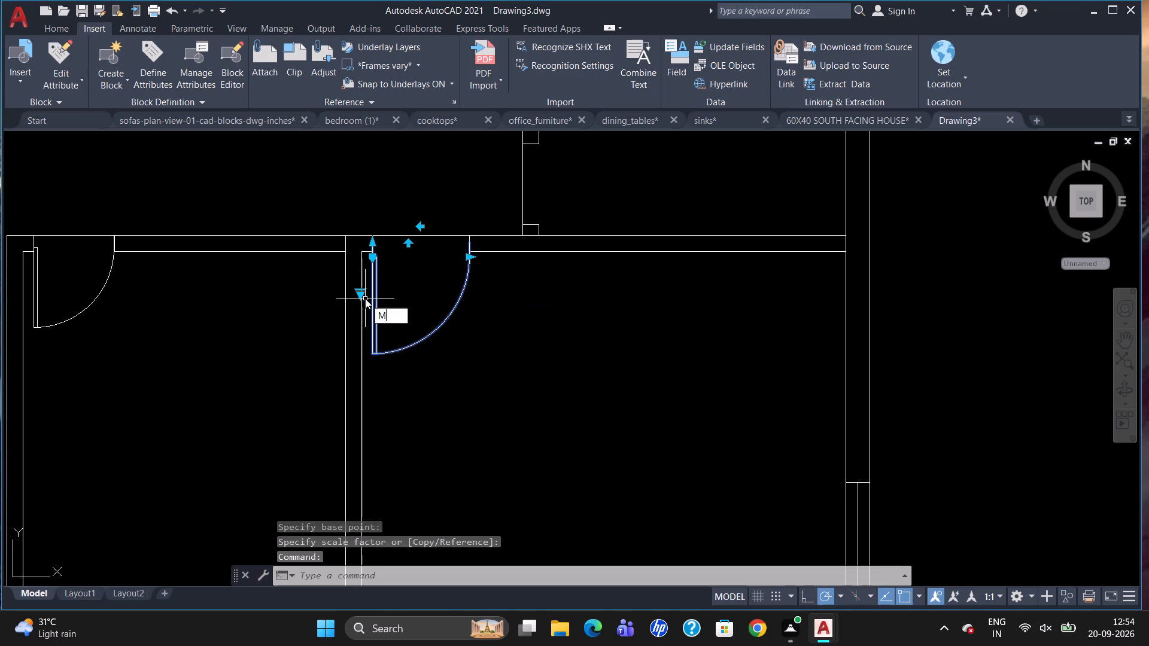
{"action": "key", "text": "Return"}
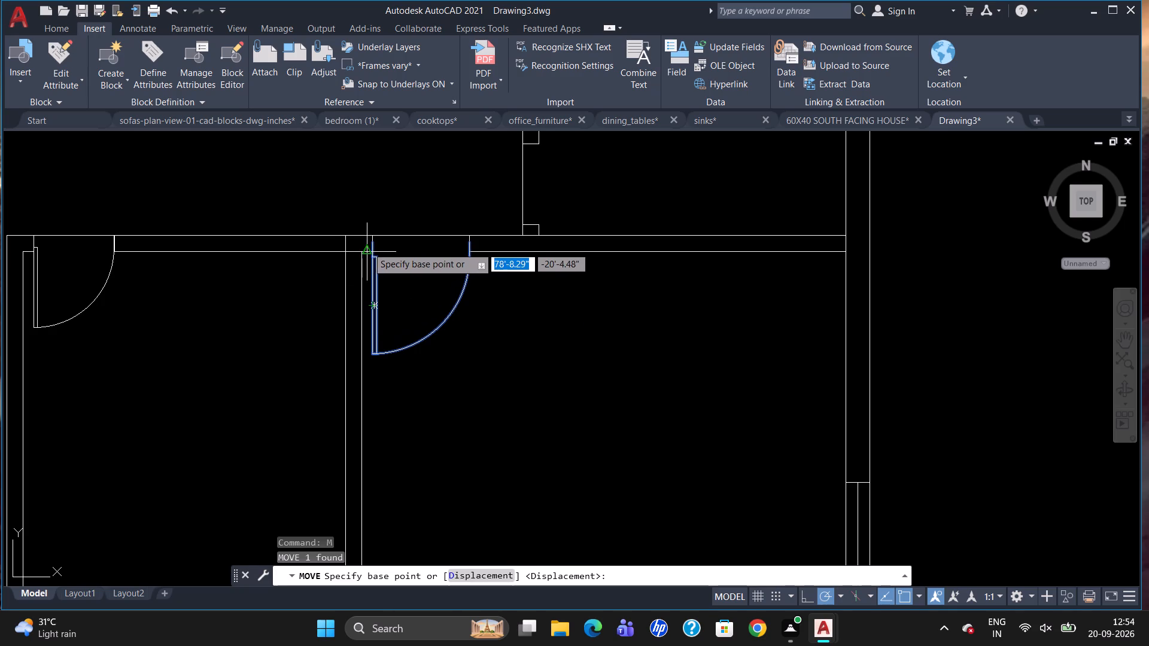
{"action": "left_click", "coordinate": [375, 240]}
{"action": "left_click_drag", "start_coordinate": [373, 237], "coordinate": [370, 247]}
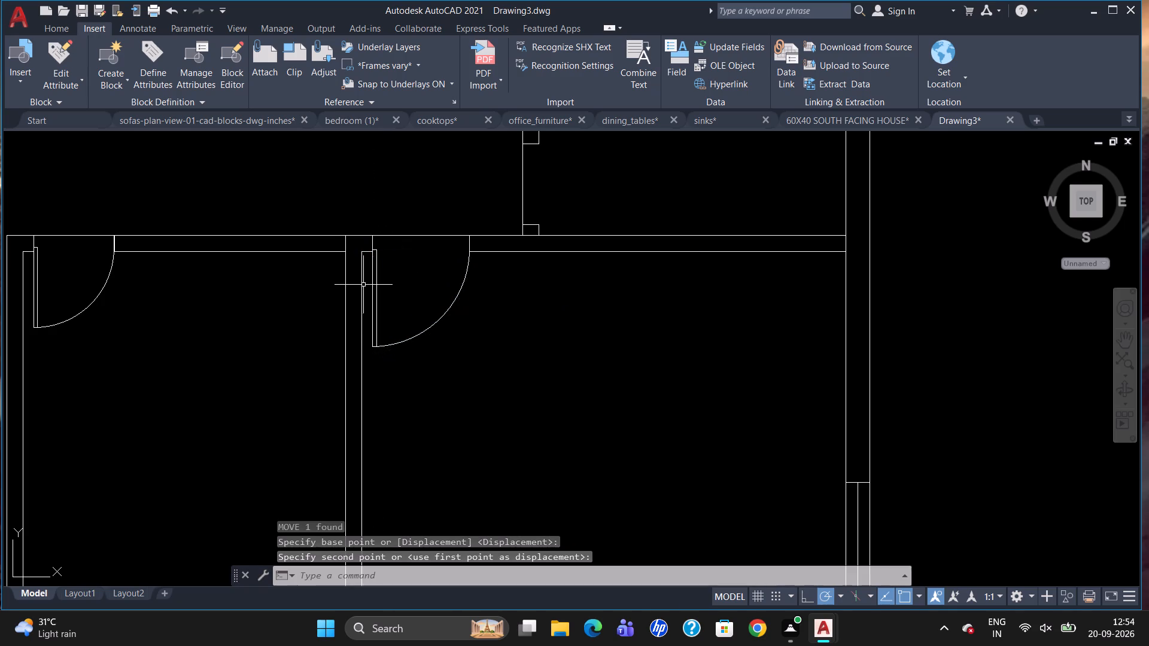
Rotate the spare door with the horizontal leaf 90° about its hinge corner so the leaf points straight up.
{"action": "scroll", "coordinate": [388, 255], "scroll_direction": "down", "scroll_amount": 3}
{"action": "scroll", "coordinate": [464, 346], "scroll_direction": "down", "scroll_amount": 1}
{"action": "scroll", "coordinate": [435, 182], "scroll_direction": "up", "scroll_amount": 1}
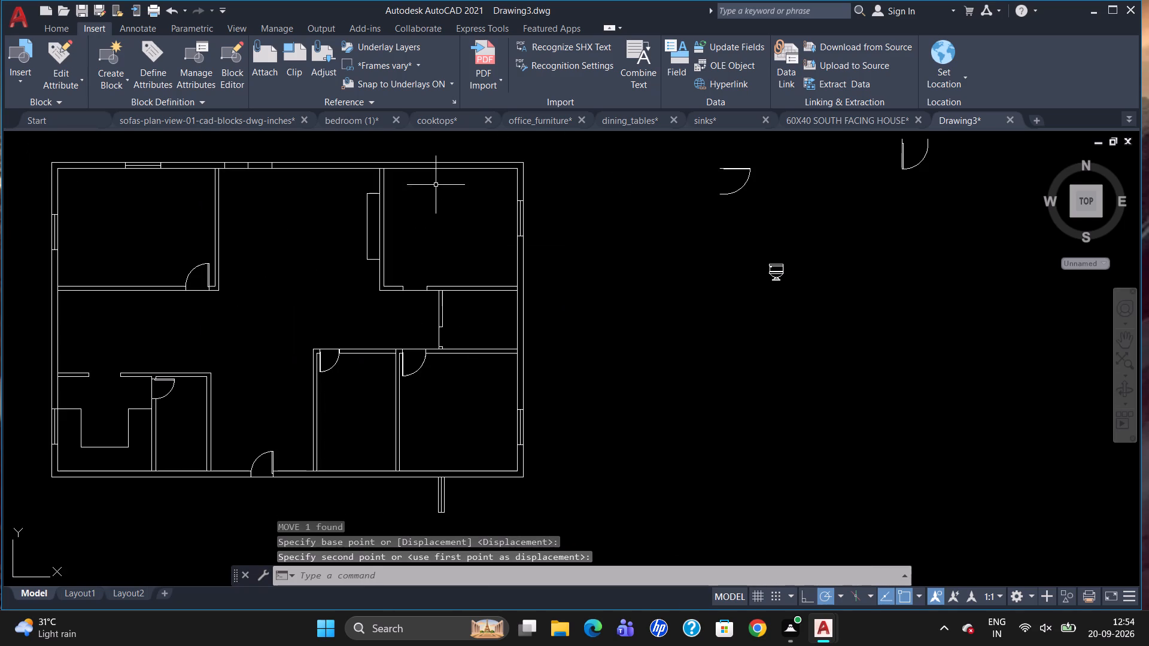
{"action": "scroll", "coordinate": [469, 331], "scroll_direction": "down", "scroll_amount": 1}
{"action": "scroll", "coordinate": [661, 231], "scroll_direction": "up", "scroll_amount": 2}
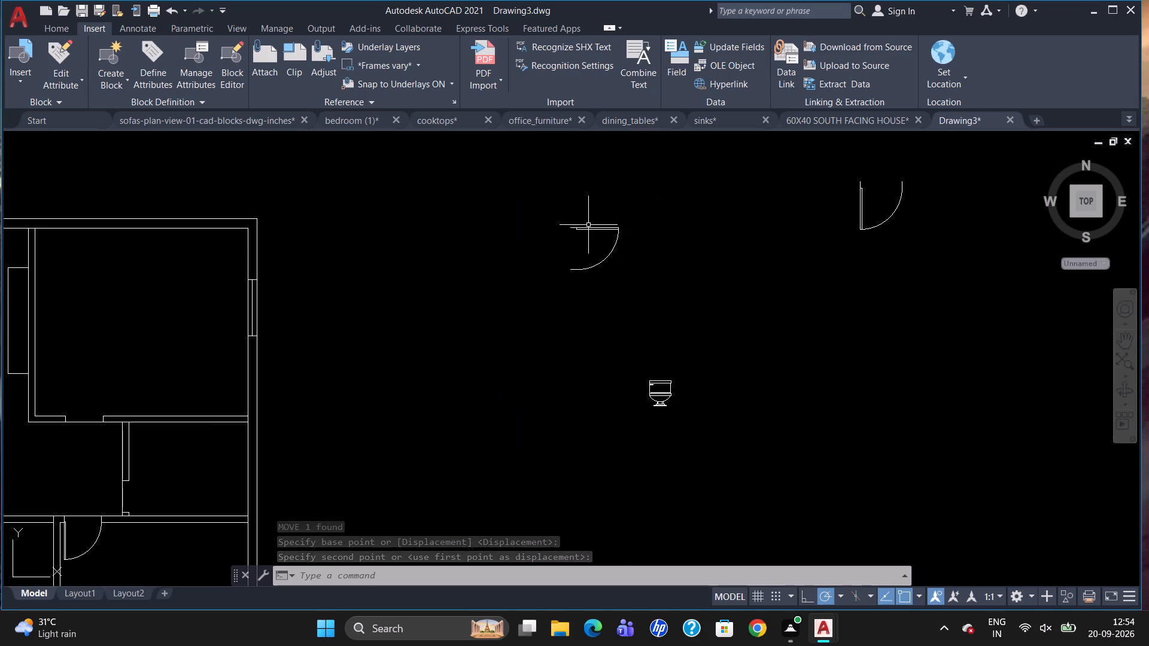
{"action": "left_click", "coordinate": [588, 227]}
{"action": "type", "text": "RO"}
{"action": "key", "text": "Return"}
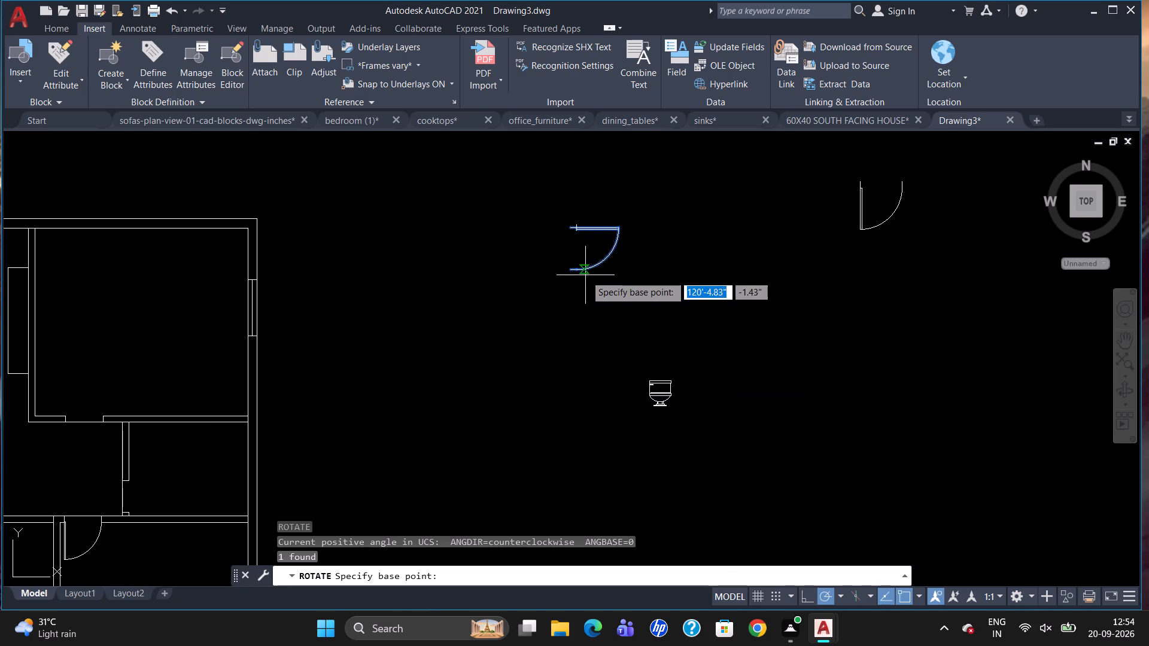
{"action": "left_click_drag", "start_coordinate": [569, 231], "coordinate": [571, 239]}
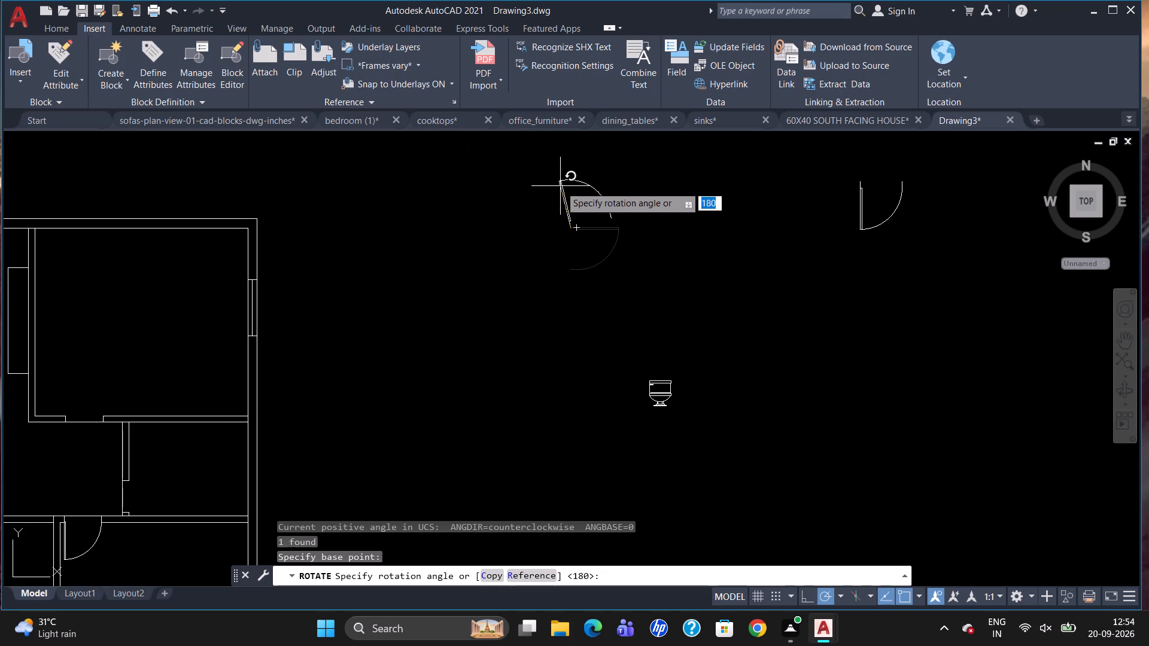
{"action": "scroll", "coordinate": [586, 178], "scroll_direction": "up", "scroll_amount": 2}
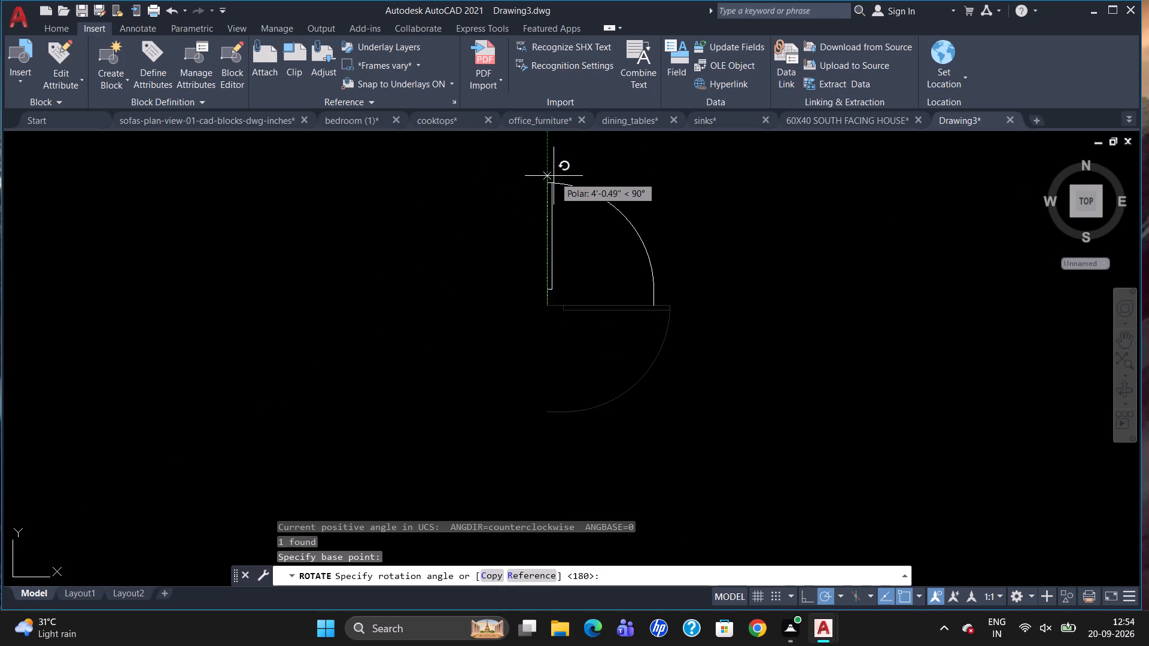
{"action": "left_click", "coordinate": [554, 173]}
Copy the upright door by its lower hinge corner to the left jamb of the upper-right room's bottom-wall opening.
{"action": "left_click", "coordinate": [546, 246]}
{"action": "scroll", "coordinate": [578, 234], "scroll_direction": "down", "scroll_amount": 2}
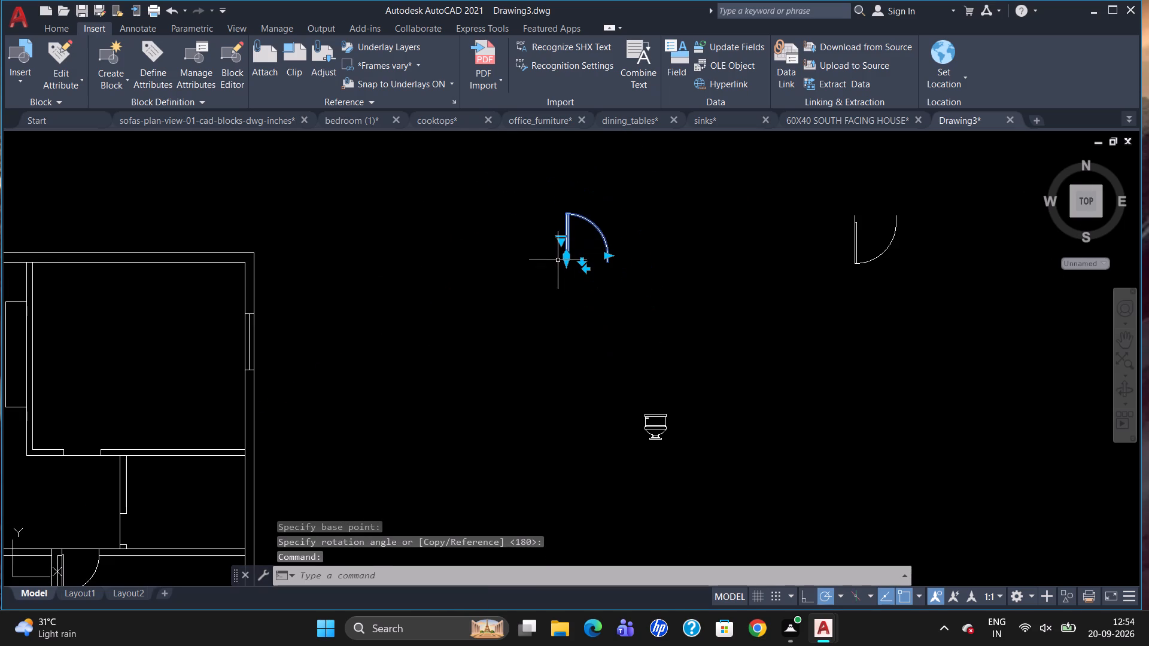
{"action": "scroll", "coordinate": [628, 243], "scroll_direction": "down", "scroll_amount": 1}
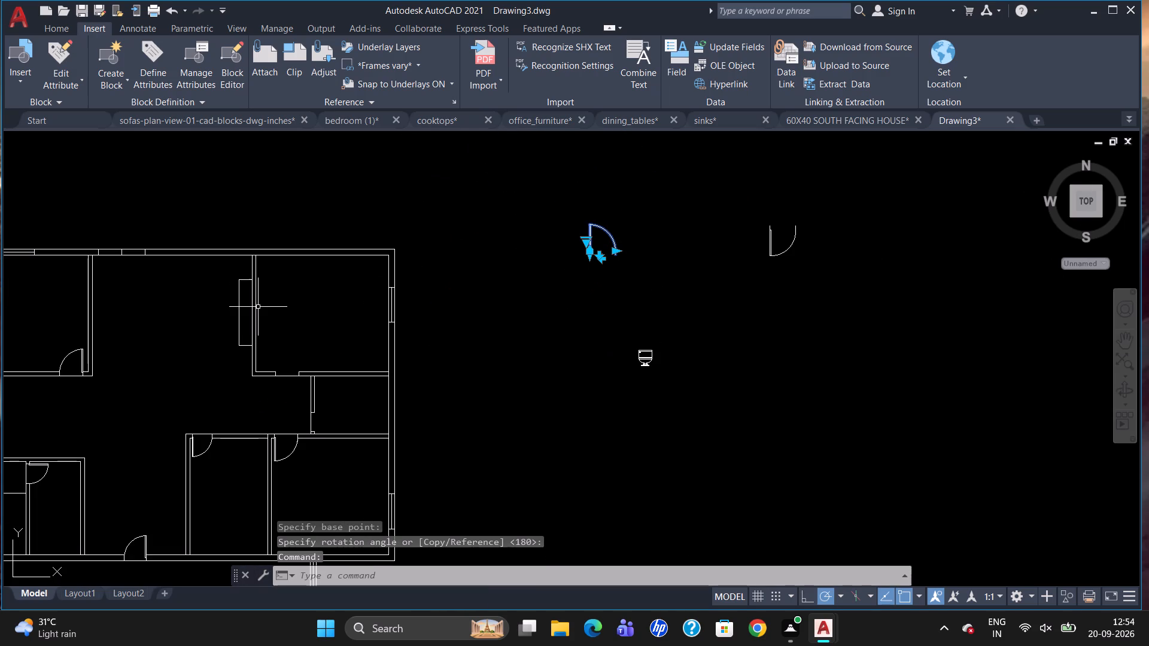
{"action": "type", "text": "CO"}
{"action": "key", "text": "Return"}
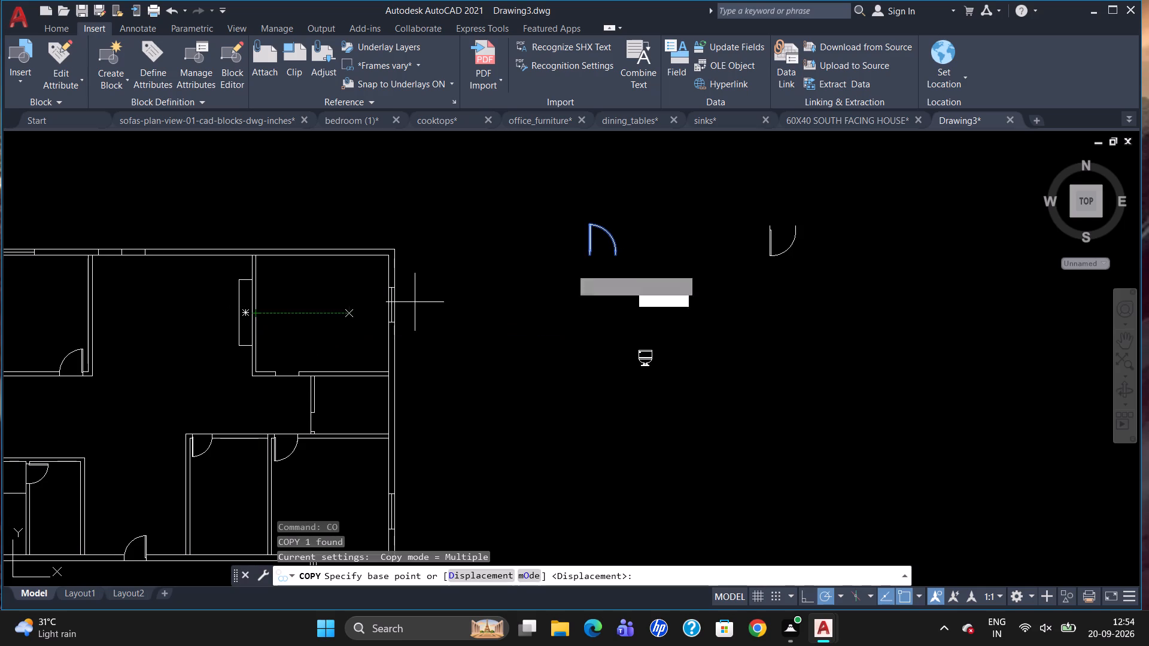
{"action": "left_click_drag", "start_coordinate": [588, 256], "coordinate": [579, 263]}
{"action": "scroll", "coordinate": [248, 371], "scroll_direction": "up", "scroll_amount": 3}
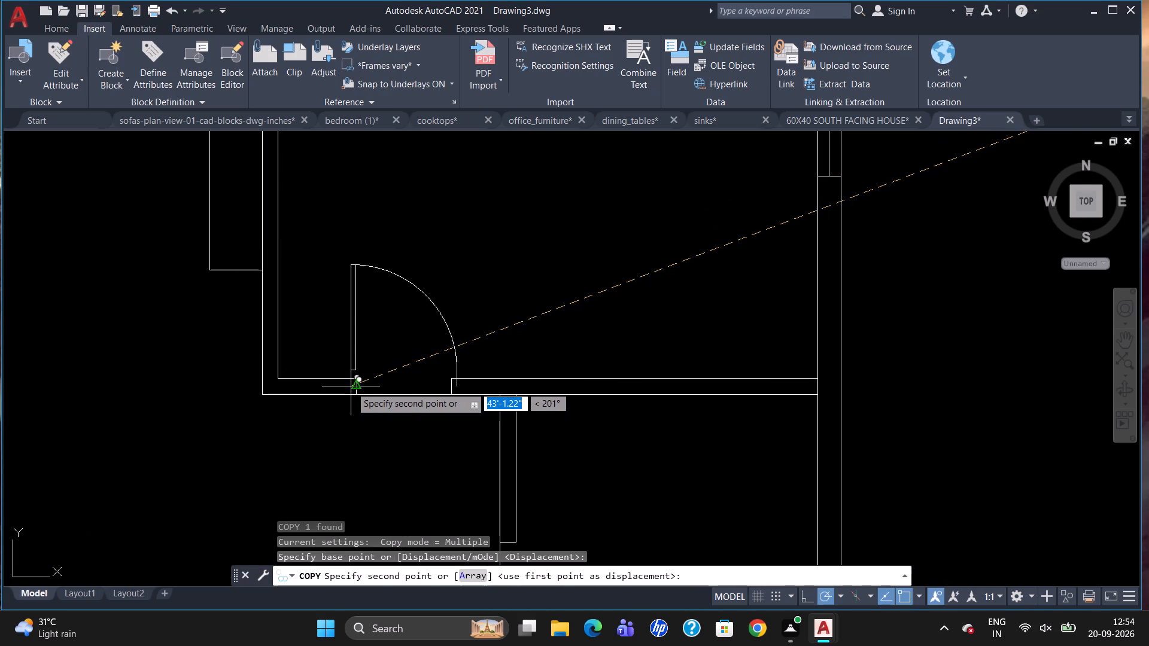
{"action": "left_click", "coordinate": [357, 368]}
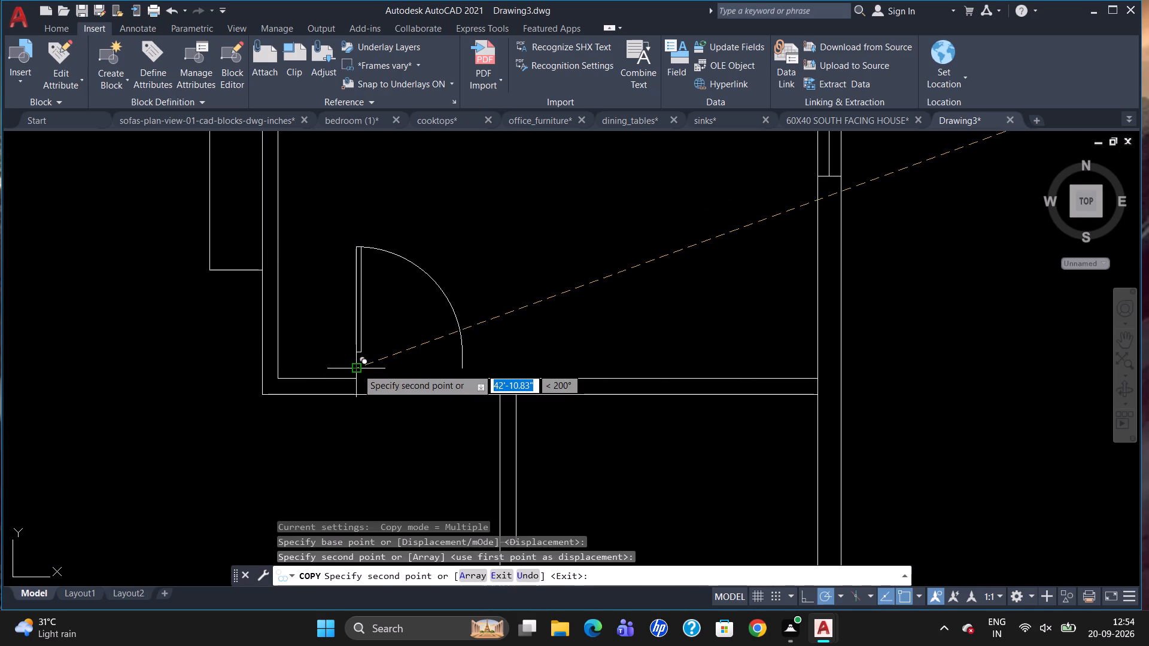
{"action": "key", "text": "Escape"}
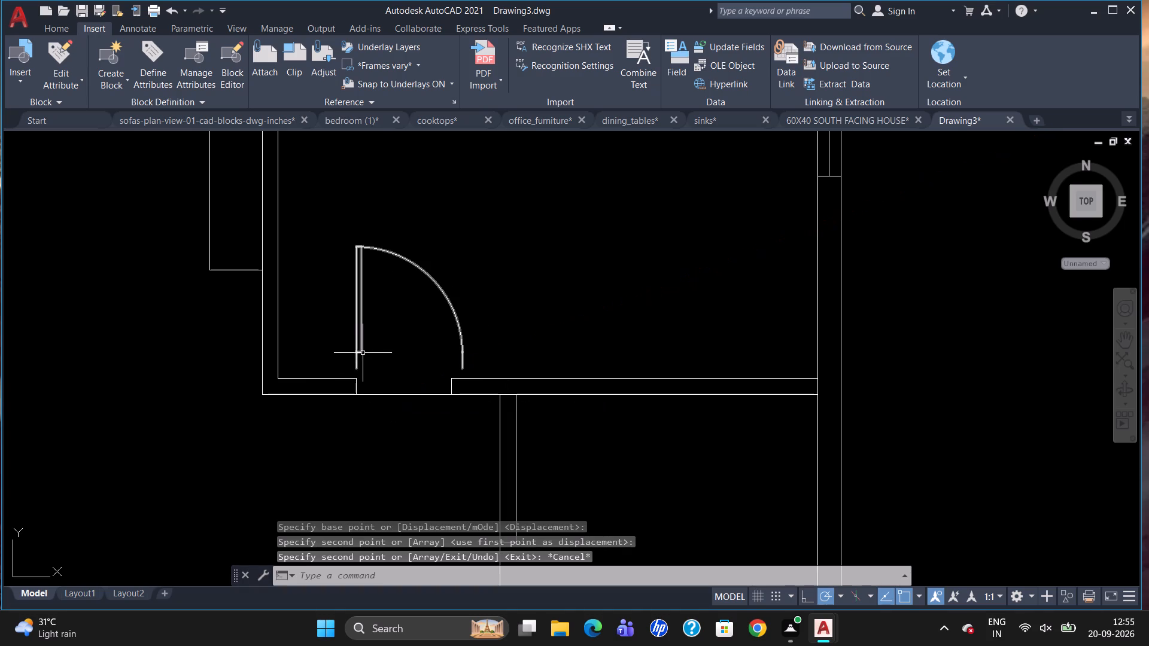
Move the upper-right room's door straight down so its hinge corner sits on the wall's lower face at the left jamb.
{"action": "left_click", "coordinate": [362, 351]}
{"action": "key", "text": "m"}
{"action": "key", "text": "Return"}
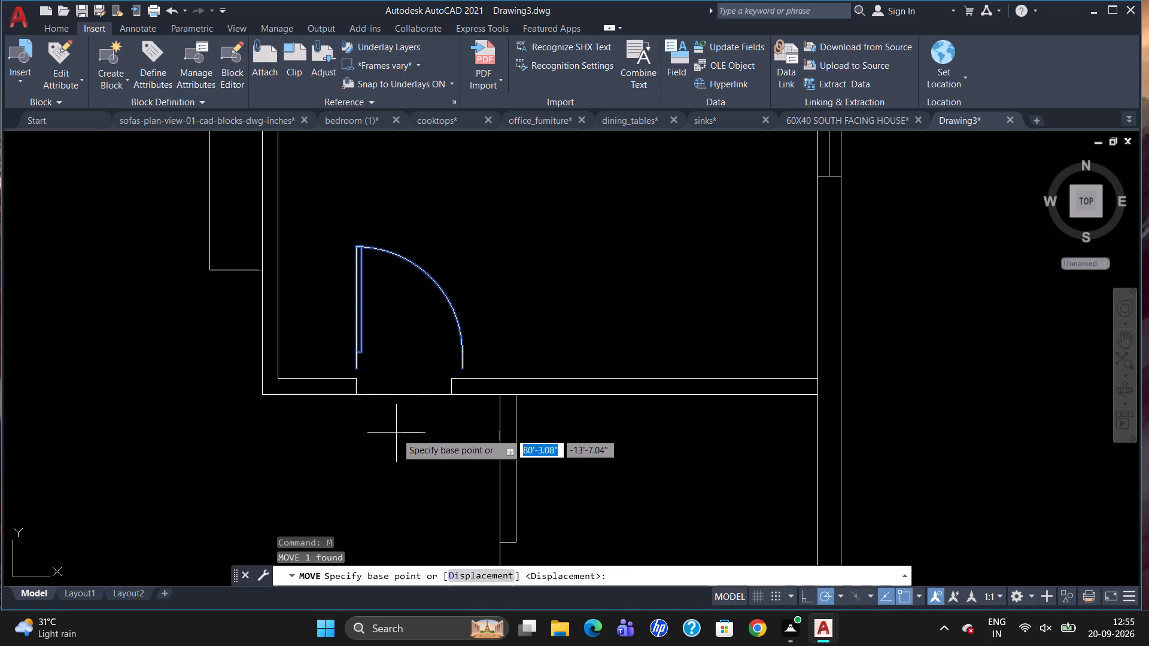
{"action": "left_click", "coordinate": [357, 367]}
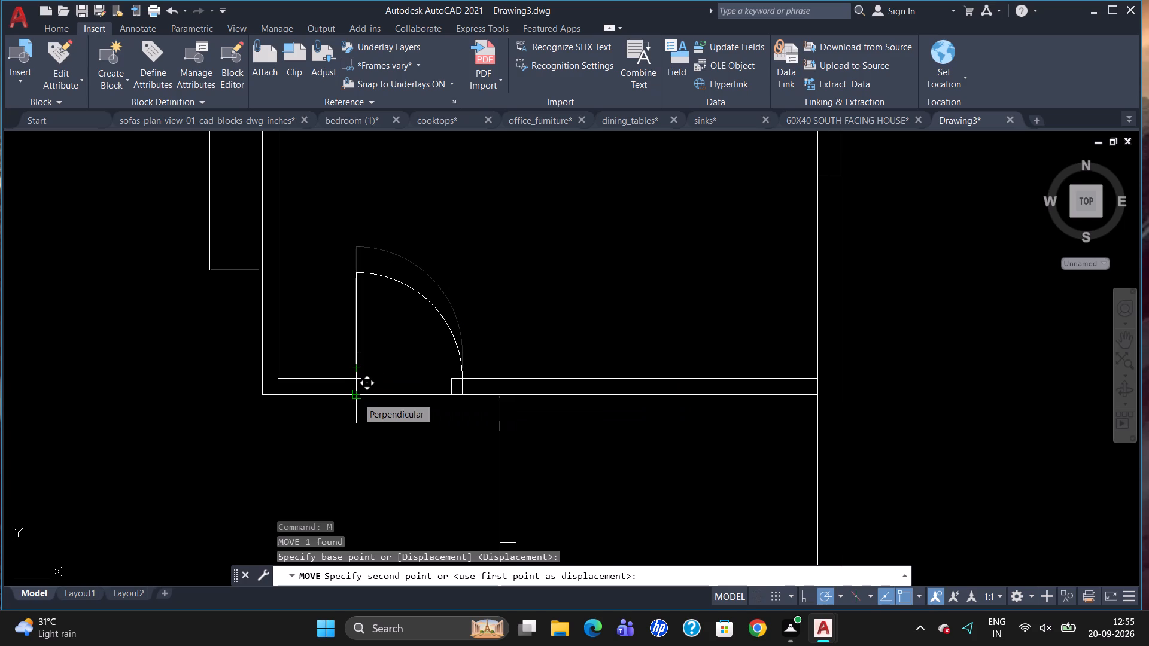
{"action": "left_click", "coordinate": [356, 391]}
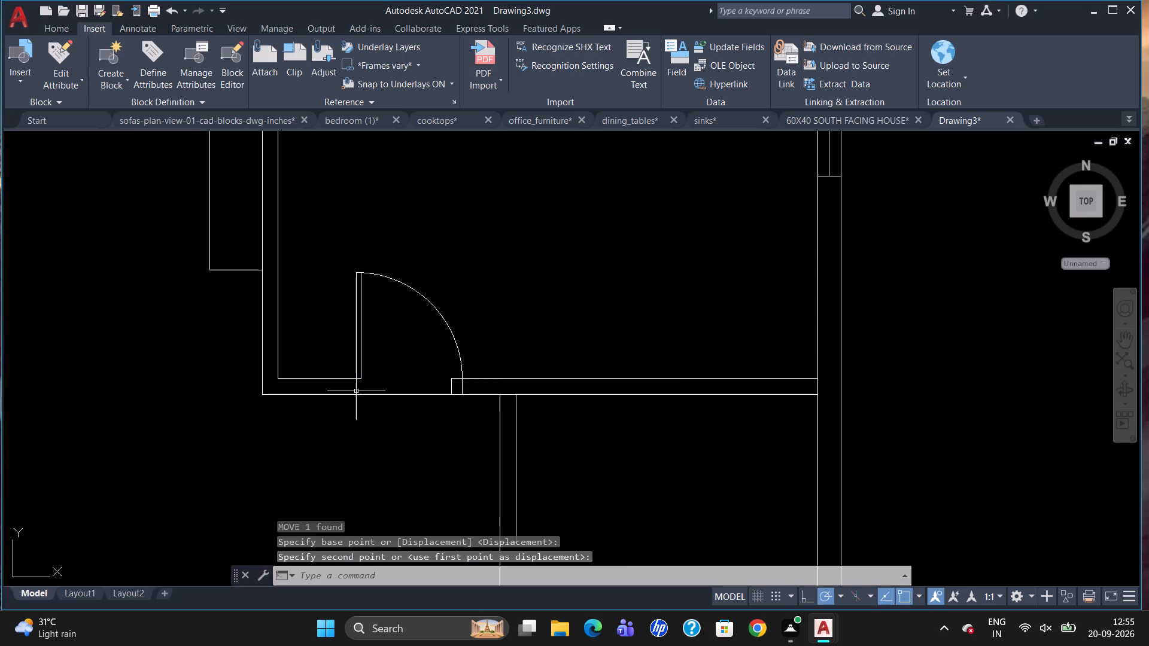
Scale down the upper-right room's door from its lower hinge corner to span the opening between the jambs.
{"action": "left_click", "coordinate": [361, 358]}
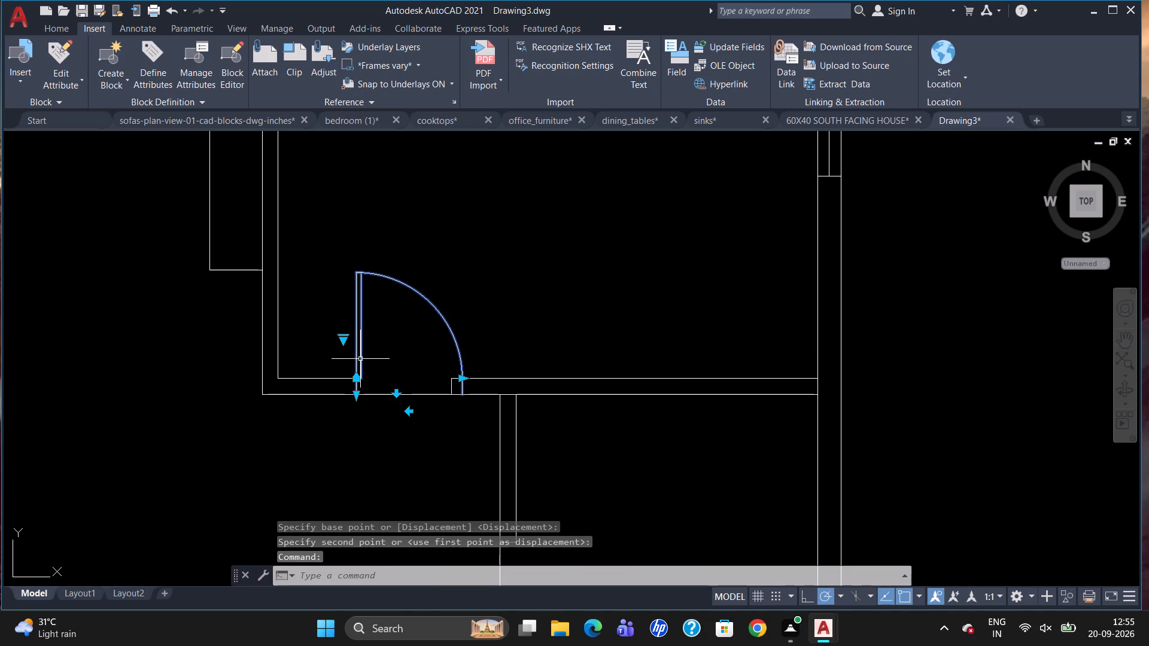
{"action": "type", "text": "SC"}
{"action": "key", "text": "Return"}
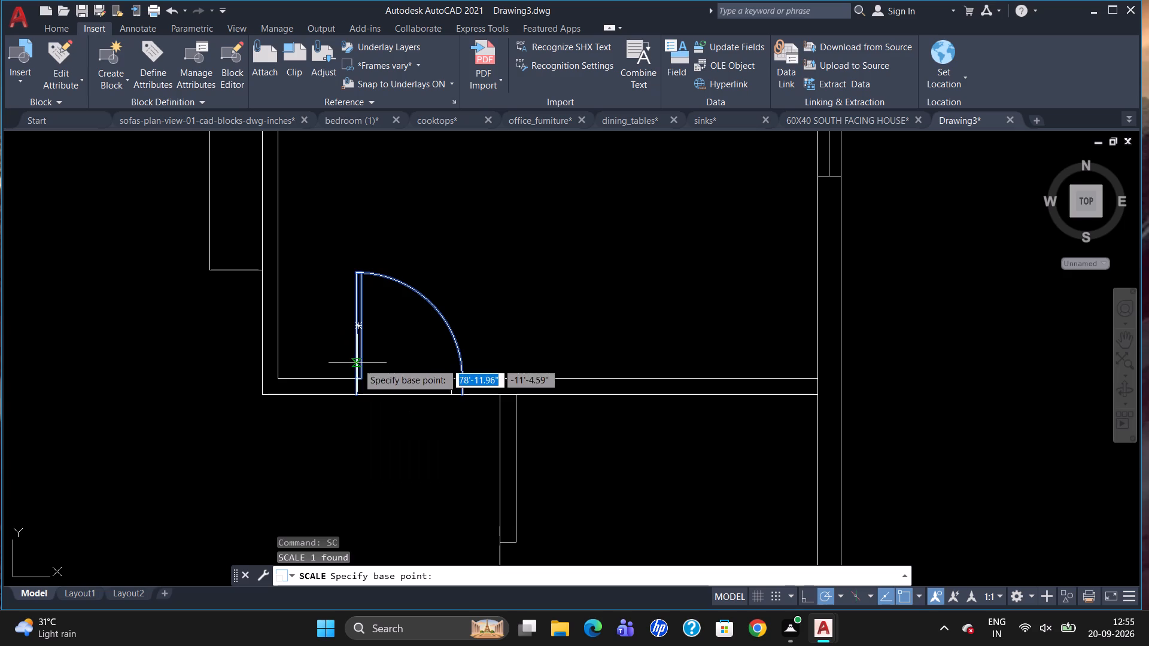
{"action": "left_click_drag", "start_coordinate": [361, 397], "coordinate": [367, 398]}
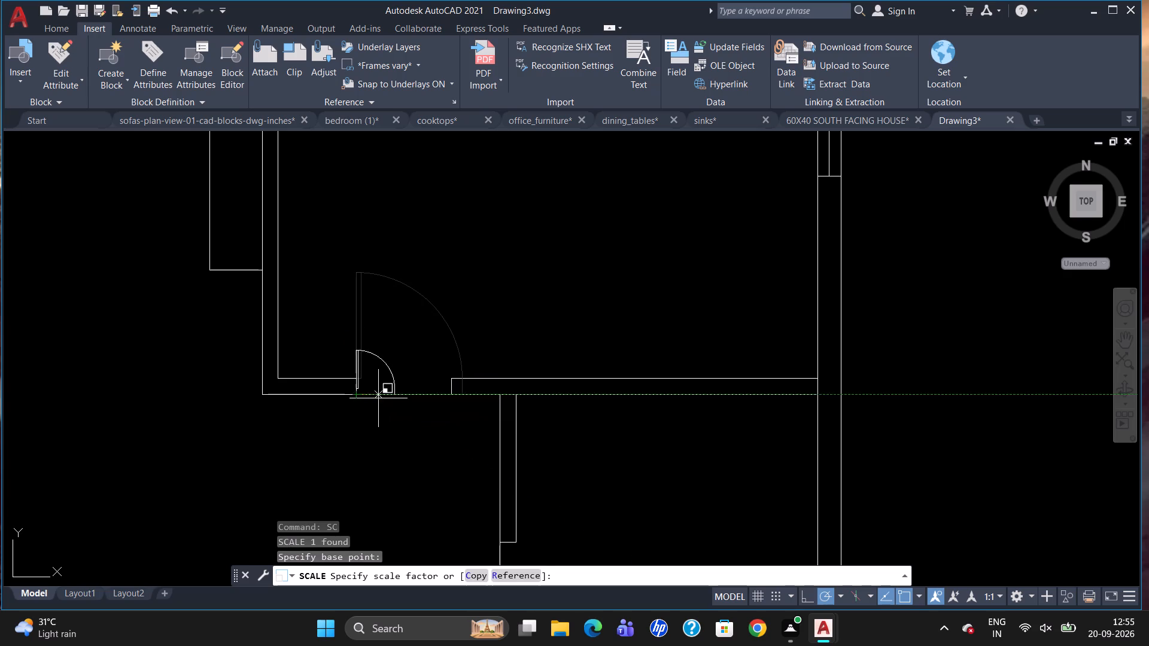
{"action": "left_click", "coordinate": [409, 381]}
{"action": "scroll", "coordinate": [402, 384], "scroll_direction": "down", "scroll_amount": 1}
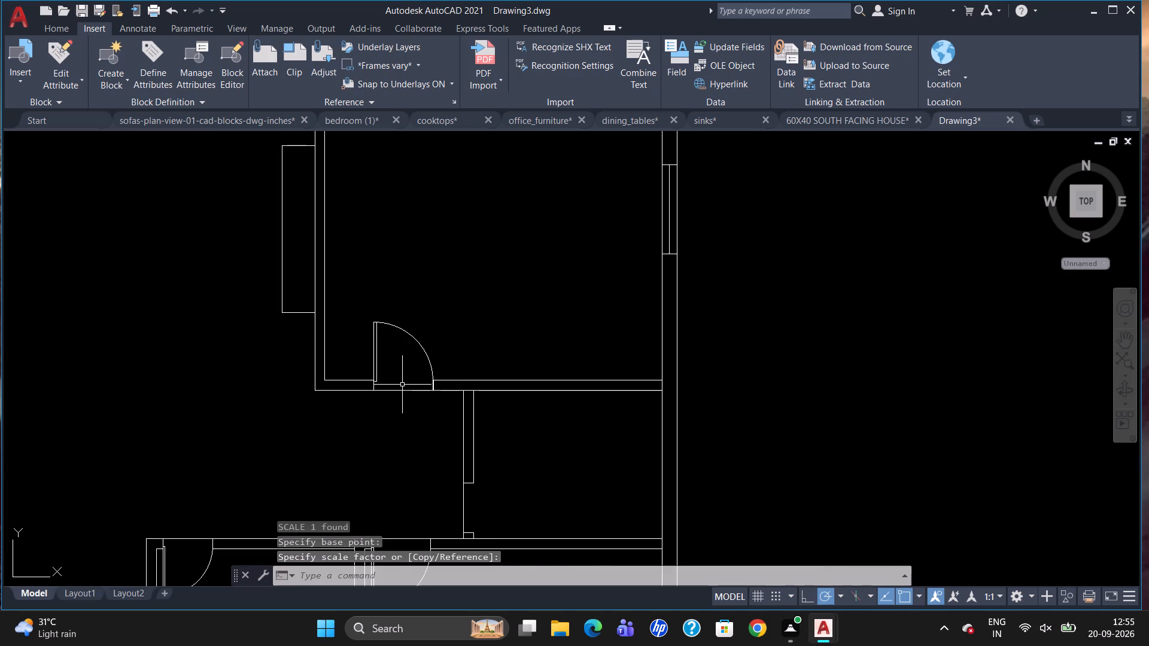
Rotate the other spare door, whose leaf points down, 90° about its hinge corner so the leaf lies horizontal below the arc.
{"action": "scroll", "coordinate": [478, 299], "scroll_direction": "down", "scroll_amount": 2}
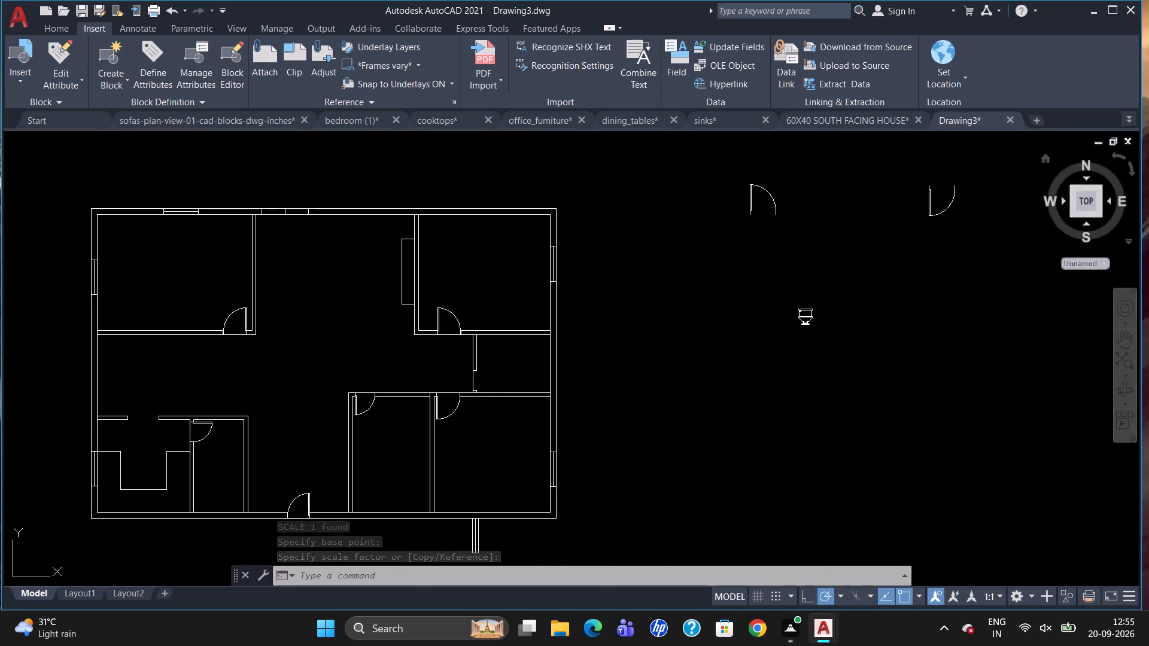
{"action": "left_click_drag", "start_coordinate": [930, 189], "coordinate": [929, 239]}
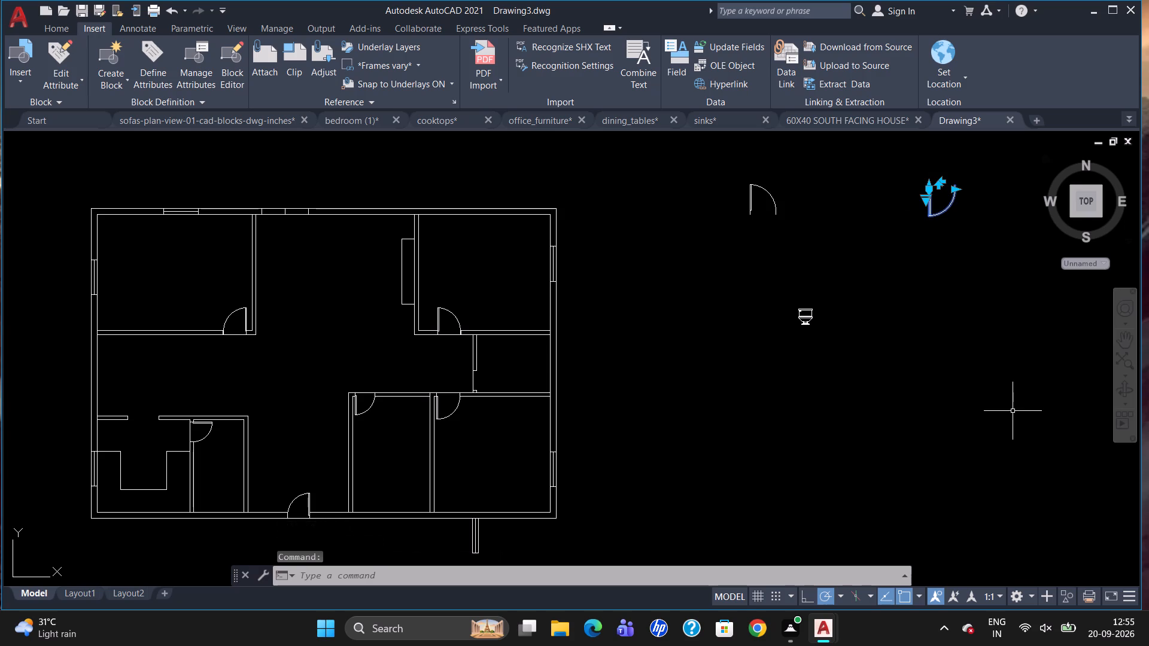
{"action": "type", "text": "RO"}
{"action": "key", "text": "Return"}
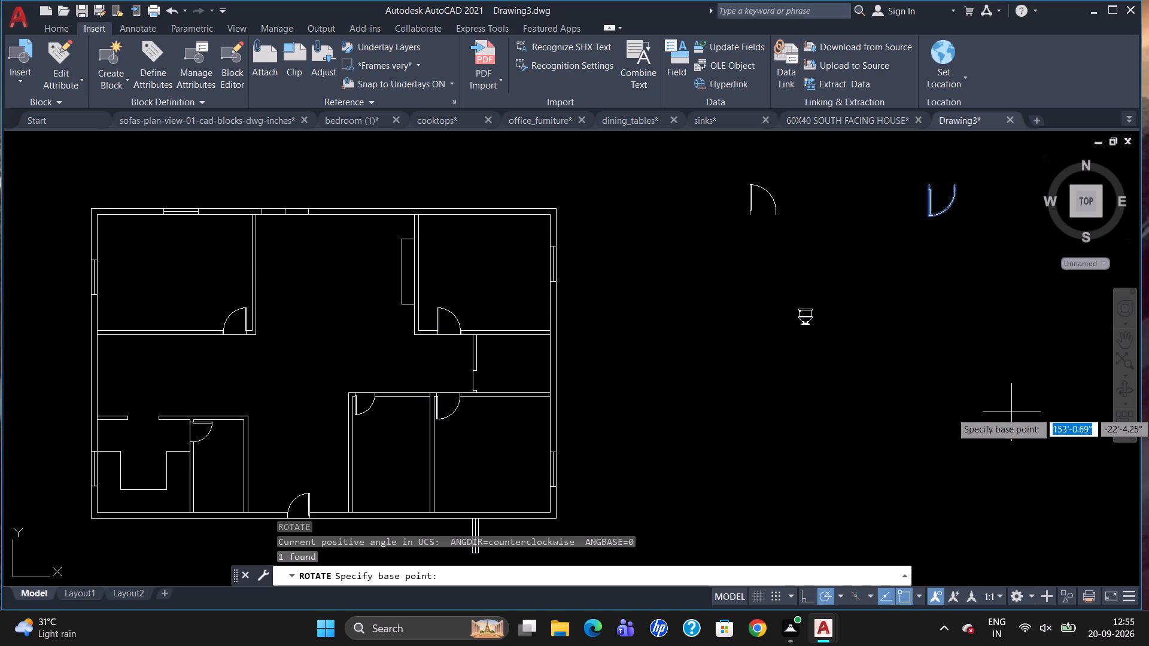
{"action": "left_click_drag", "start_coordinate": [927, 187], "coordinate": [920, 199]}
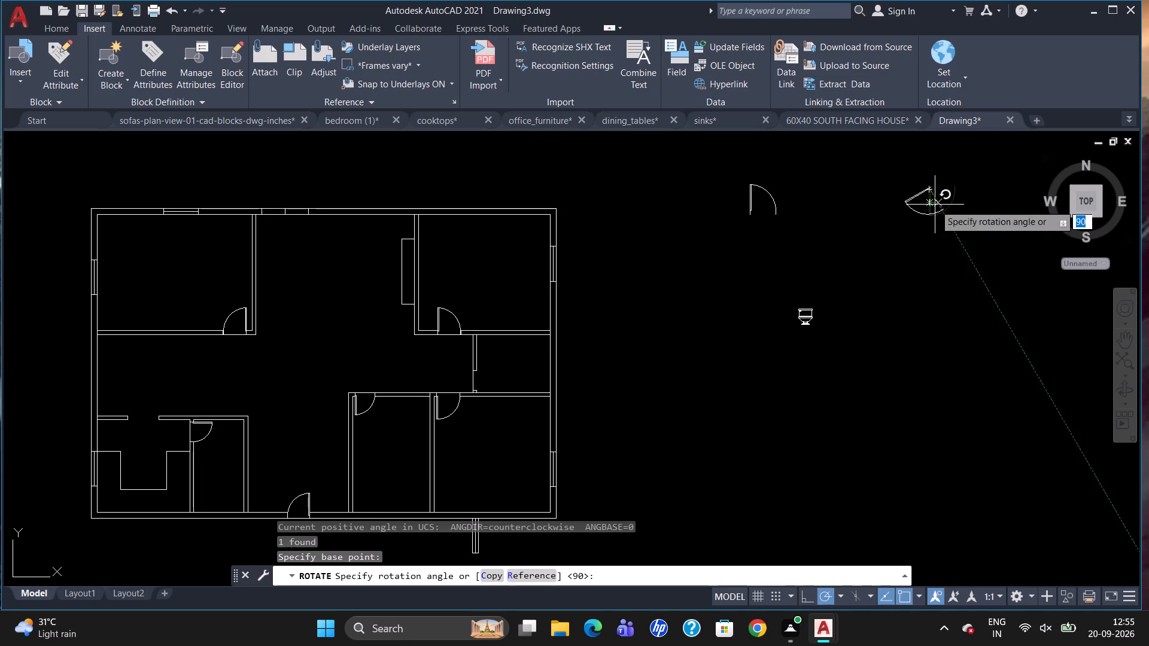
{"action": "scroll", "coordinate": [926, 242], "scroll_direction": "down", "scroll_amount": 2}
{"action": "scroll", "coordinate": [926, 215], "scroll_direction": "up", "scroll_amount": 2}
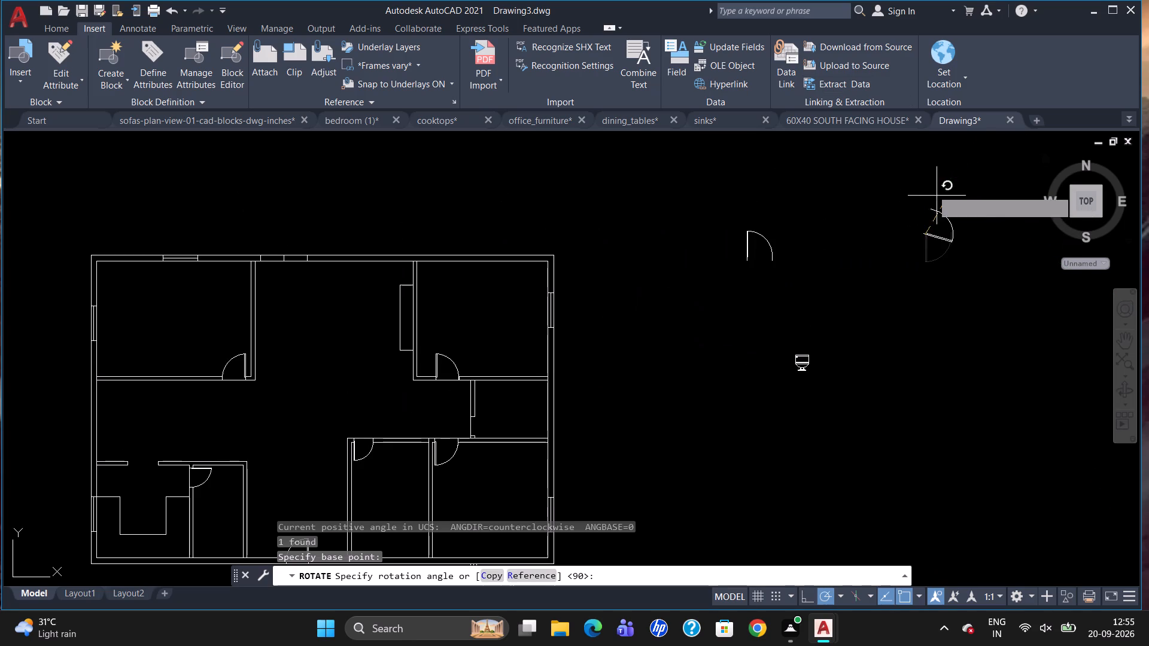
{"action": "left_click", "coordinate": [920, 181]}
Copy the horizontal-leaf door by its hinge corner to the bottom jamb of the small right-hand room's left-wall opening.
{"action": "left_click", "coordinate": [941, 237]}
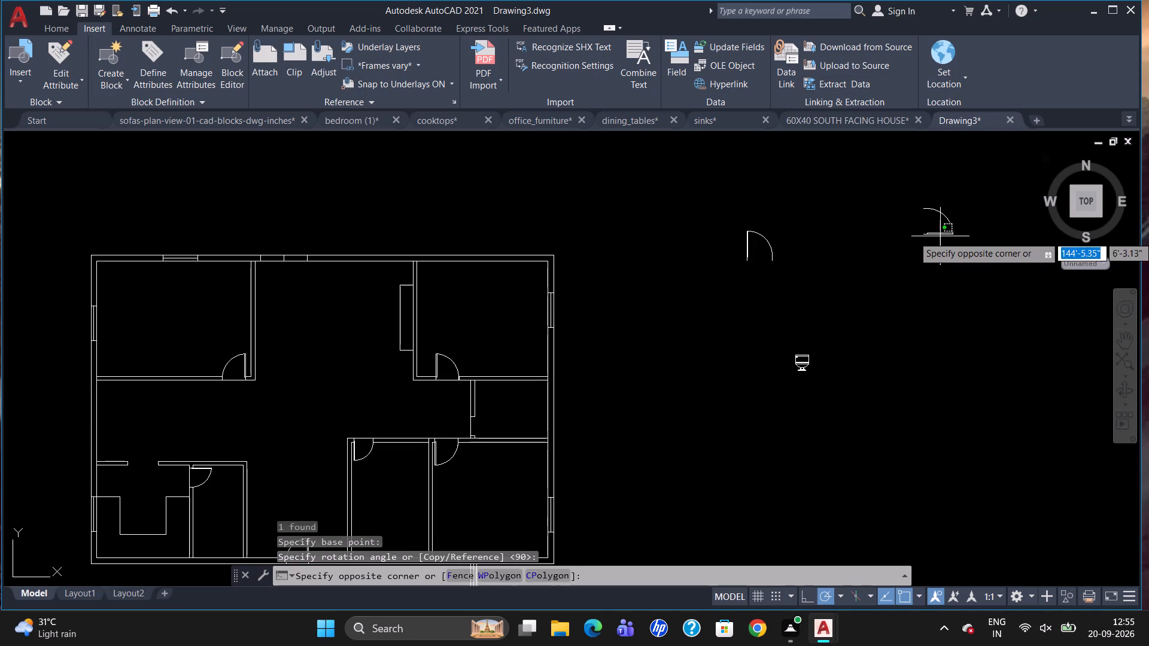
{"action": "left_click", "coordinate": [932, 226]}
{"action": "type", "text": "CO"}
{"action": "key", "text": "Return"}
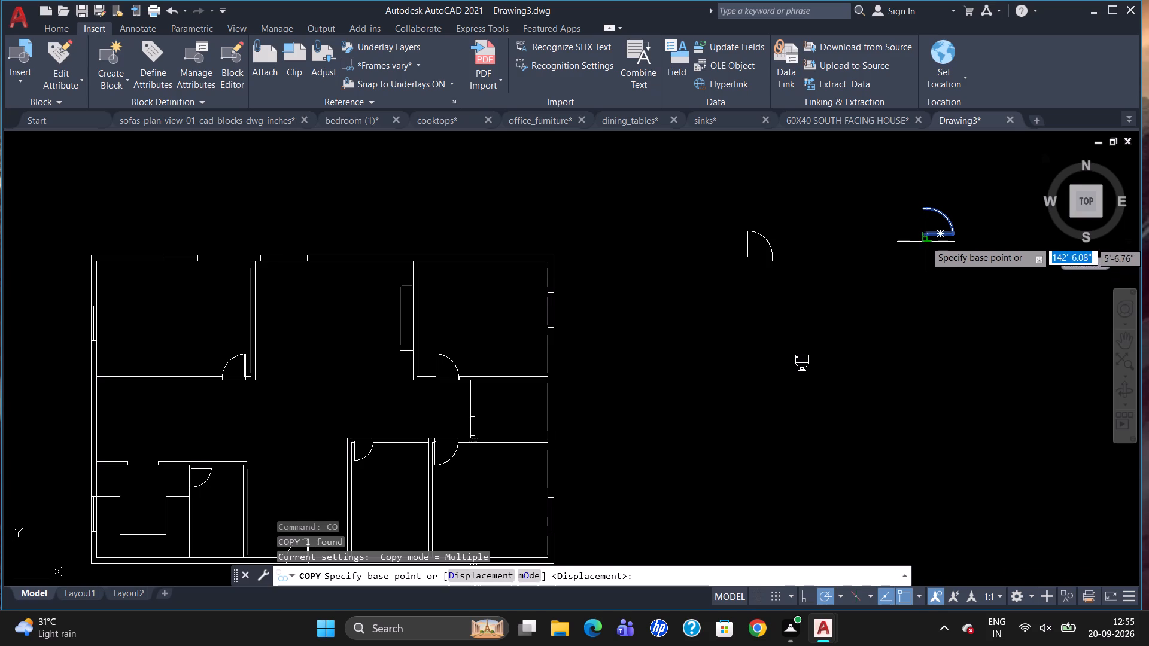
{"action": "left_click", "coordinate": [923, 236]}
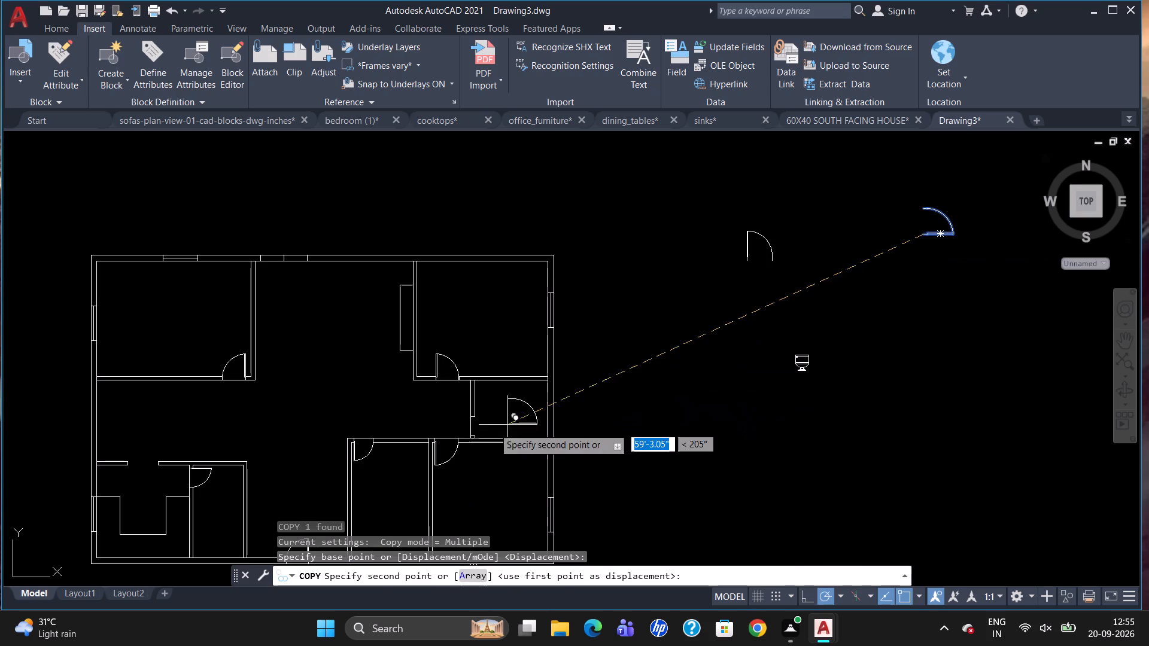
{"action": "scroll", "coordinate": [476, 427], "scroll_direction": "up", "scroll_amount": 5}
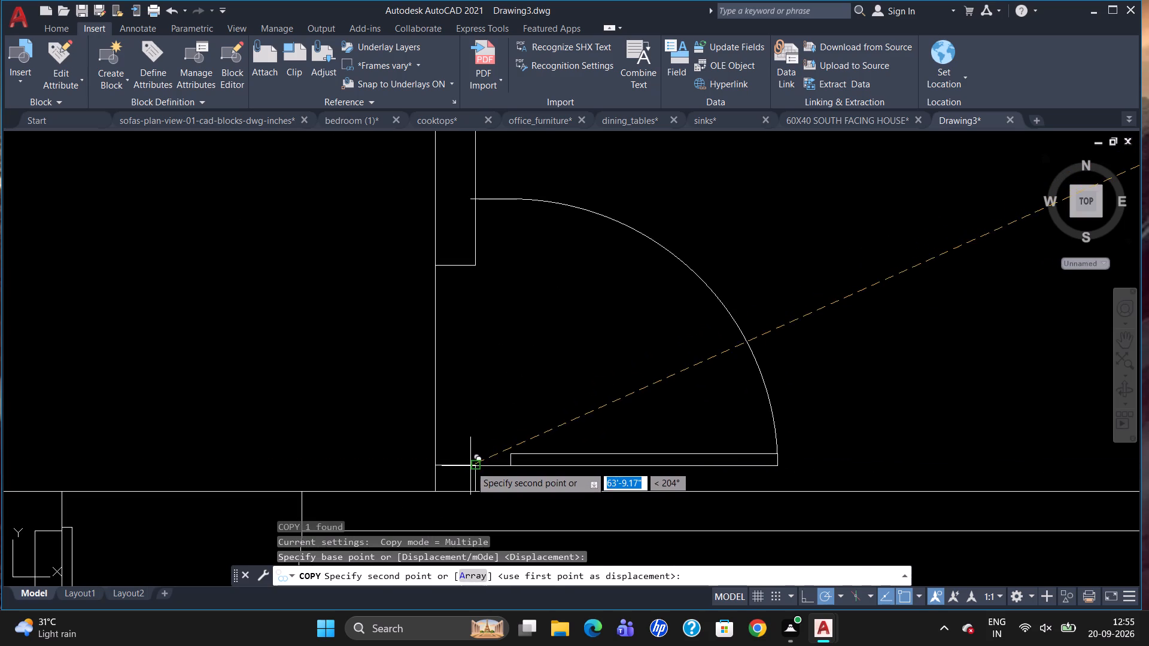
{"action": "left_click", "coordinate": [466, 467]}
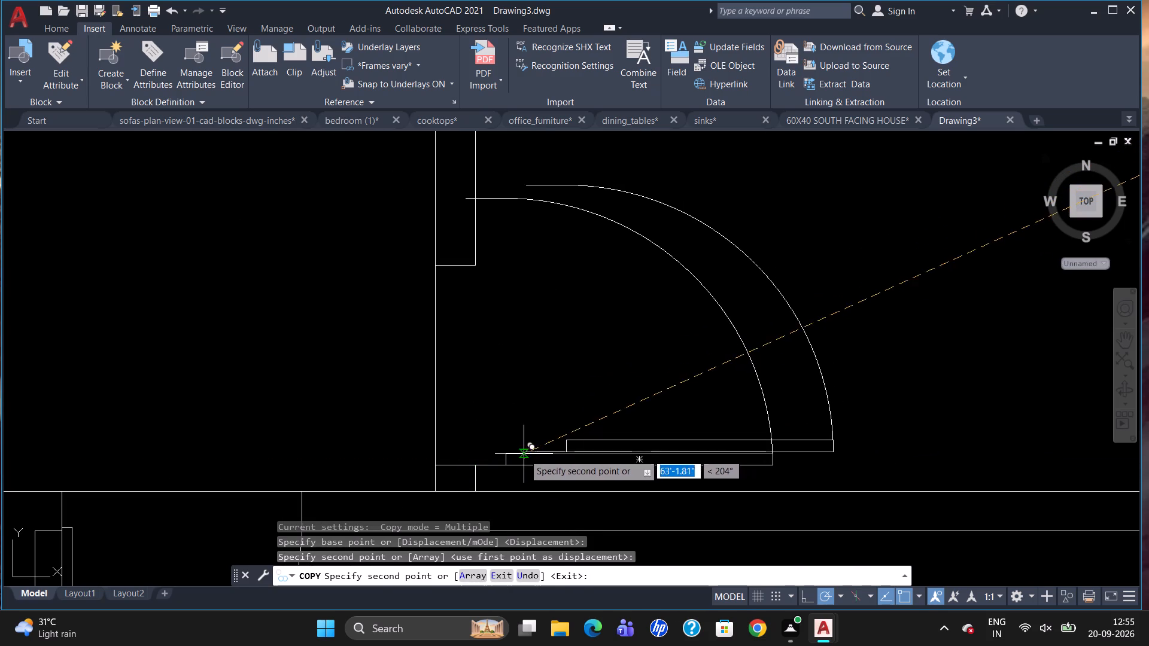
{"action": "key", "text": "Escape"}
Move the small room's door left so its hinge corner sits on the wall's outer face at the bottom jamb.
{"action": "left_click", "coordinate": [521, 464]}
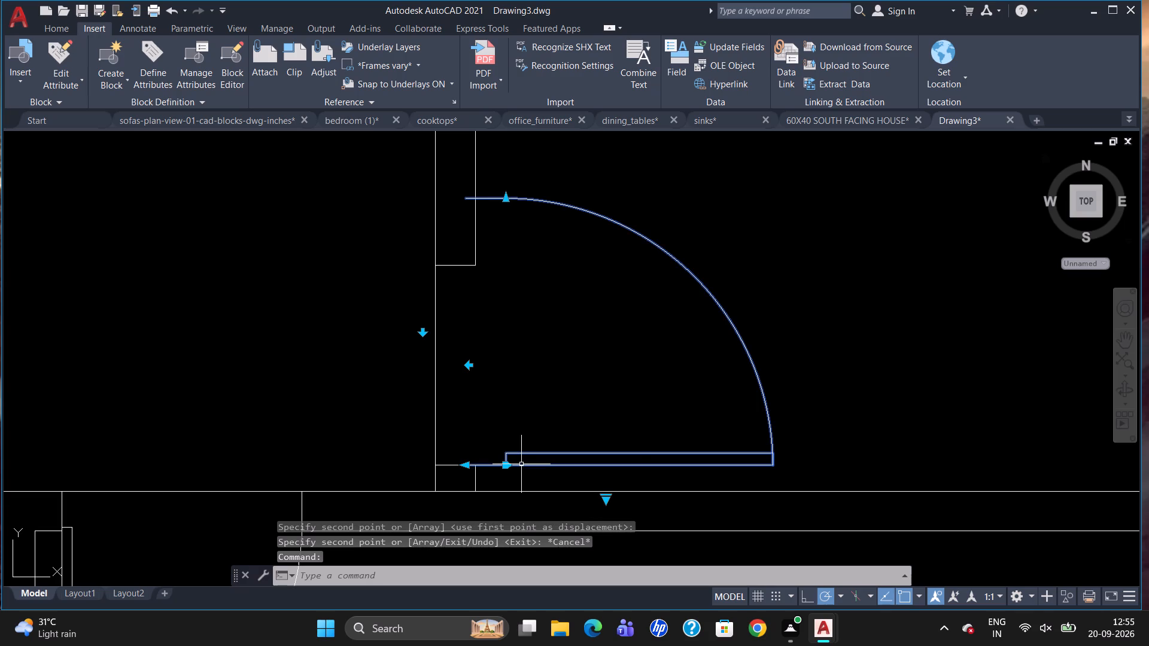
{"action": "key", "text": "m"}
{"action": "key", "text": "Return"}
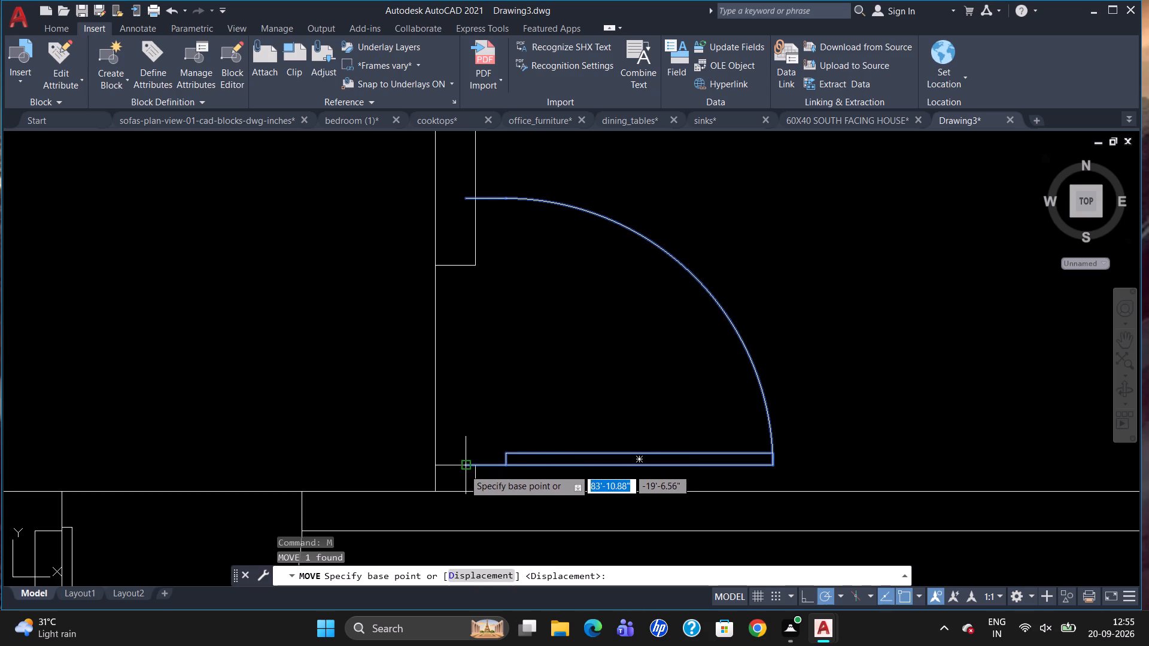
{"action": "left_click", "coordinate": [466, 468]}
{"action": "left_click", "coordinate": [435, 465]}
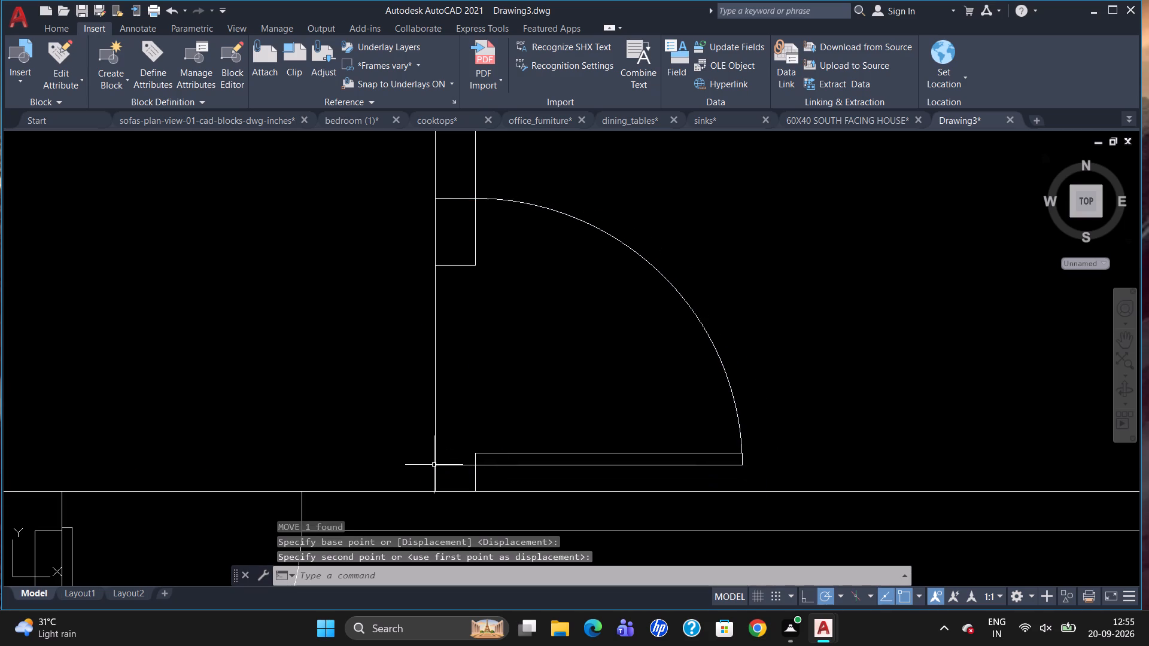
Scale down the small room's door from its hinge corner so the arc meets the upper jamb.
{"action": "left_click", "coordinate": [537, 452]}
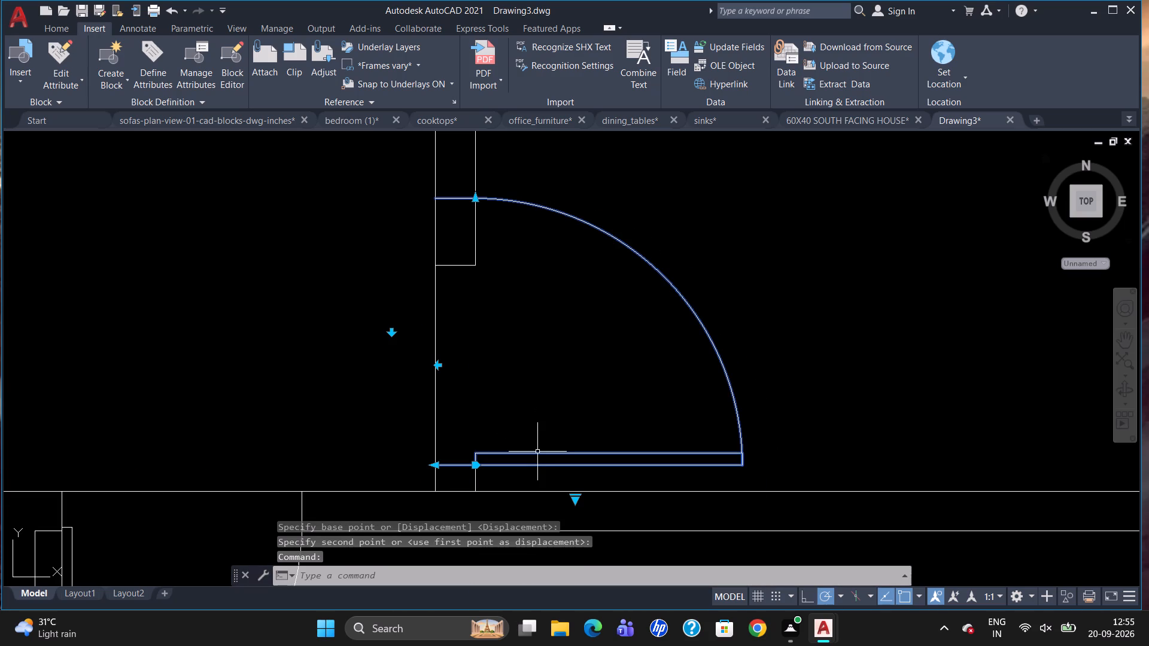
{"action": "type", "text": "SC"}
{"action": "key", "text": "Return"}
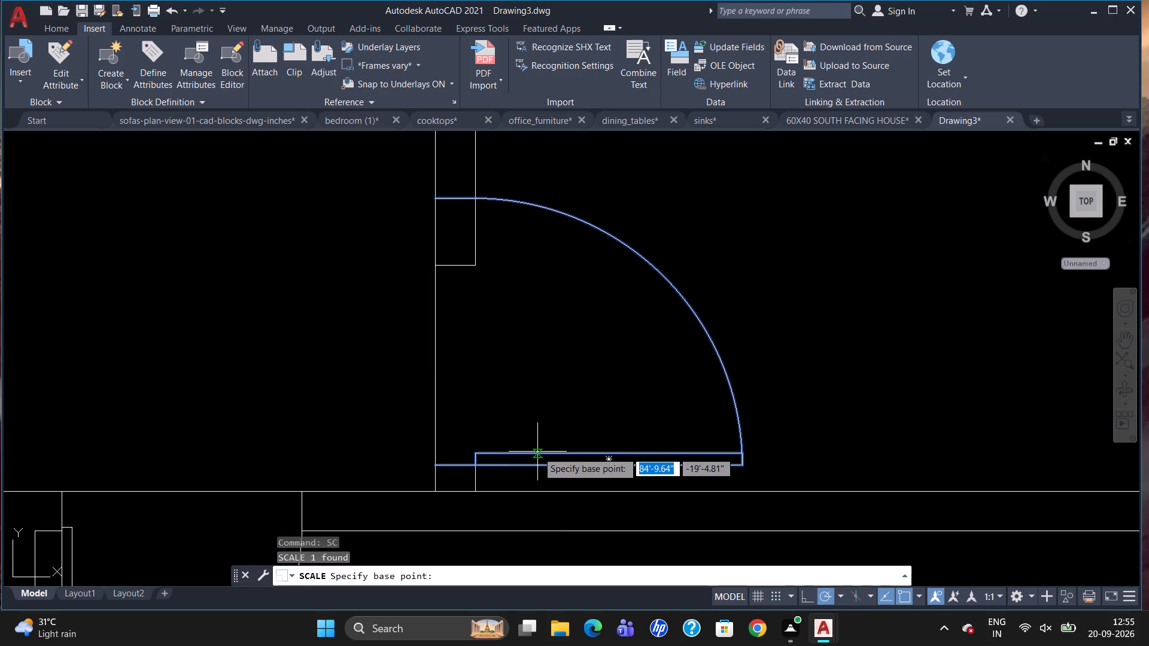
{"action": "left_click_drag", "start_coordinate": [441, 462], "coordinate": [448, 454]}
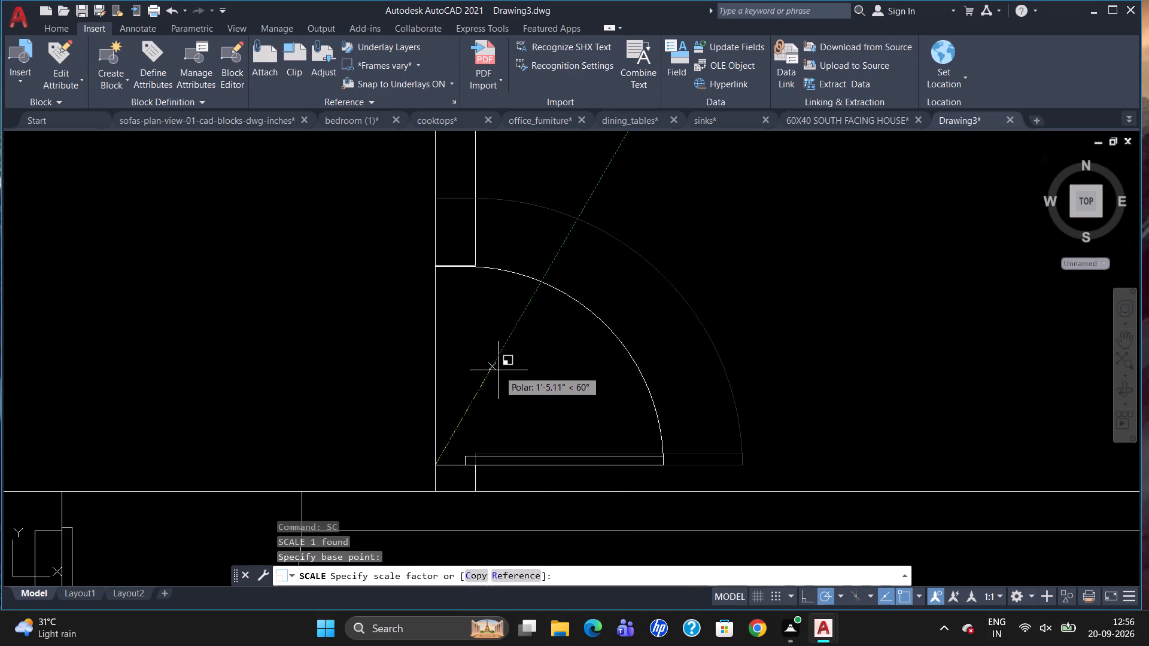
{"action": "left_click", "coordinate": [499, 370]}
{"action": "scroll", "coordinate": [604, 325], "scroll_direction": "down", "scroll_amount": 2}
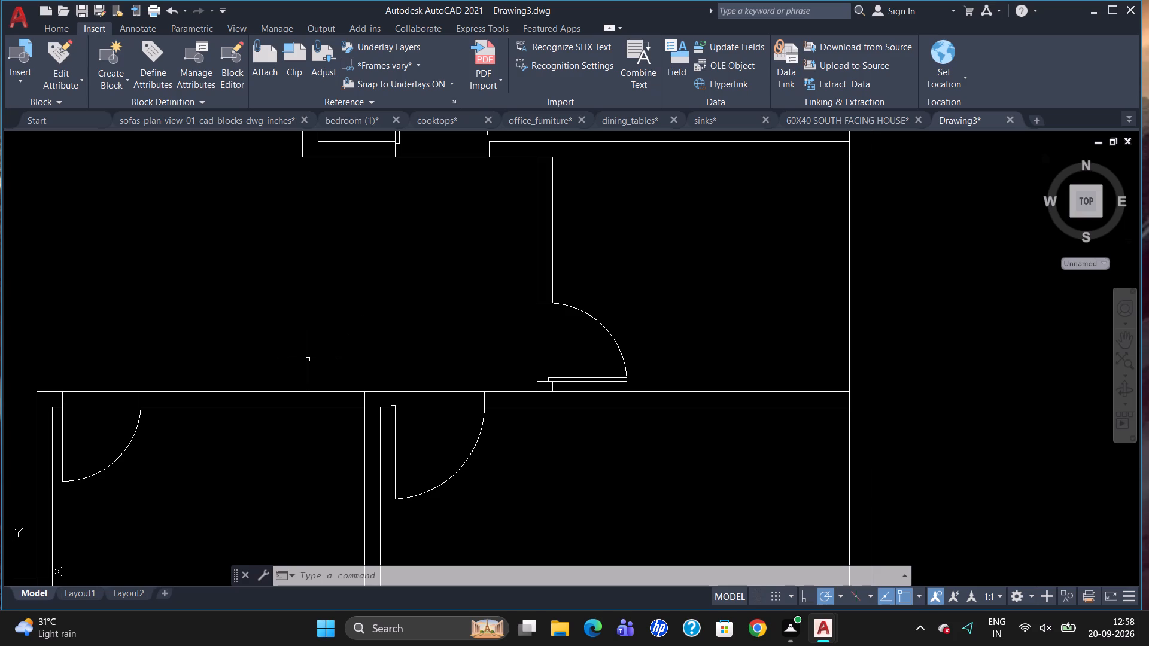
Open the visibility state choices of the toilet block beside the plan.
{"action": "scroll", "coordinate": [446, 322], "scroll_direction": "down", "scroll_amount": 1}
{"action": "scroll", "coordinate": [770, 290], "scroll_direction": "down", "scroll_amount": 2}
{"action": "scroll", "coordinate": [716, 408], "scroll_direction": "up", "scroll_amount": 1}
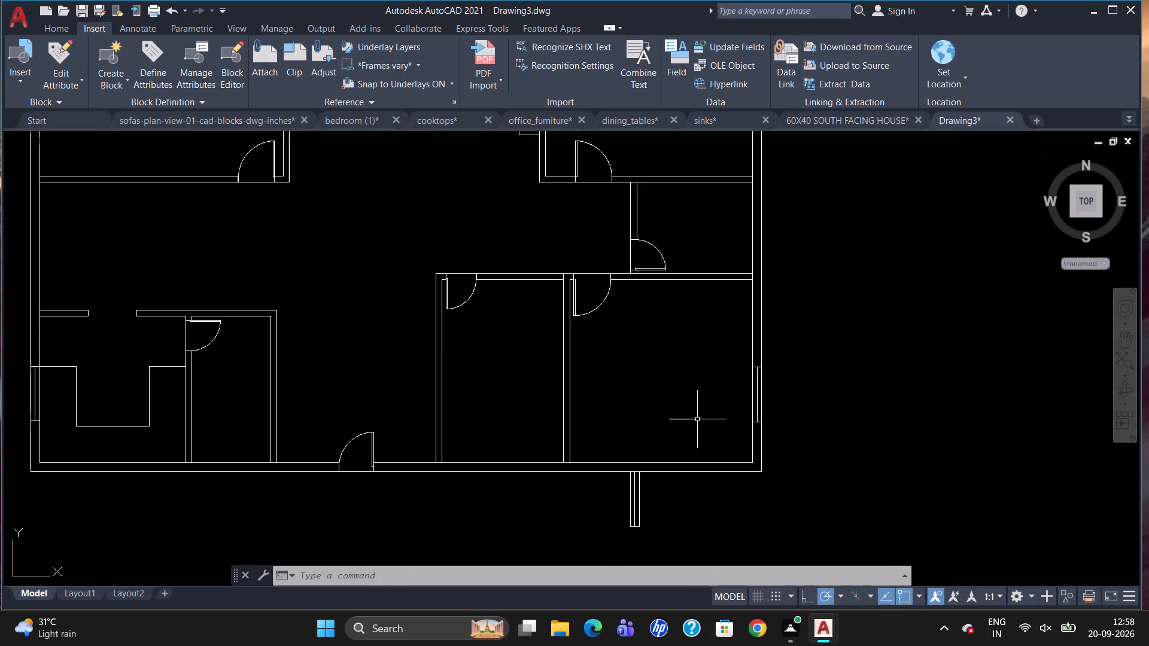
{"action": "scroll", "coordinate": [679, 432], "scroll_direction": "down", "scroll_amount": 2}
{"action": "left_click", "coordinate": [865, 324]}
{"action": "scroll", "coordinate": [864, 330], "scroll_direction": "up", "scroll_amount": 1}
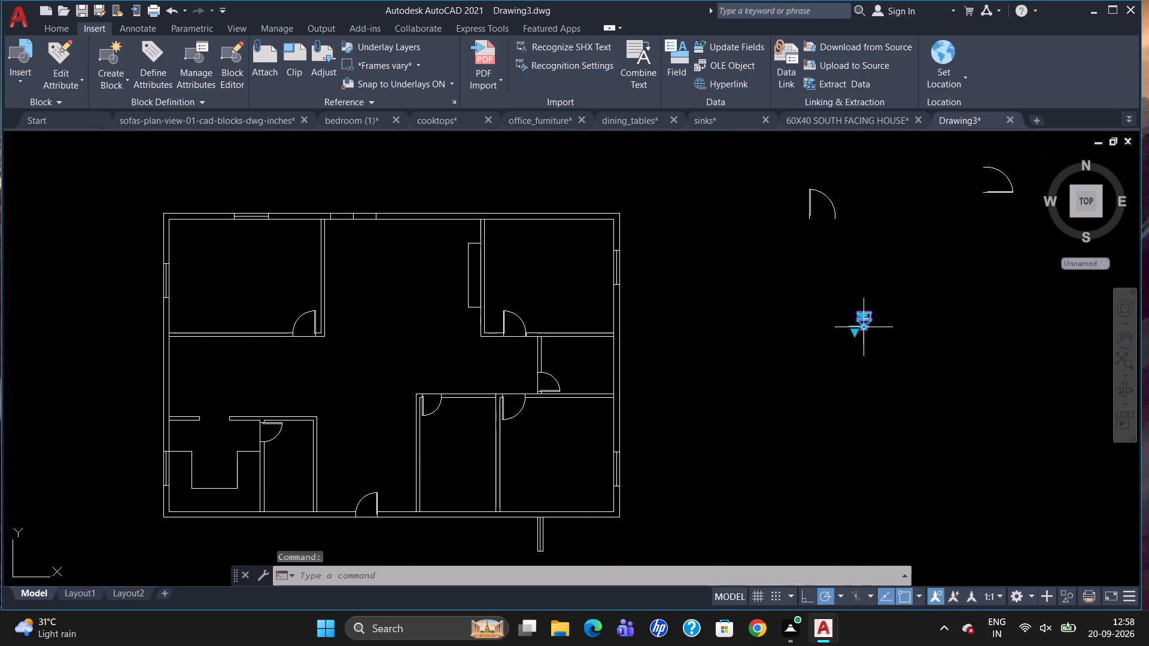
{"action": "left_click", "coordinate": [855, 332]}
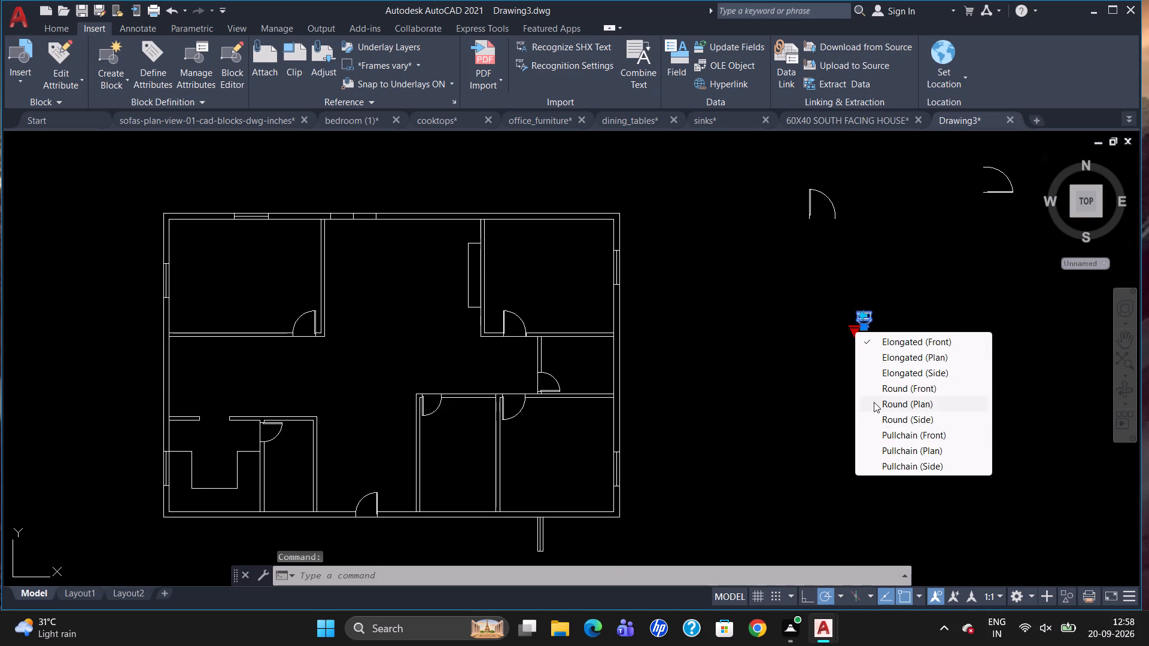
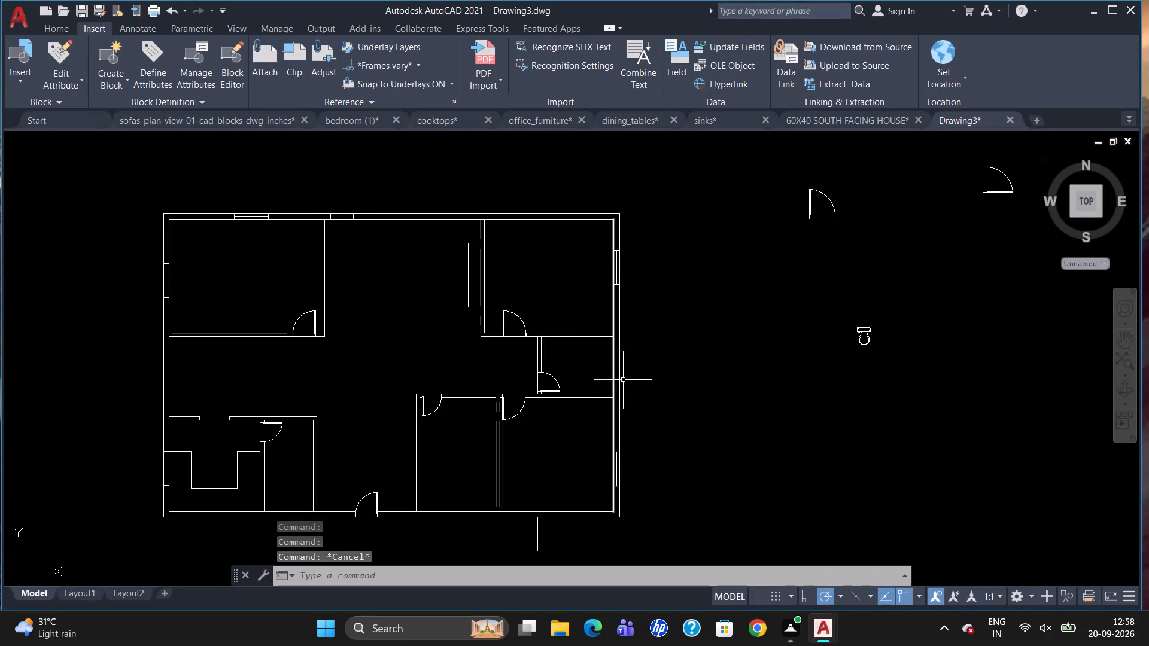
Copy the toilet block from beside the plan to the top wall of the small right-hand room.
{"action": "left_click", "coordinate": [861, 333]}
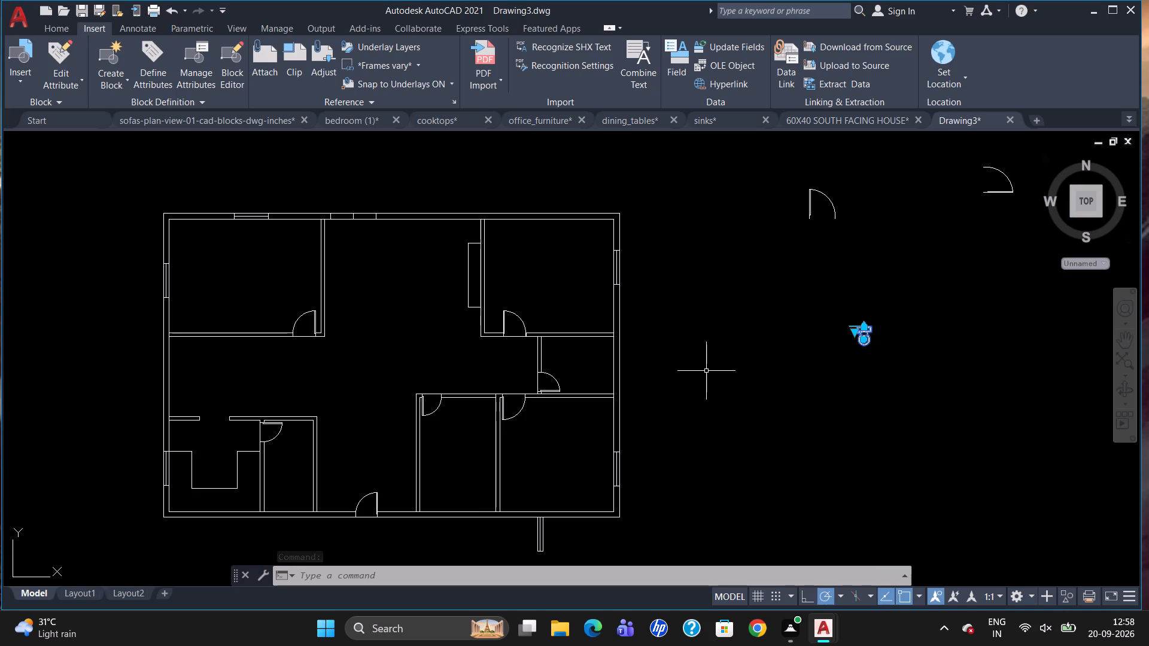
{"action": "type", "text": "CO"}
{"action": "key", "text": "Return"}
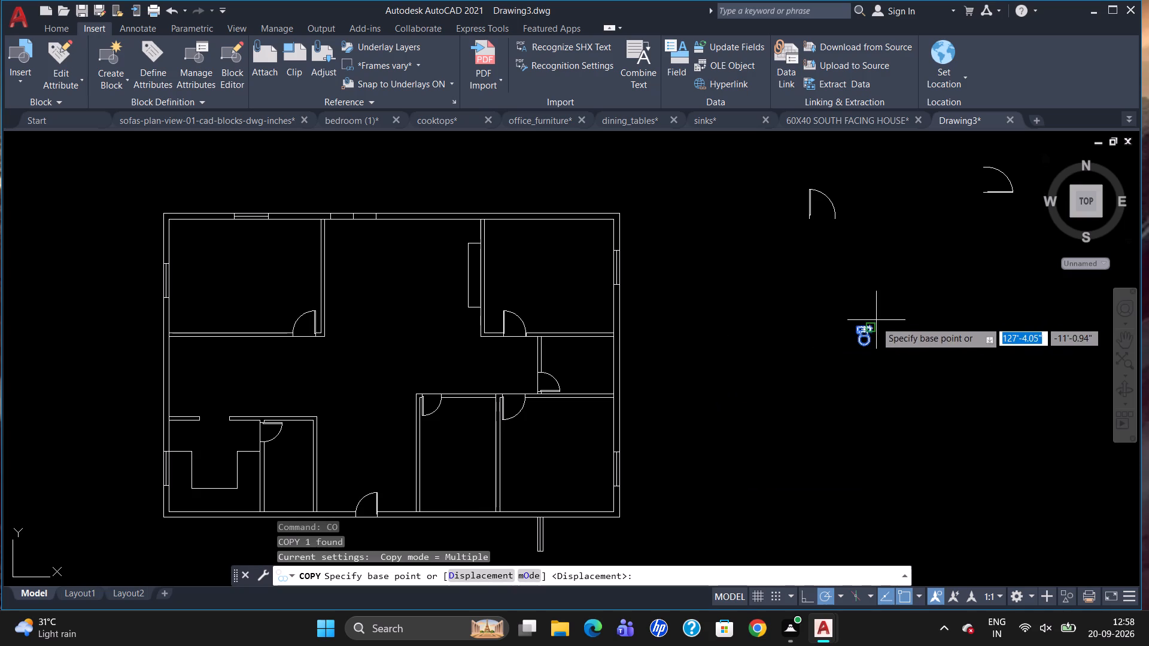
{"action": "left_click_drag", "start_coordinate": [871, 327], "coordinate": [860, 333]}
{"action": "scroll", "coordinate": [564, 346], "scroll_direction": "up", "scroll_amount": 3}
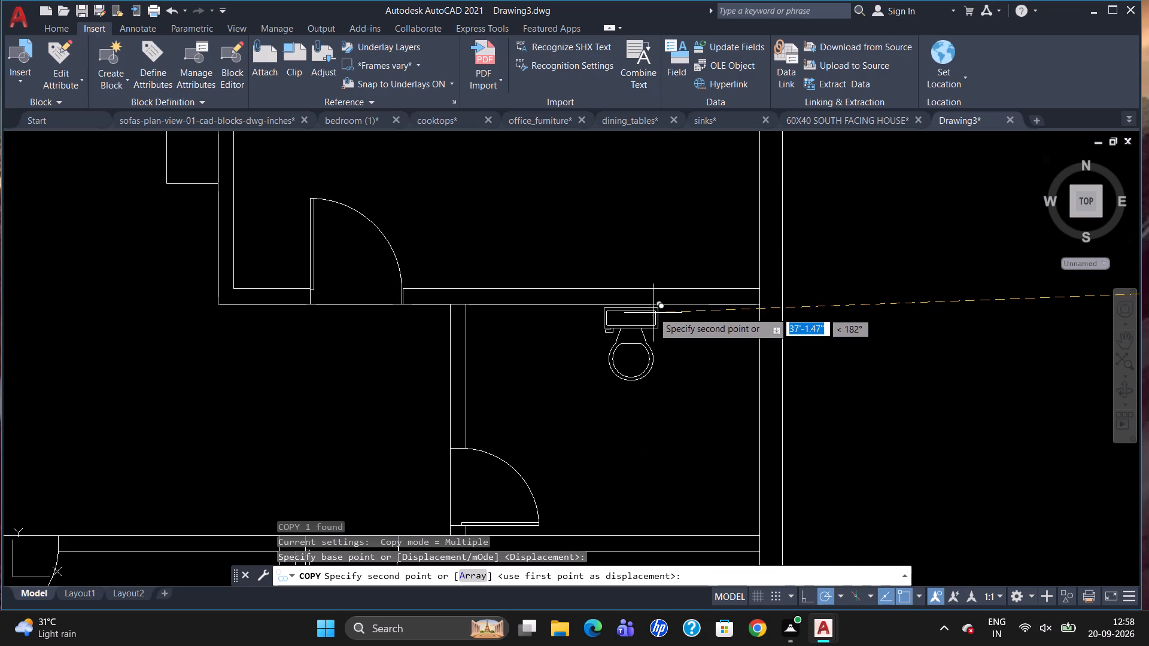
{"action": "left_click", "coordinate": [654, 311]}
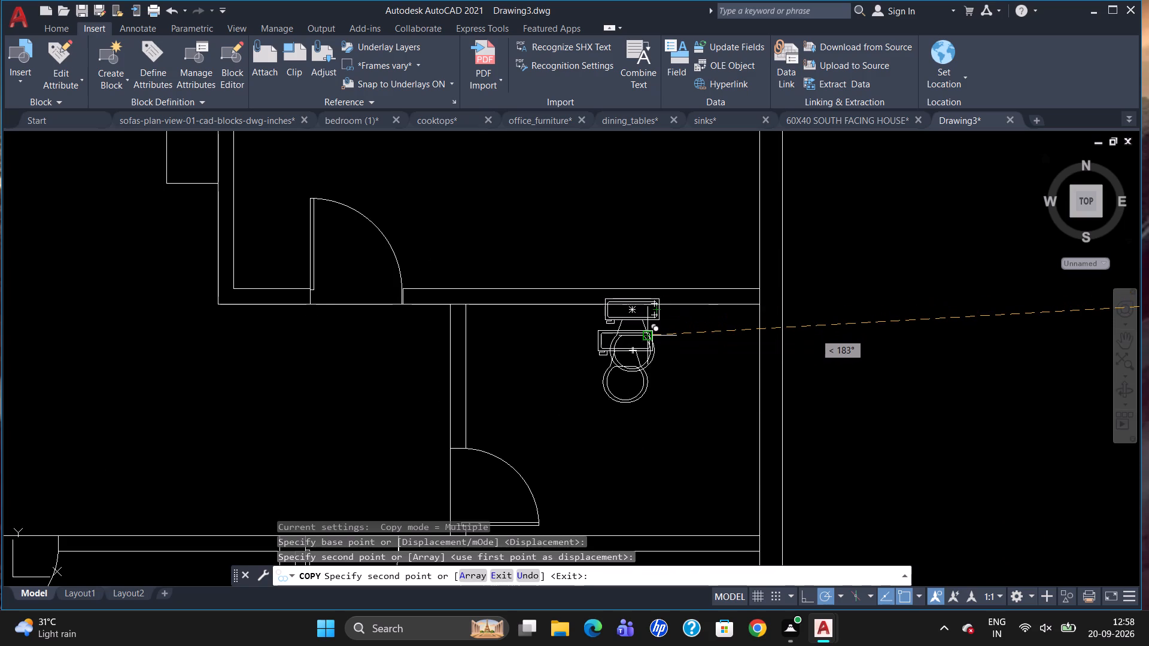
{"action": "key", "text": "Escape"}
Move the copied toilet slightly down so its cistern's back sits on the inner face of the small room's top wall.
{"action": "left_click", "coordinate": [650, 318]}
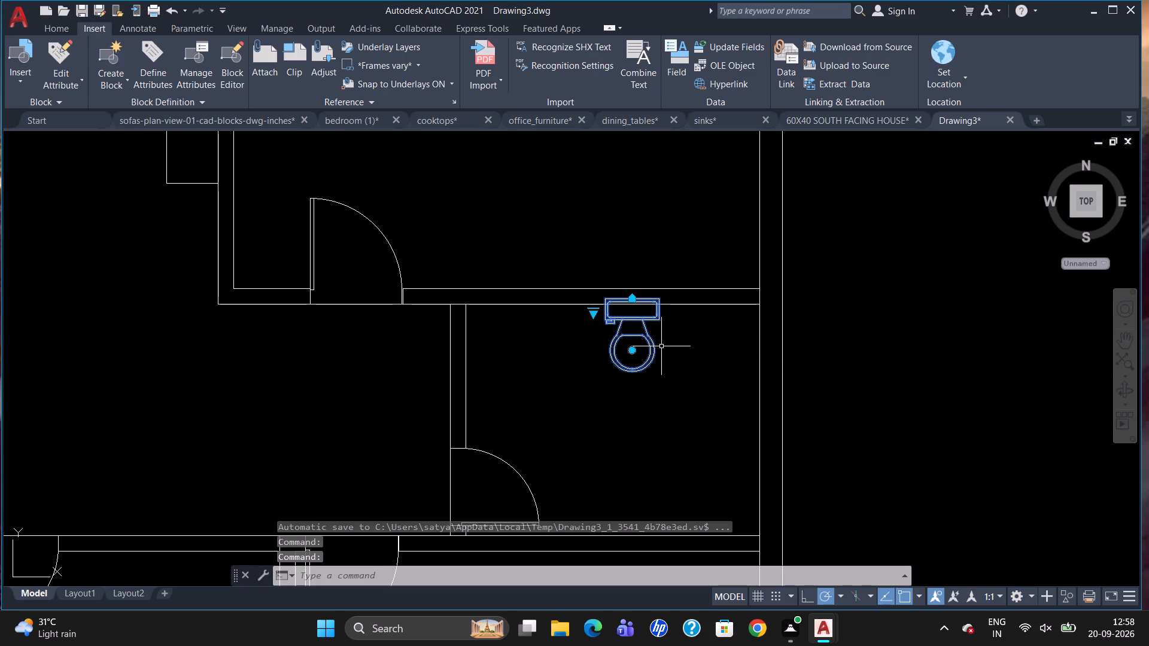
{"action": "key", "text": "m"}
{"action": "key", "text": "Return"}
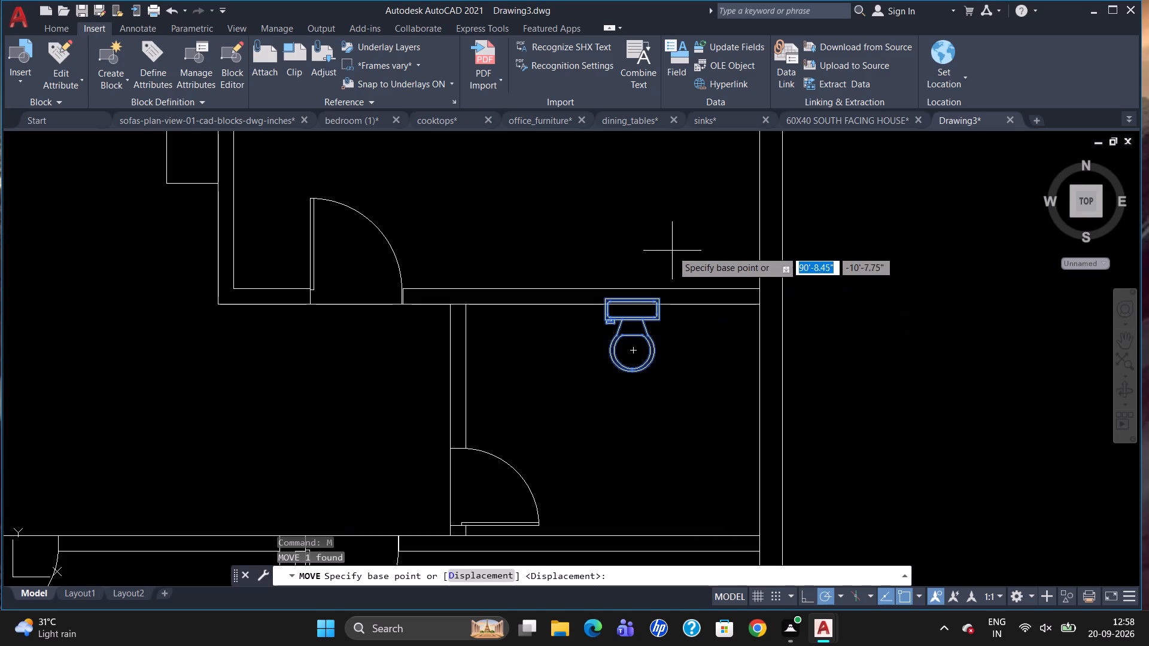
{"action": "scroll", "coordinate": [657, 291], "scroll_direction": "up", "scroll_amount": 1}
{"action": "left_click", "coordinate": [661, 303]}
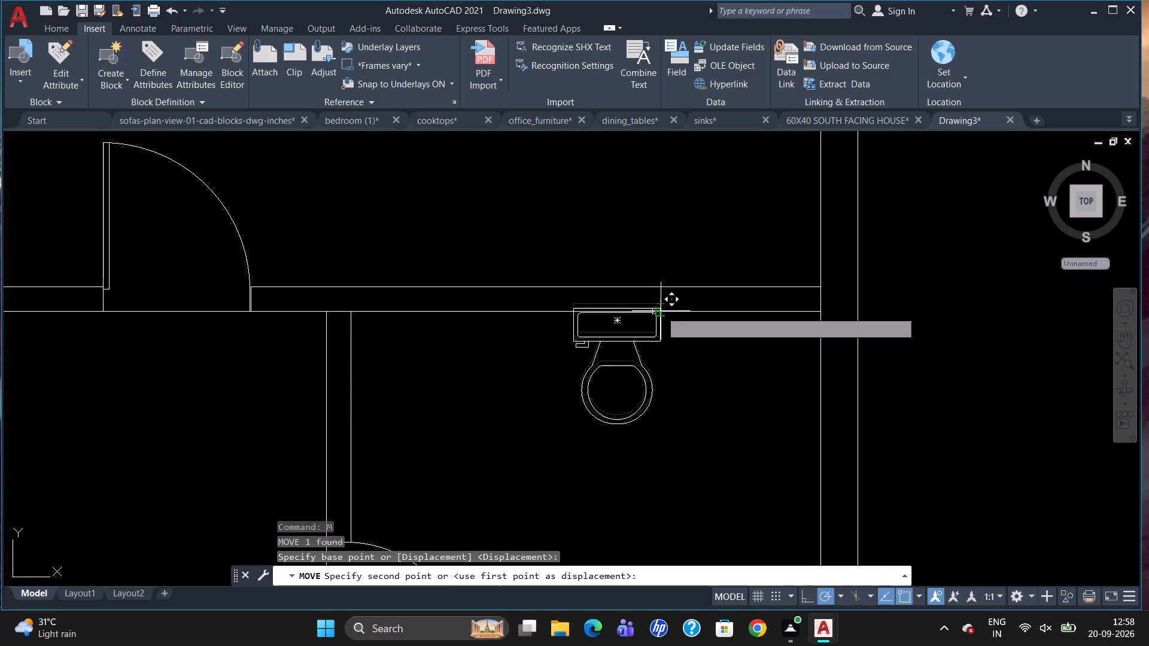
{"action": "left_click", "coordinate": [660, 314]}
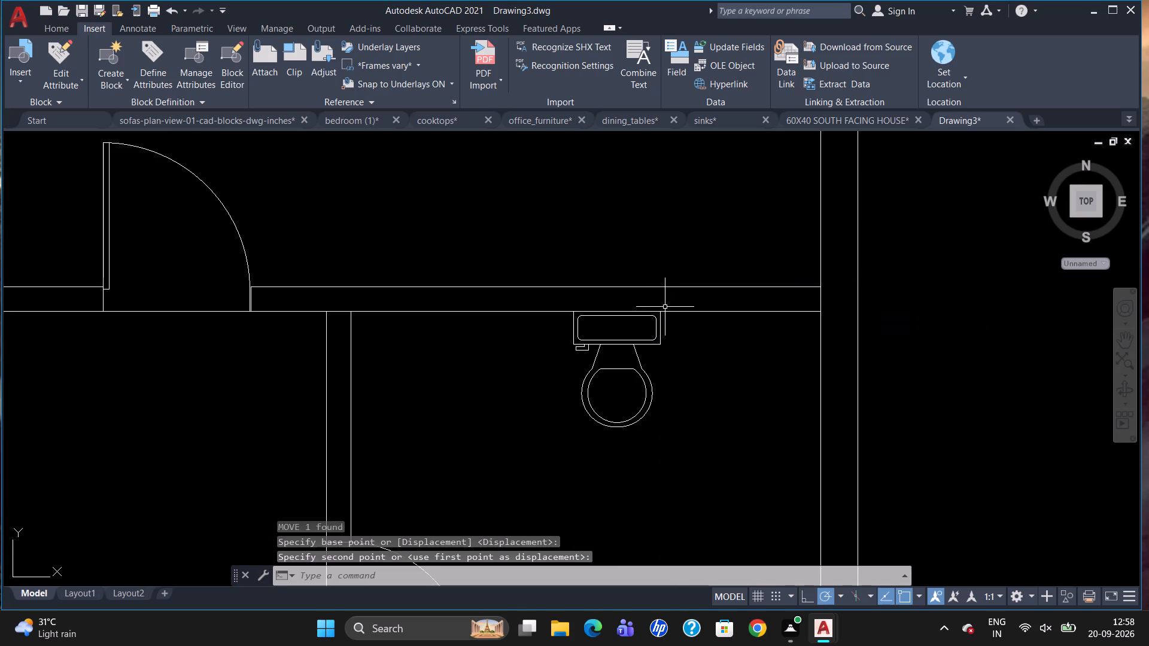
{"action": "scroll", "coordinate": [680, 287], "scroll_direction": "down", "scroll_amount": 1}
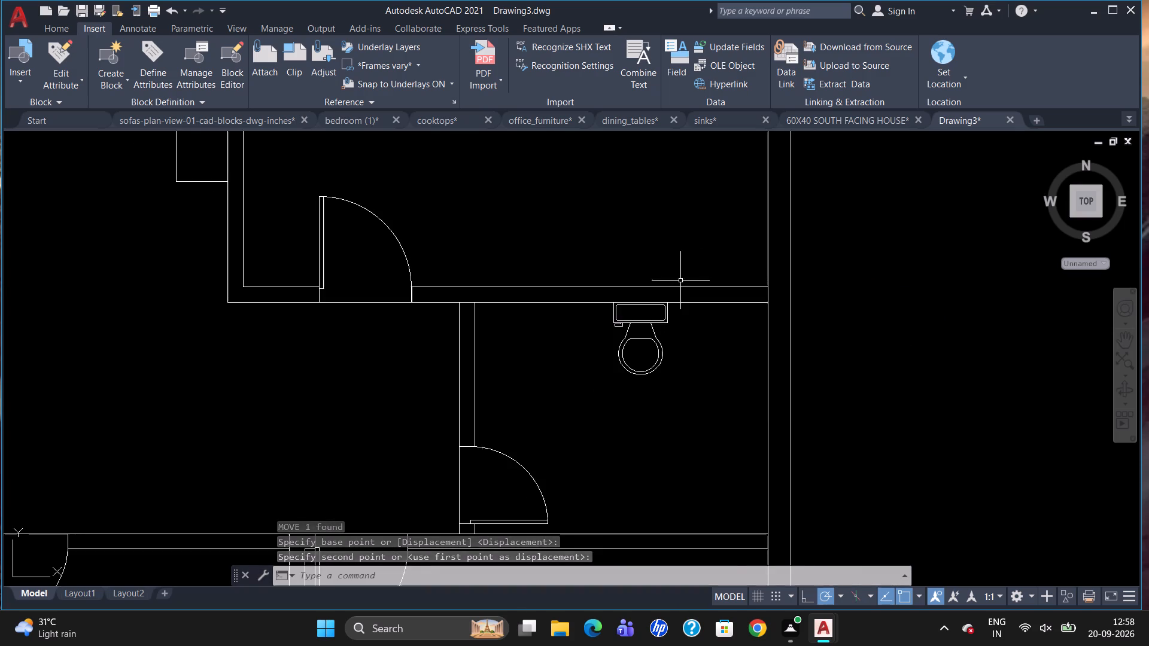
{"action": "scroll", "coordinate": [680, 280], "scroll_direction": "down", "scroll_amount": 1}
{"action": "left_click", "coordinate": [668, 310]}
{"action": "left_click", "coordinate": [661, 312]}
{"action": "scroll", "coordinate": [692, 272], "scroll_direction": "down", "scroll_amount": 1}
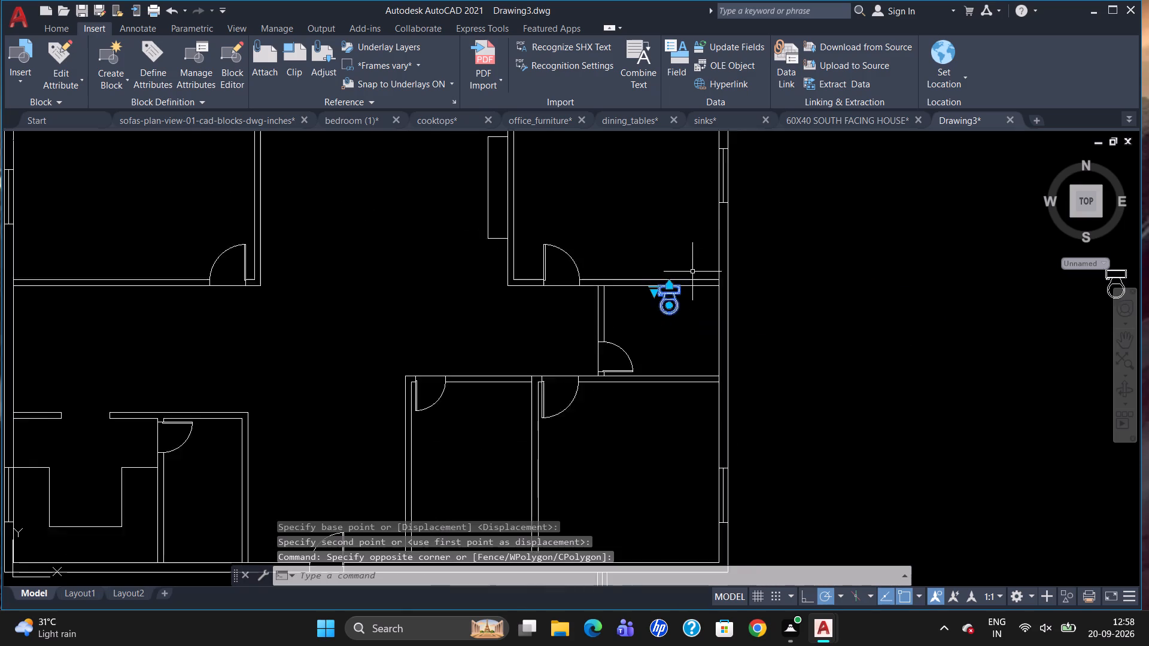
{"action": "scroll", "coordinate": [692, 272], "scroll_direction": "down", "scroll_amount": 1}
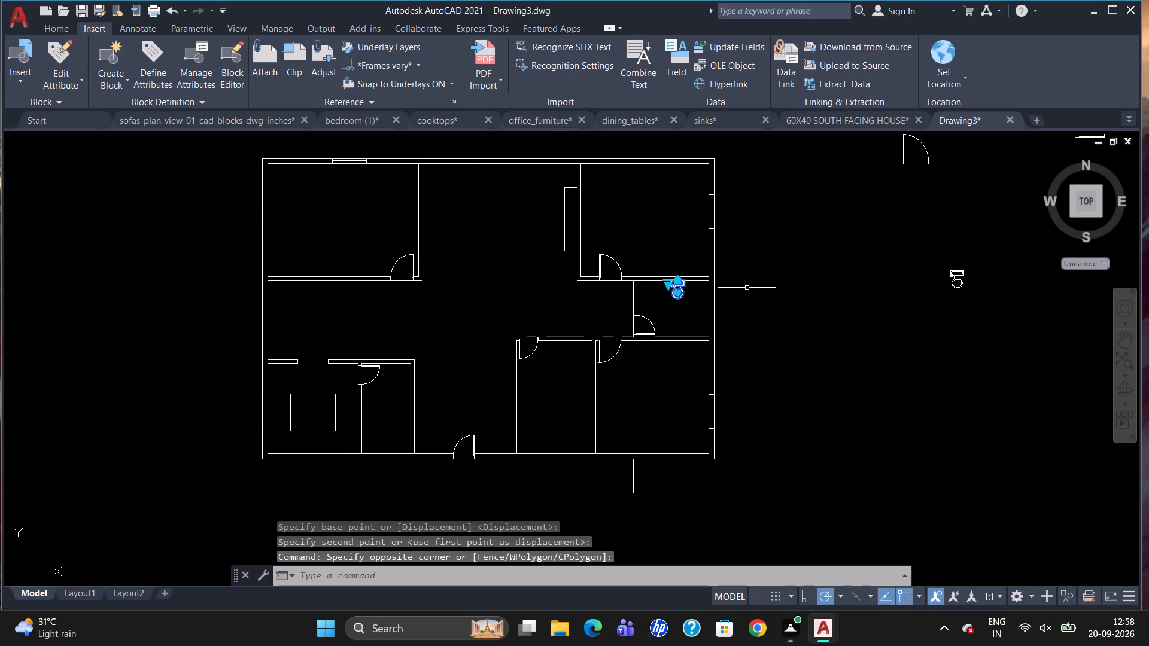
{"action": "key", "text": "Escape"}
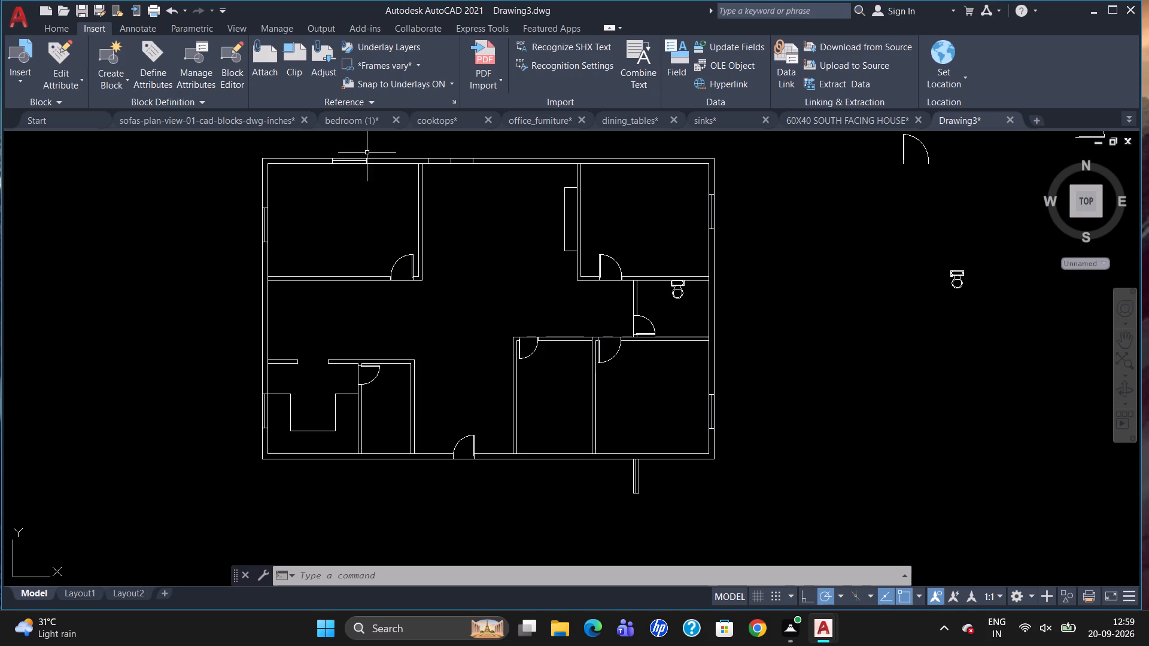
Copy the double-bed plan with two loose cushions from the bedroom (1) drawing into Drawing3, just right of the house plan.
{"action": "left_click", "coordinate": [358, 125]}
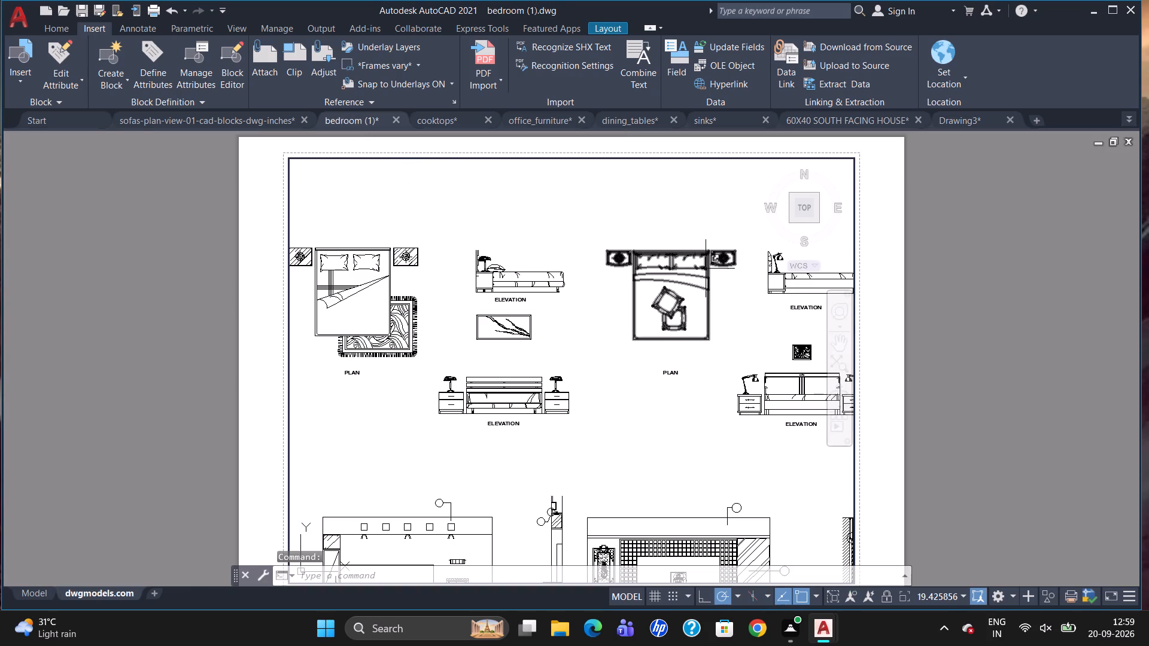
{"action": "left_click", "coordinate": [691, 254]}
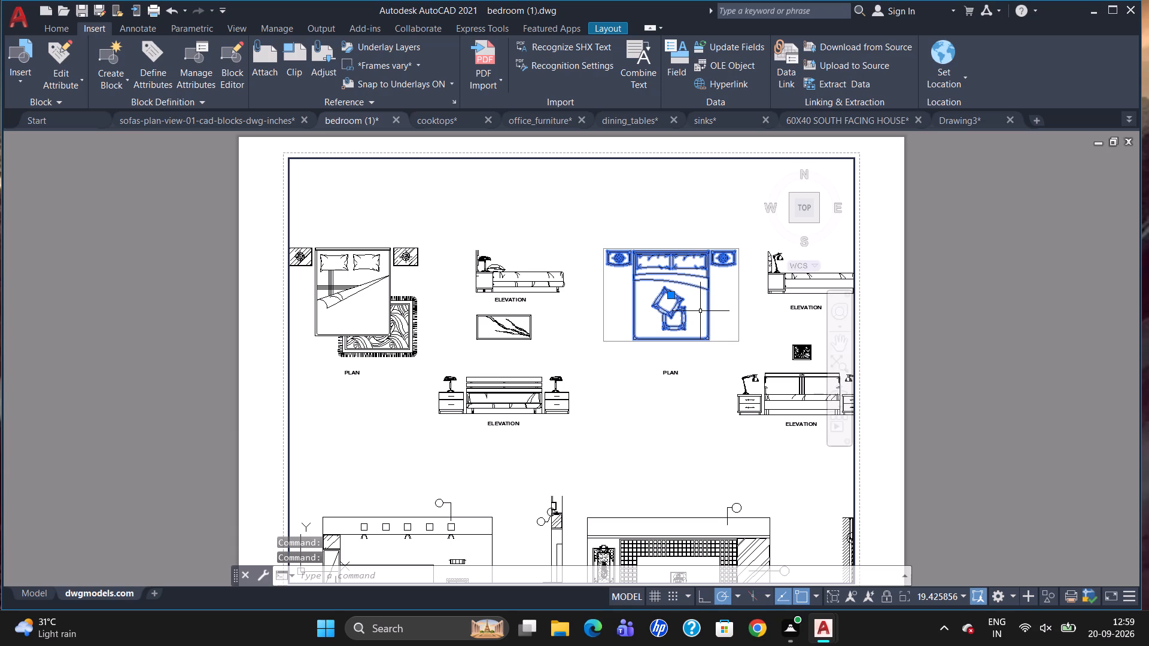
{"action": "key", "text": "ctrl+c"}
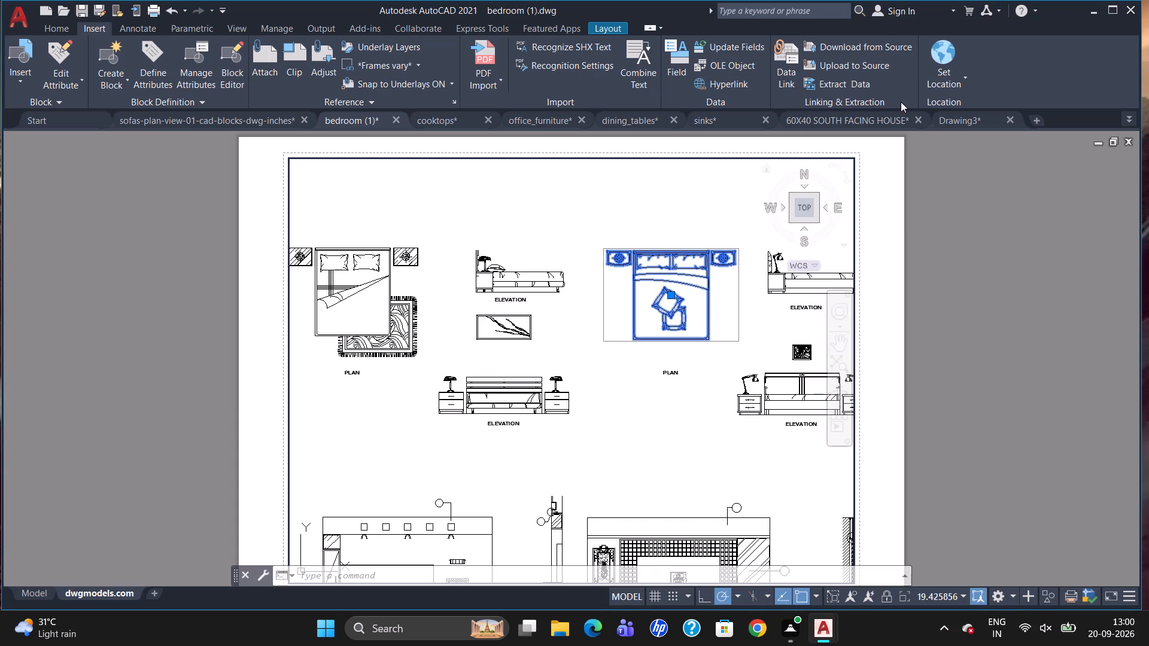
{"action": "left_click", "coordinate": [946, 125]}
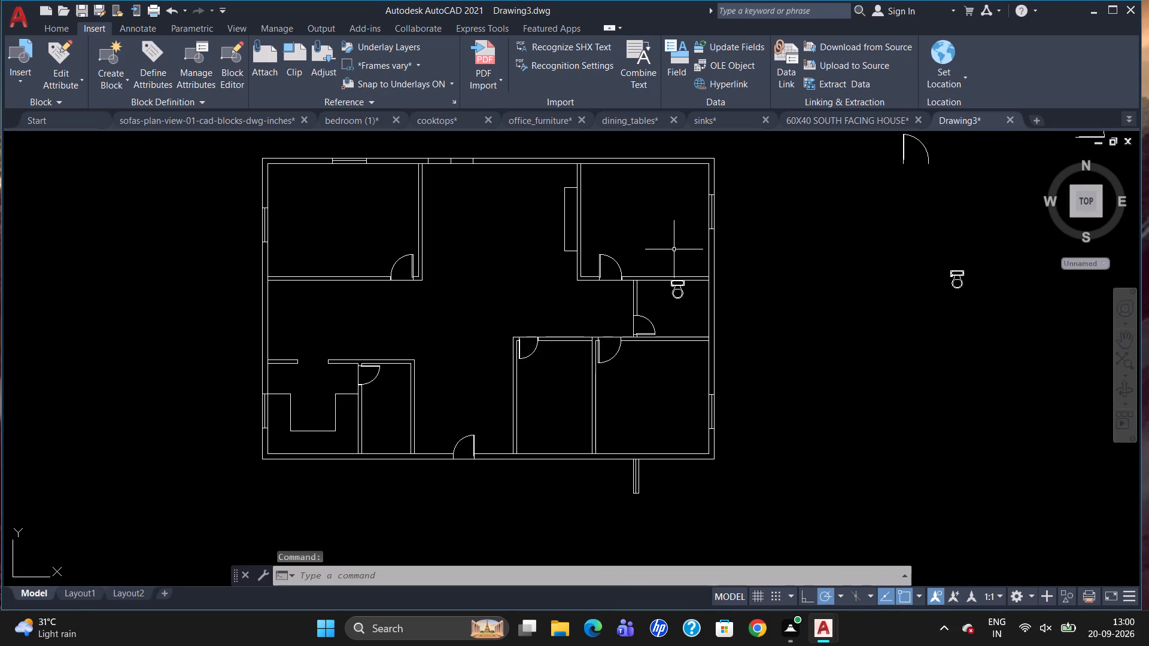
{"action": "key", "text": "ctrl+v"}
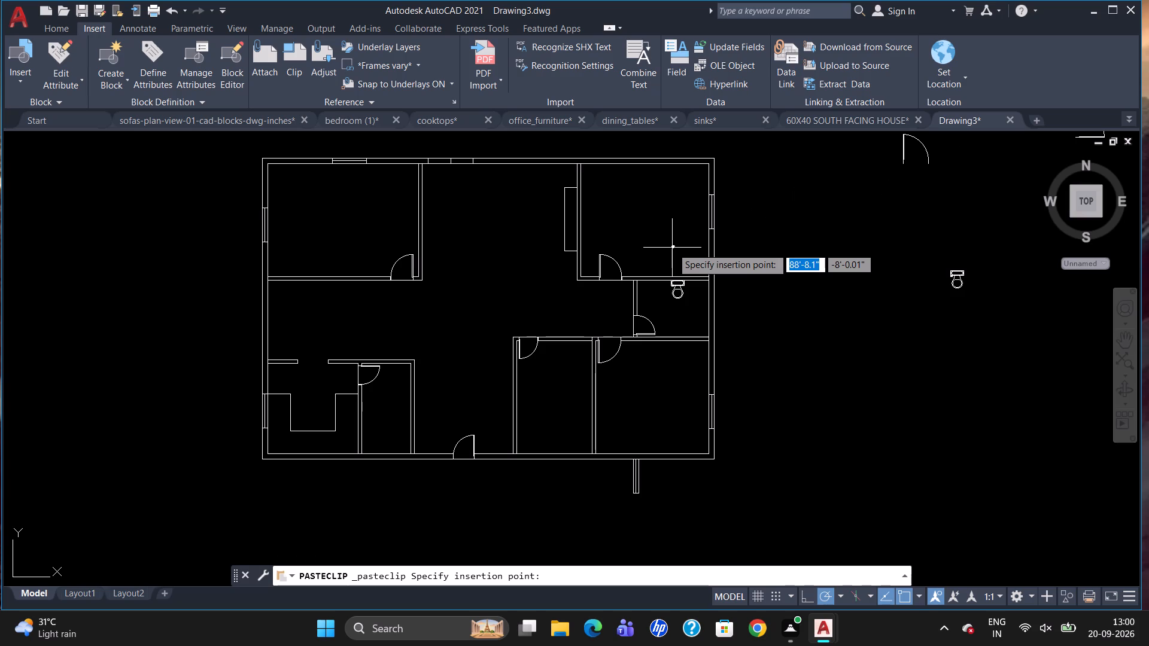
{"action": "left_click", "coordinate": [781, 264]}
Group all the objects of the pasted bed.
{"action": "left_click_drag", "start_coordinate": [802, 294], "coordinate": [759, 292]}
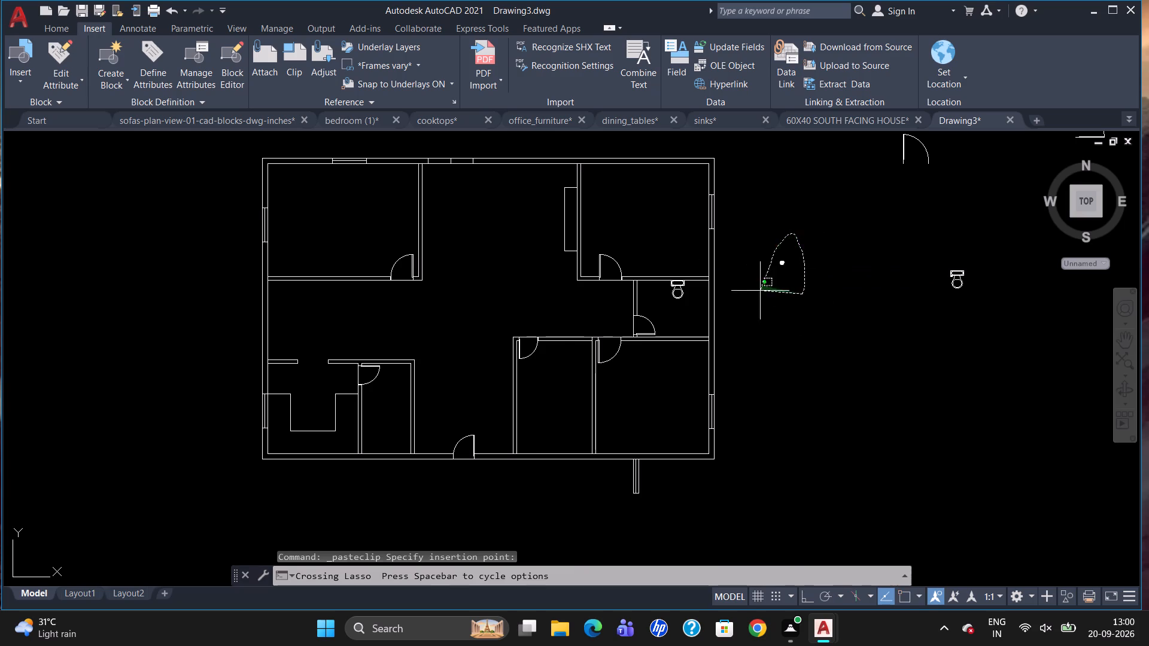
{"action": "left_click_drag", "start_coordinate": [759, 292], "coordinate": [756, 297]}
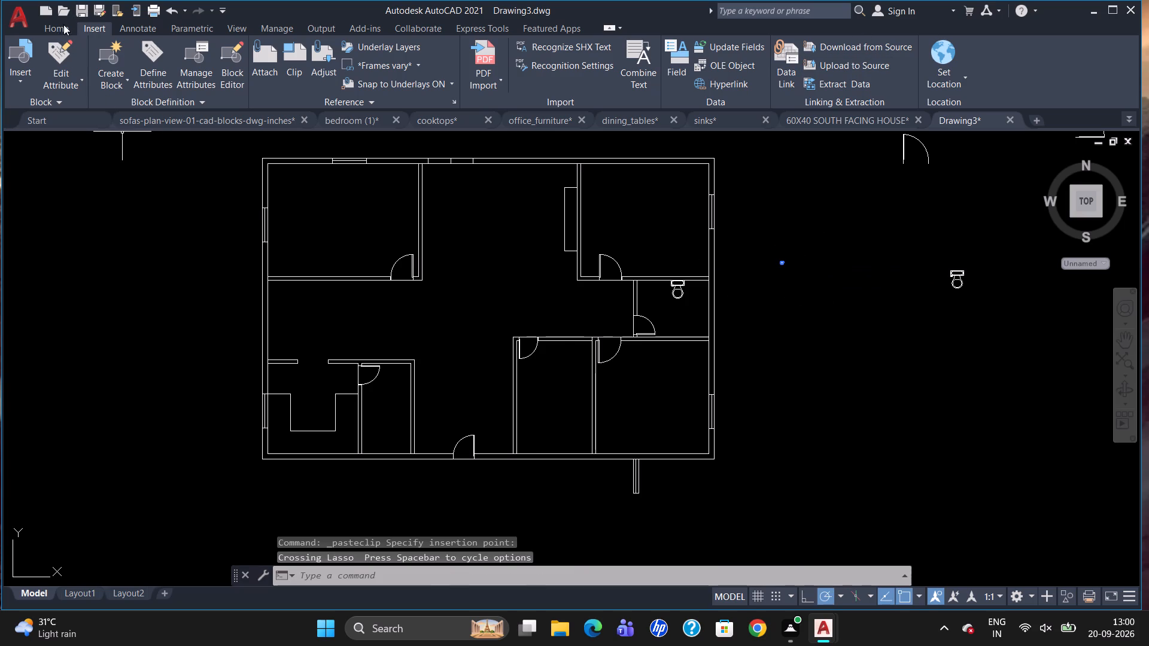
{"action": "left_click", "coordinate": [50, 29]}
{"action": "left_click", "coordinate": [907, 51]}
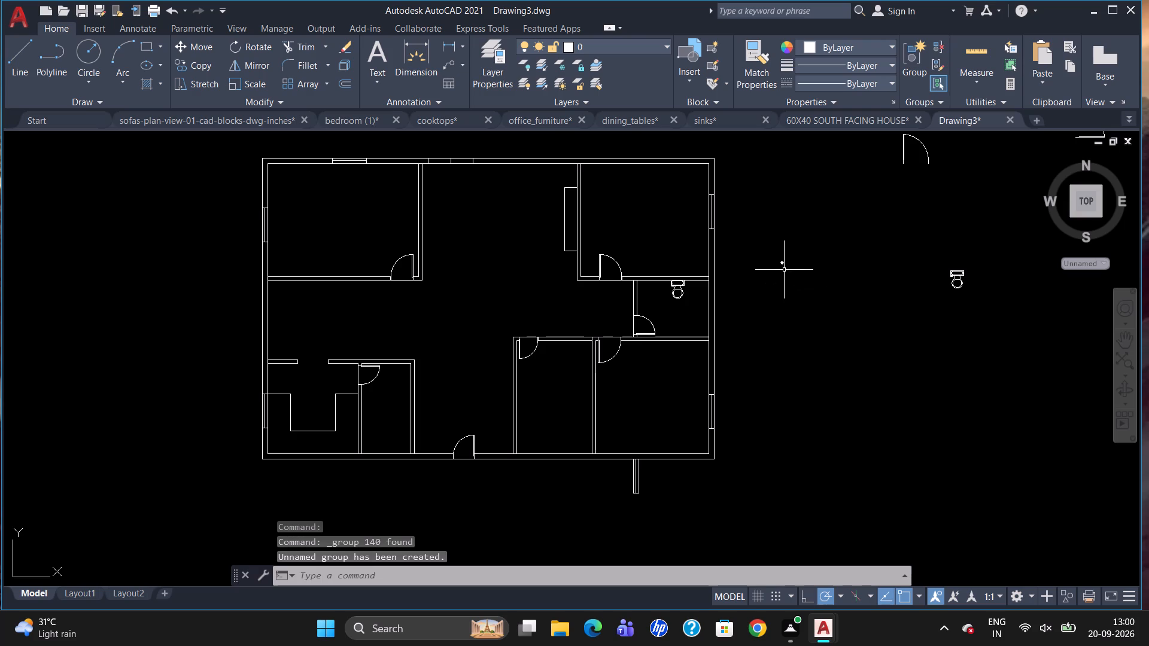
Scale up the tiny bed group from a base point on it, picking a scale distance of about 4'-2".
{"action": "left_click_drag", "start_coordinate": [782, 260], "coordinate": [785, 270]}
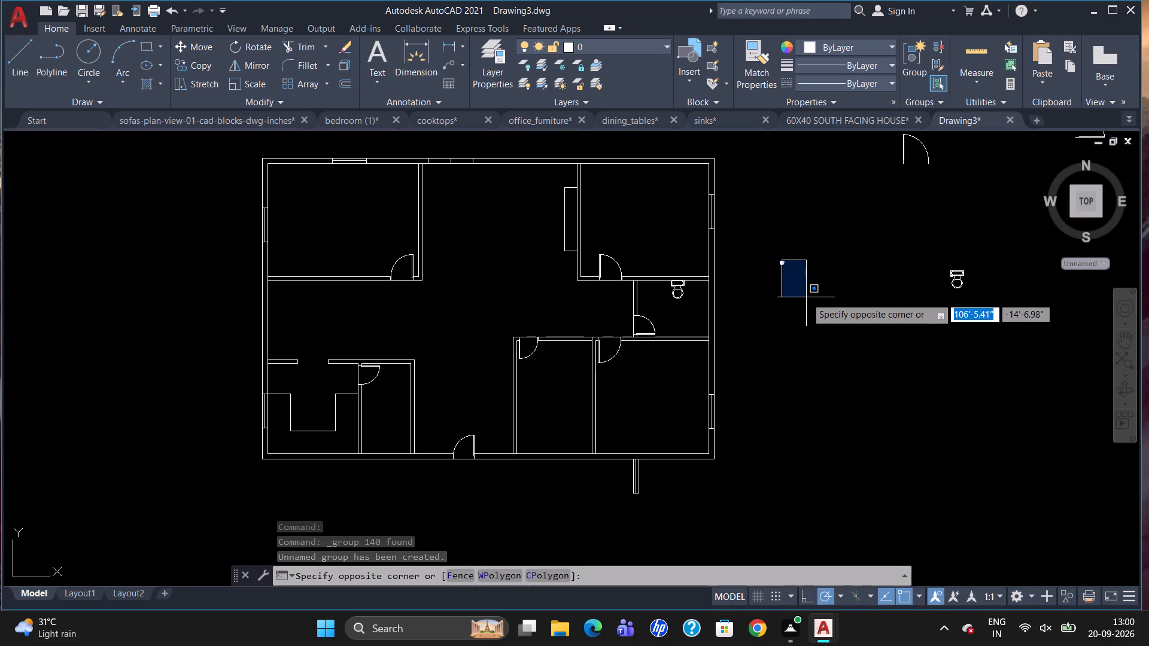
{"action": "left_click", "coordinate": [904, 404]}
{"action": "type", "text": "SC"}
{"action": "key", "text": "Return"}
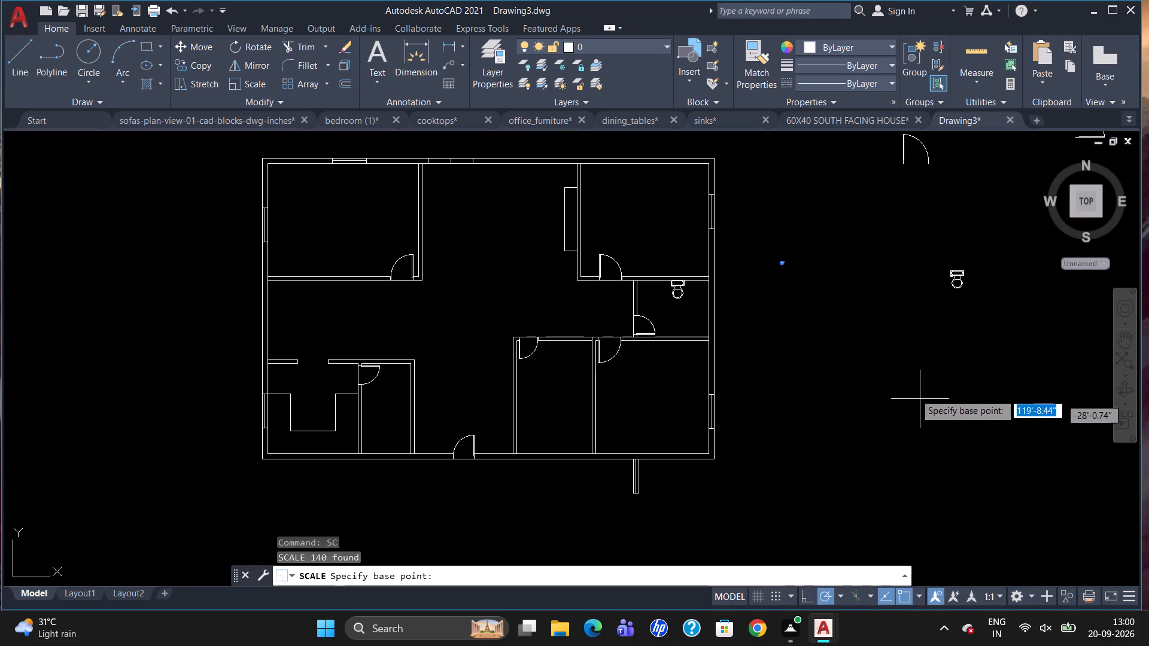
{"action": "left_click_drag", "start_coordinate": [784, 264], "coordinate": [791, 257]}
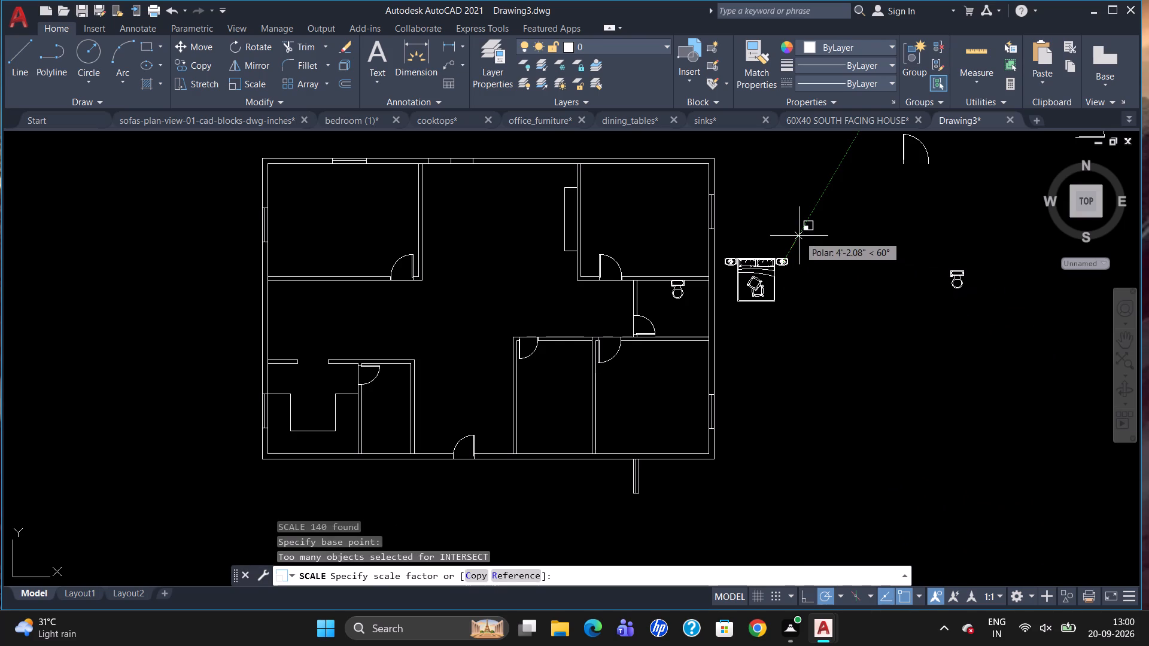
{"action": "left_click", "coordinate": [799, 236]}
Rotate the bed group 180° about its right-hand bedside table so the headboard is on the lower side.
{"action": "left_click", "coordinate": [768, 275]}
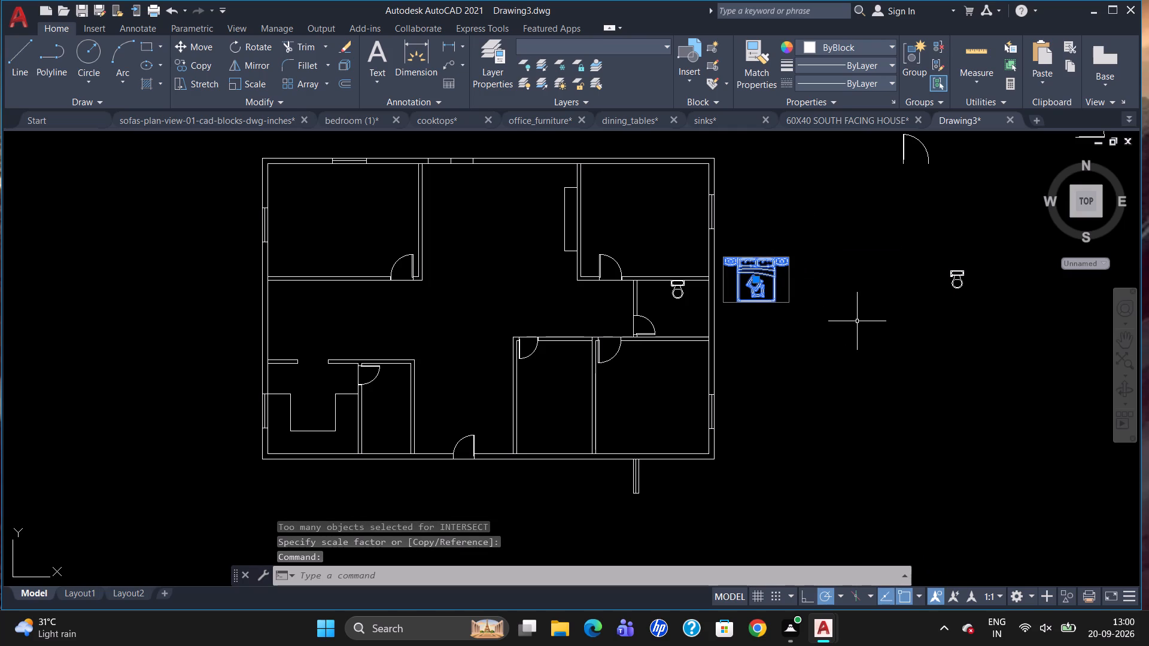
{"action": "type", "text": "RO"}
{"action": "key", "text": "Return"}
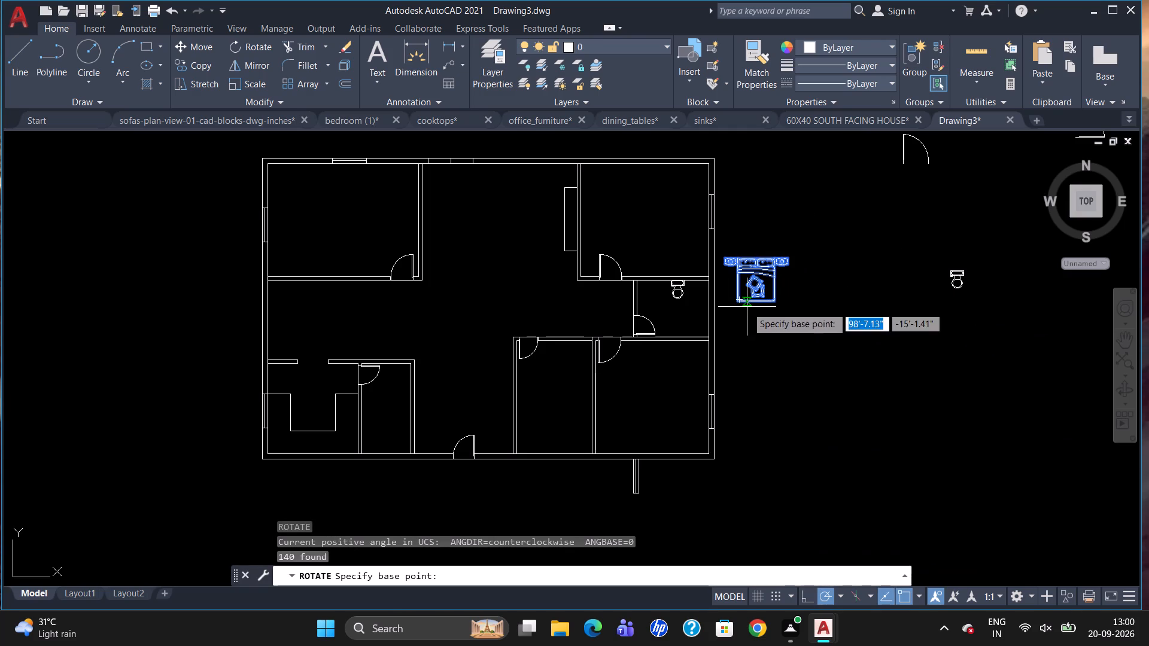
{"action": "left_click_drag", "start_coordinate": [776, 264], "coordinate": [776, 274]}
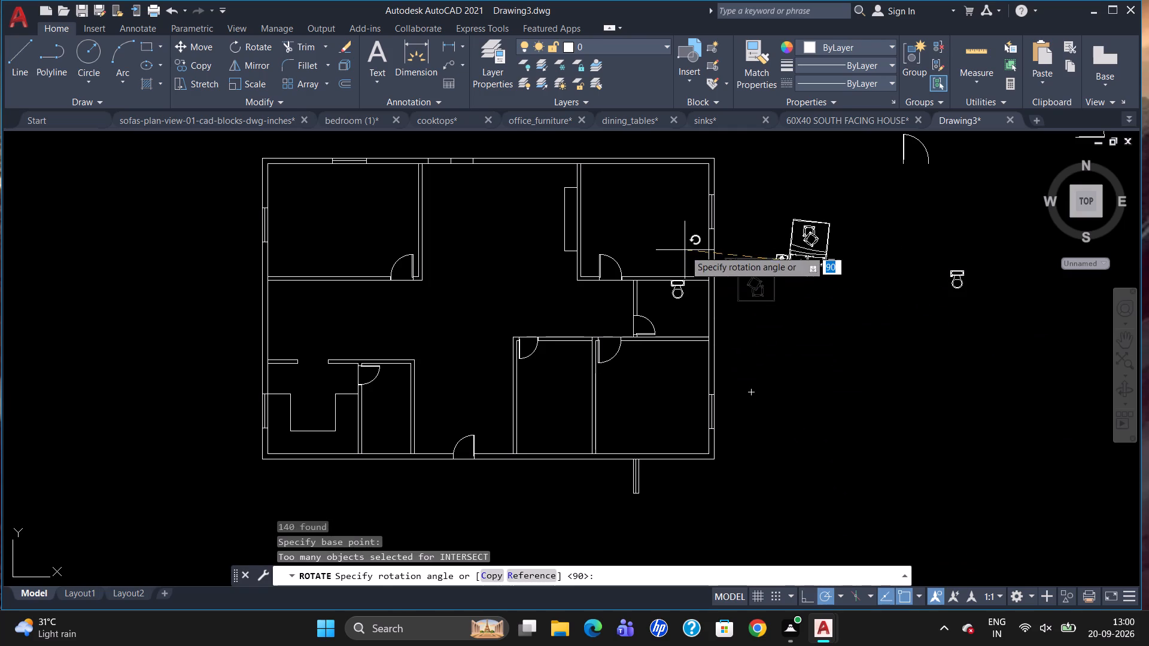
{"action": "left_click", "coordinate": [683, 259]}
Move the bed group into the upper-right bedroom, right of the door, with its headboard close to the bottom wall.
{"action": "left_click", "coordinate": [808, 255]}
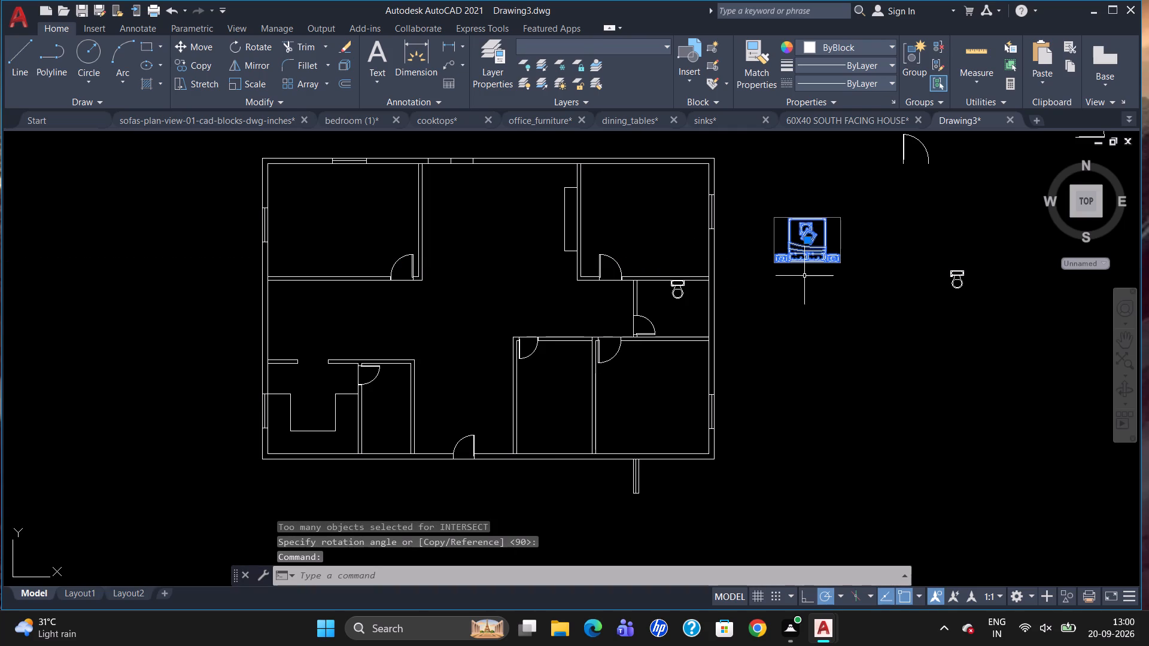
{"action": "key", "text": "m"}
{"action": "key", "text": "Return"}
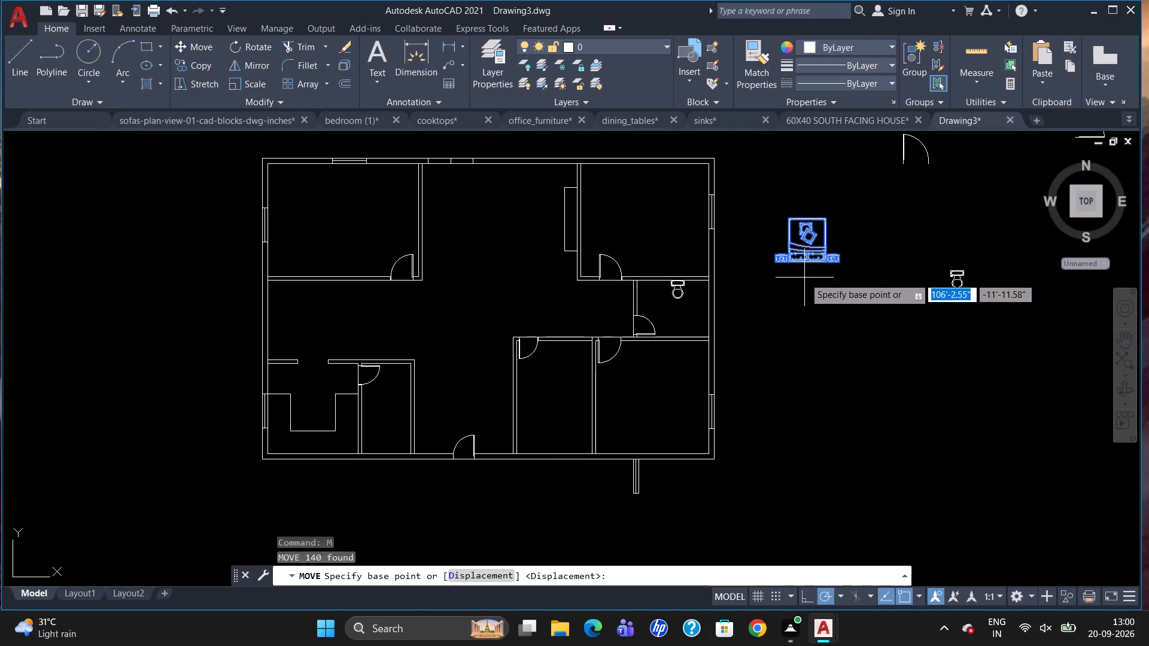
{"action": "left_click_drag", "start_coordinate": [805, 255], "coordinate": [804, 255]}
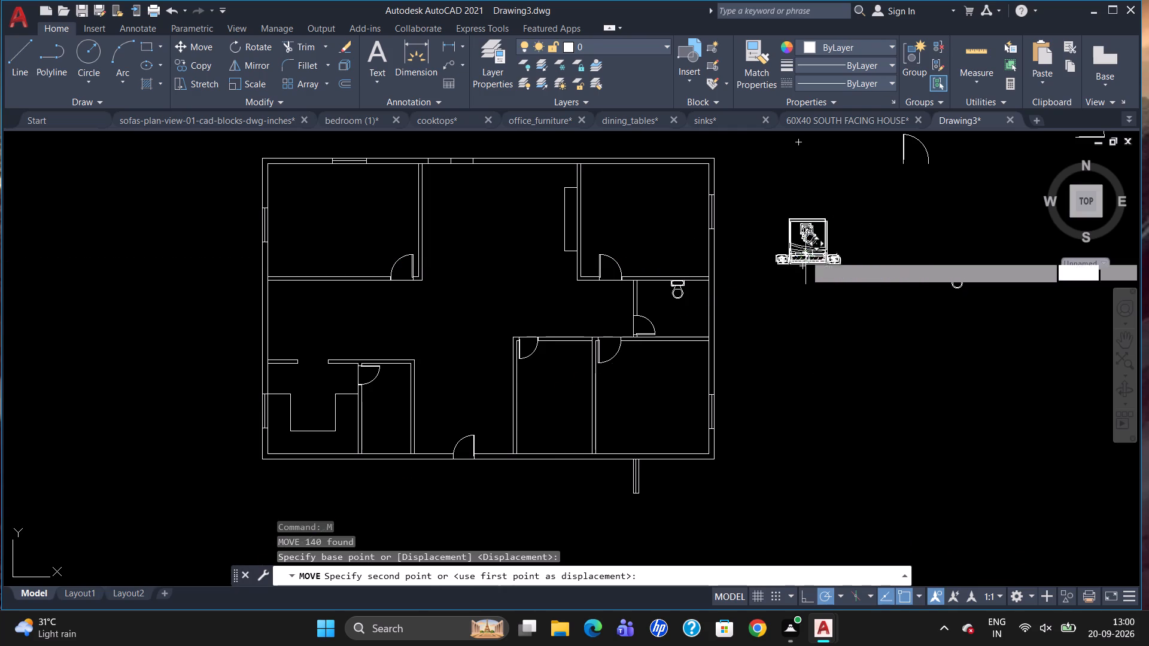
{"action": "left_click_drag", "start_coordinate": [804, 255], "coordinate": [778, 264]}
{"action": "scroll", "coordinate": [653, 253], "scroll_direction": "up", "scroll_amount": 3}
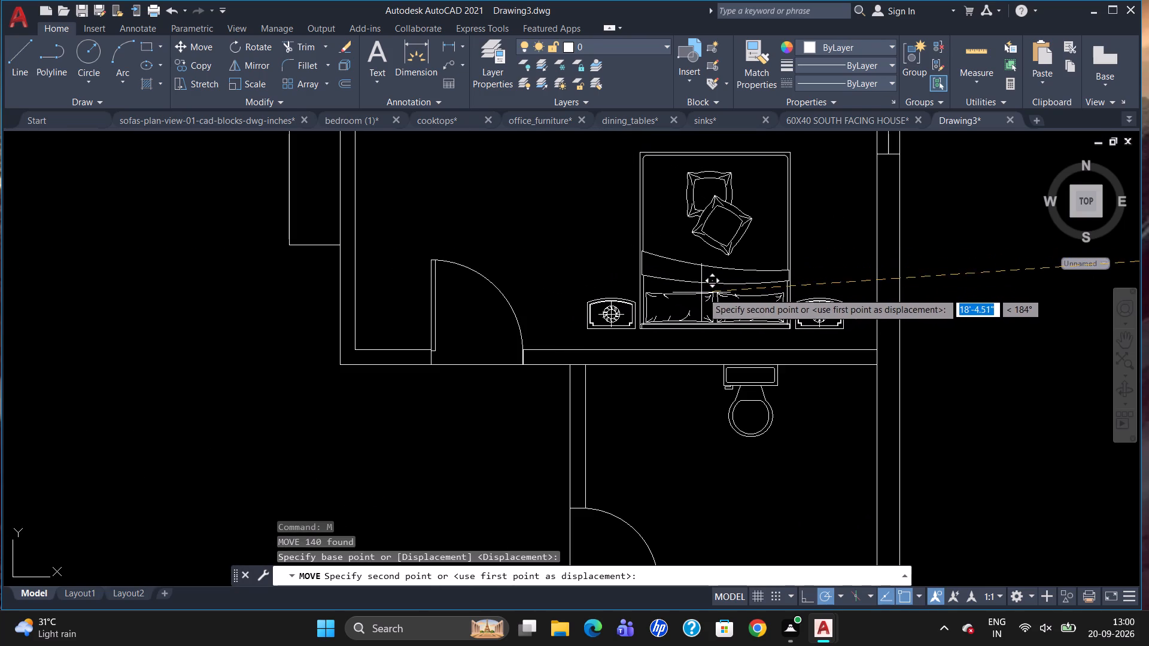
{"action": "left_click", "coordinate": [711, 296]}
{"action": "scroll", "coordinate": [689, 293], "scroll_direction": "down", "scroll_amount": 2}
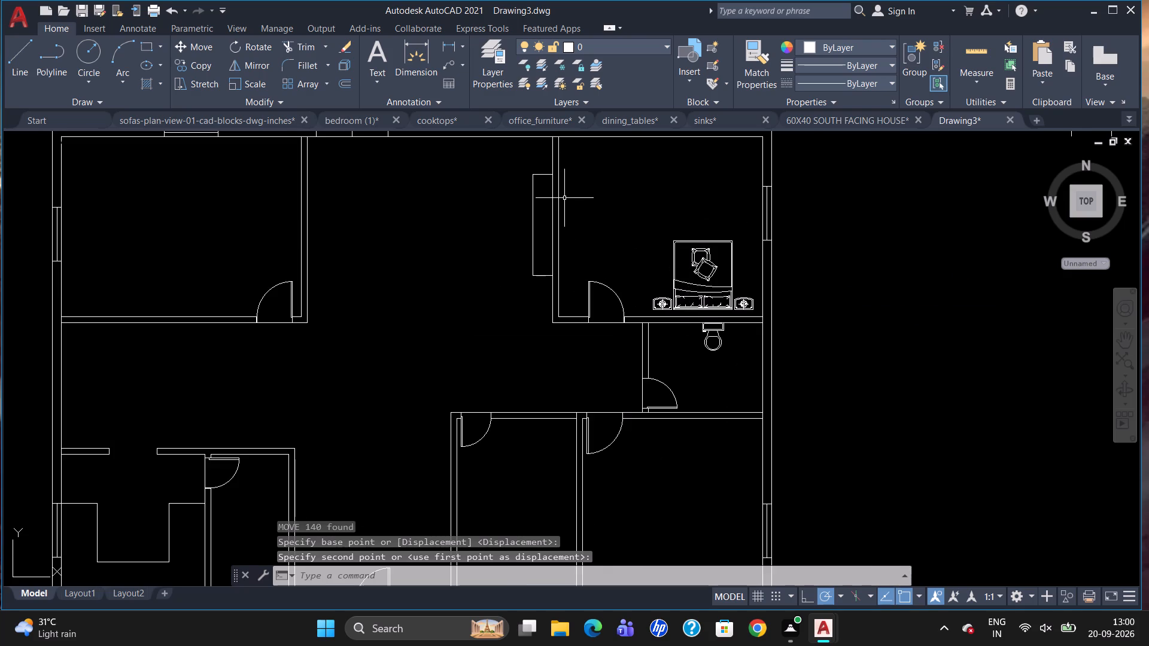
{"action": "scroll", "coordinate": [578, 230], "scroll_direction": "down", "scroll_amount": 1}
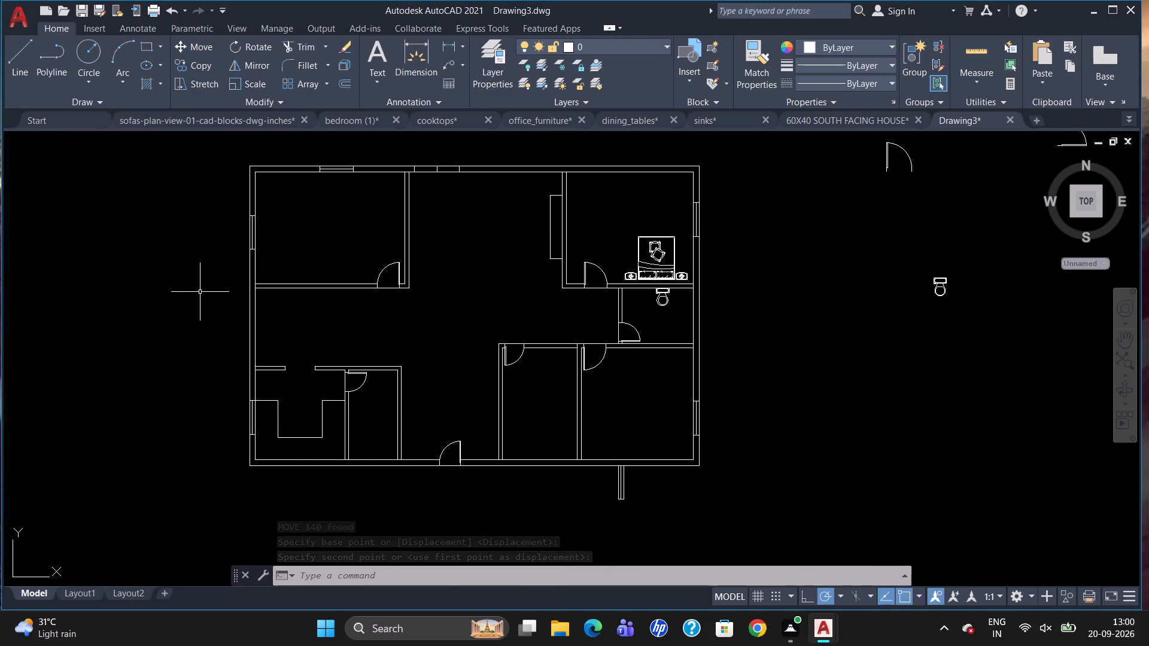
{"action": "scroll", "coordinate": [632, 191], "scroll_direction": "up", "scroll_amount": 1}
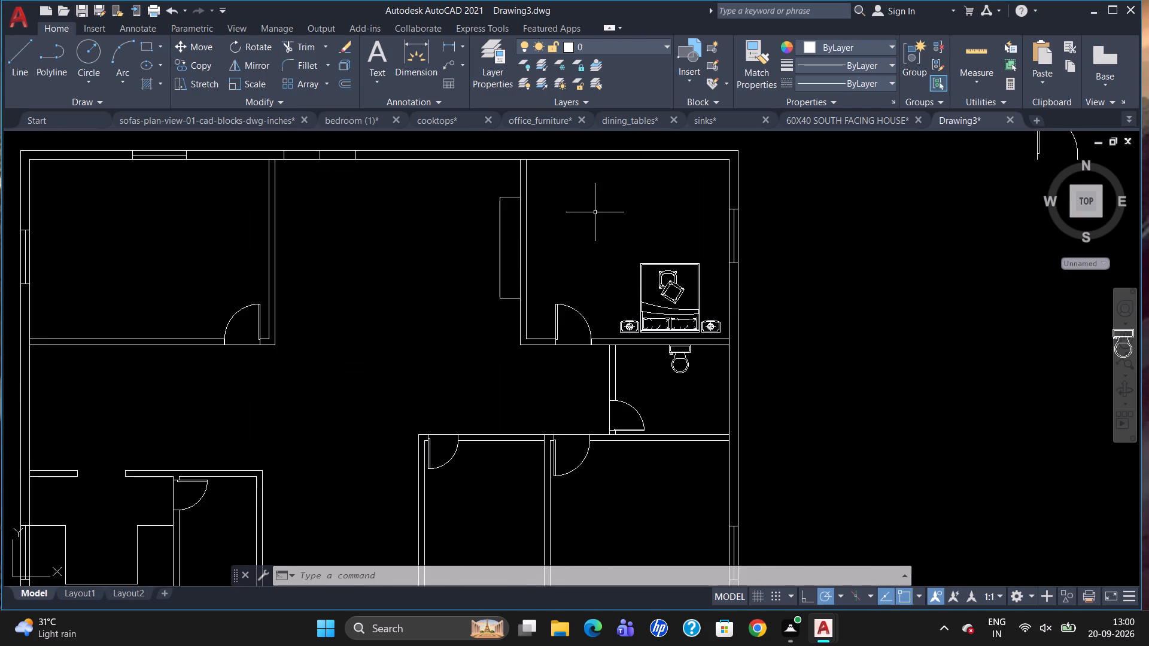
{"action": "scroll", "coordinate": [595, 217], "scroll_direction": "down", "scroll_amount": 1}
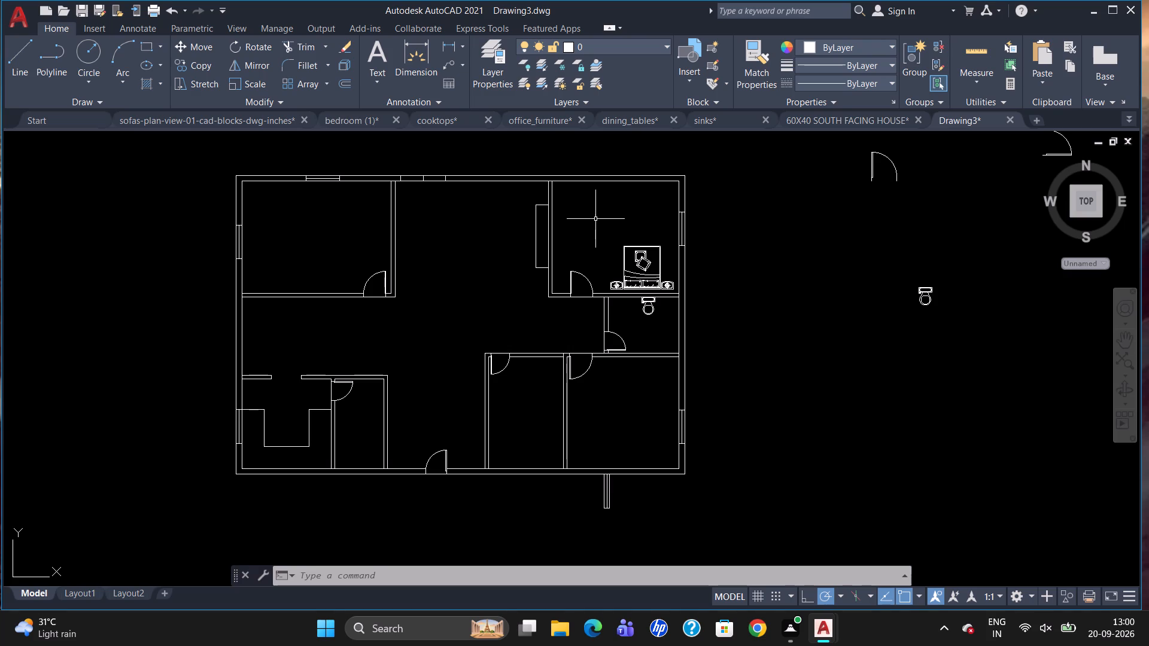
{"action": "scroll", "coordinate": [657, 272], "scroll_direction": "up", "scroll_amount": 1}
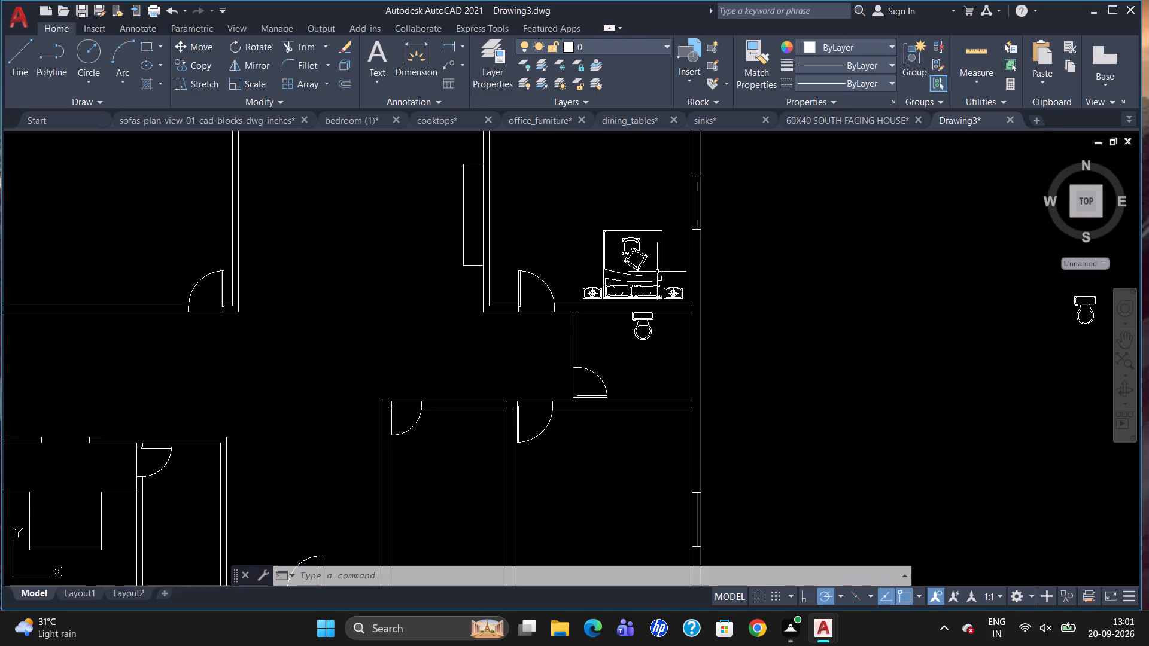
Start a line on the upper-right bedroom's top inner wall face, tracked 7'6" to the right from the room's upper-left inner corner.
{"action": "scroll", "coordinate": [649, 237], "scroll_direction": "down", "scroll_amount": 1}
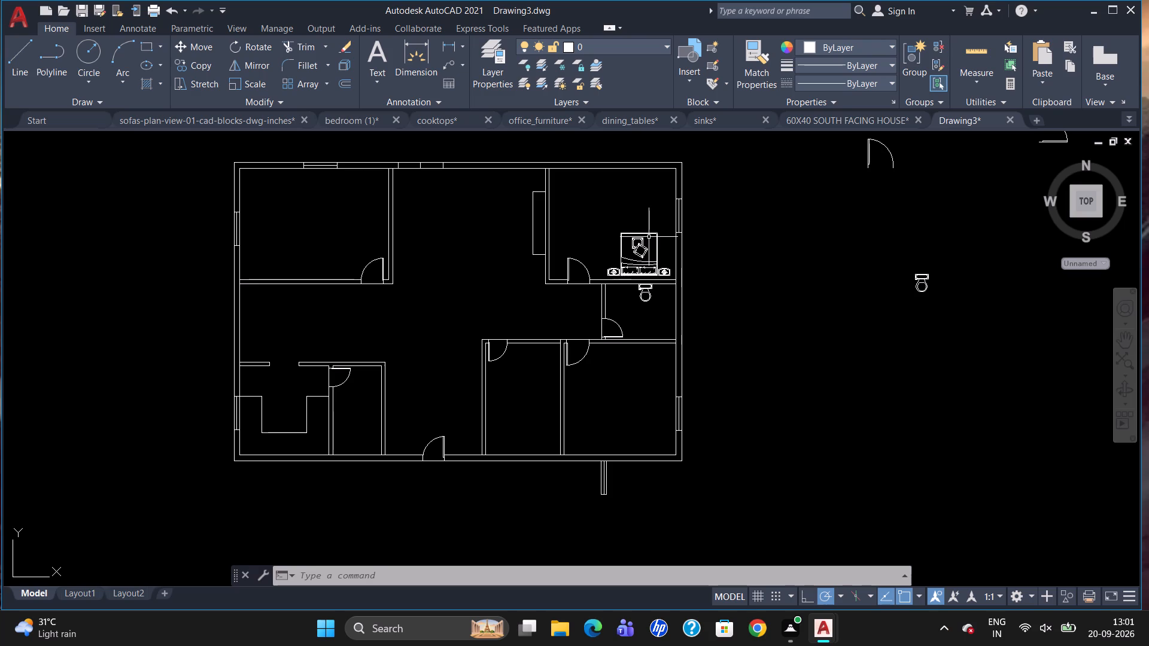
{"action": "key", "text": "l"}
{"action": "key", "text": "Return"}
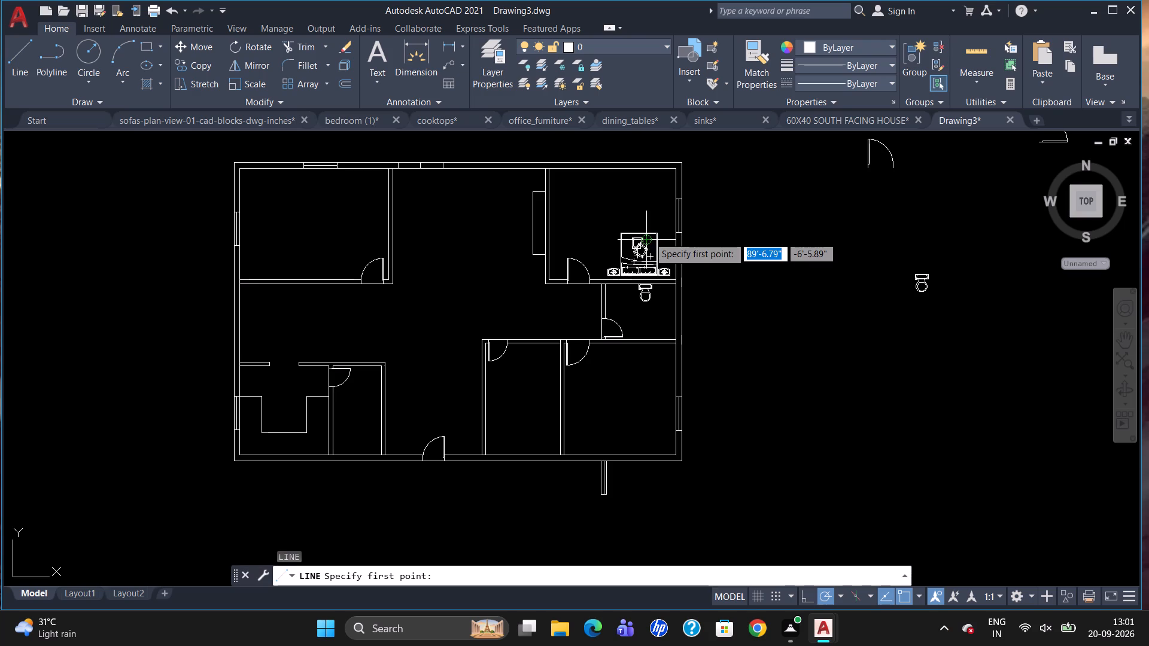
{"action": "type", "text": "TK"}
{"action": "key", "text": "Return"}
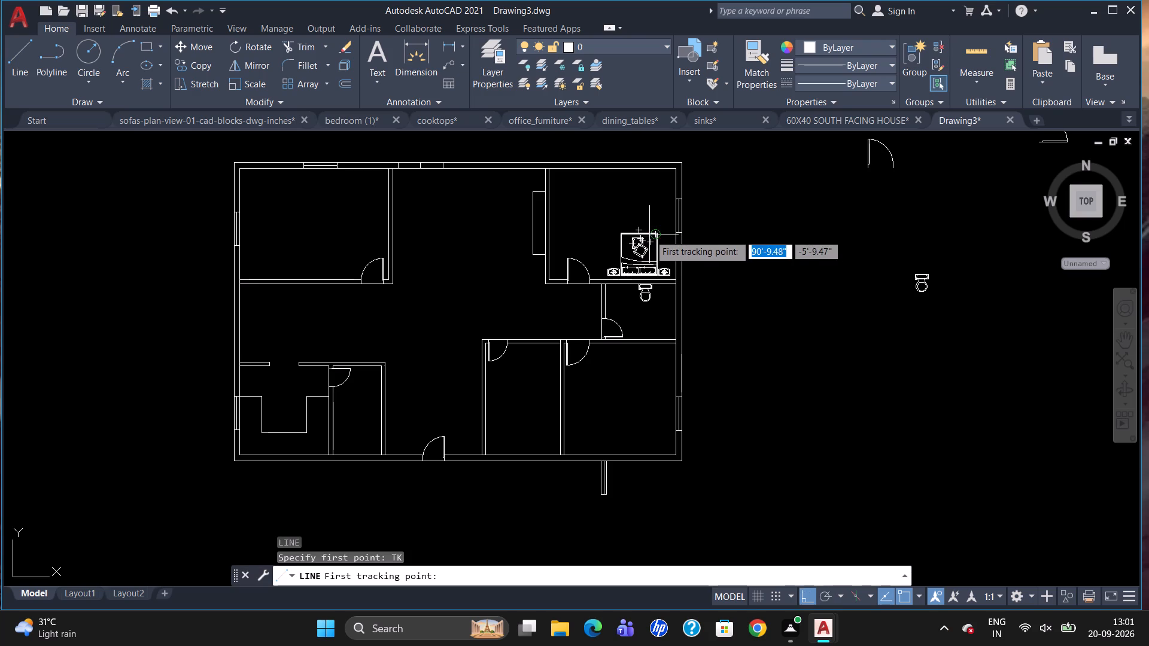
{"action": "left_click_drag", "start_coordinate": [549, 169], "coordinate": [550, 169]}
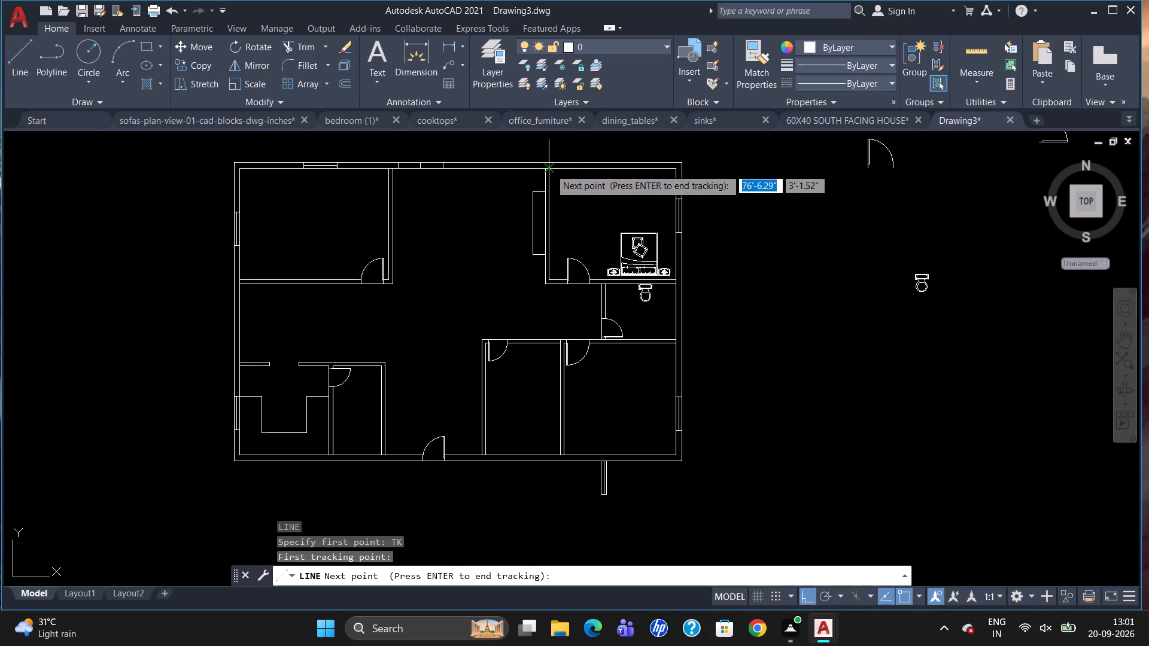
{"action": "left_click_drag", "start_coordinate": [550, 169], "coordinate": [555, 172]}
{"action": "type", "text": "7'6"}
{"action": "key", "text": "shift+quotedbl"}
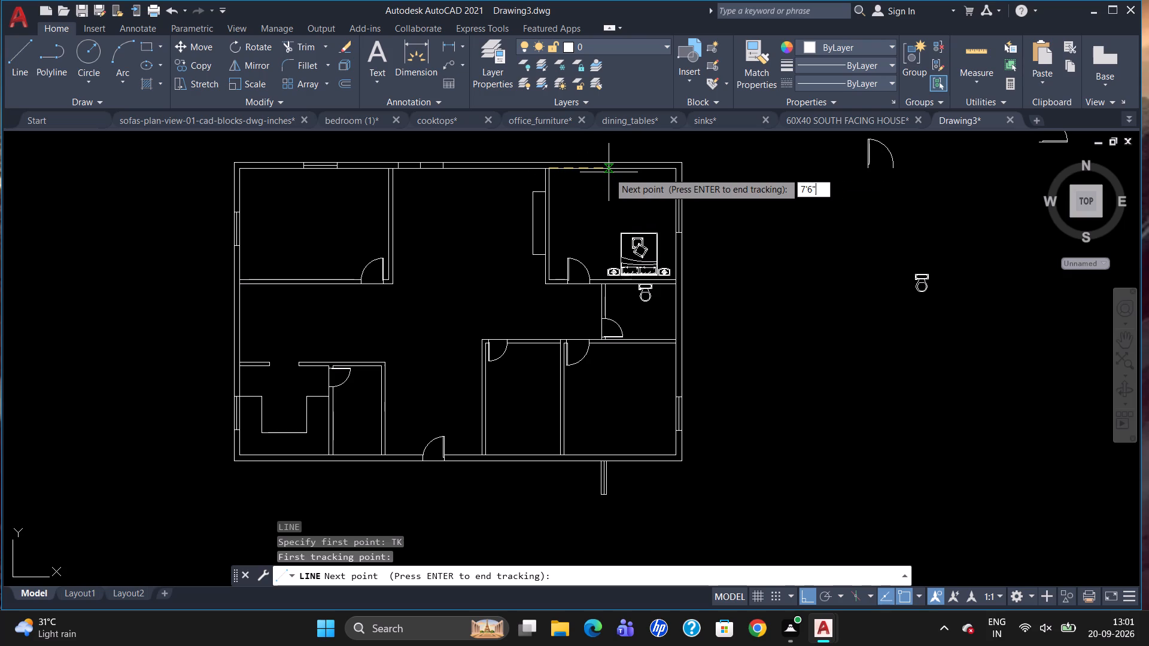
{"action": "key", "text": "Return"}
{"action": "key", "text": "Return"}
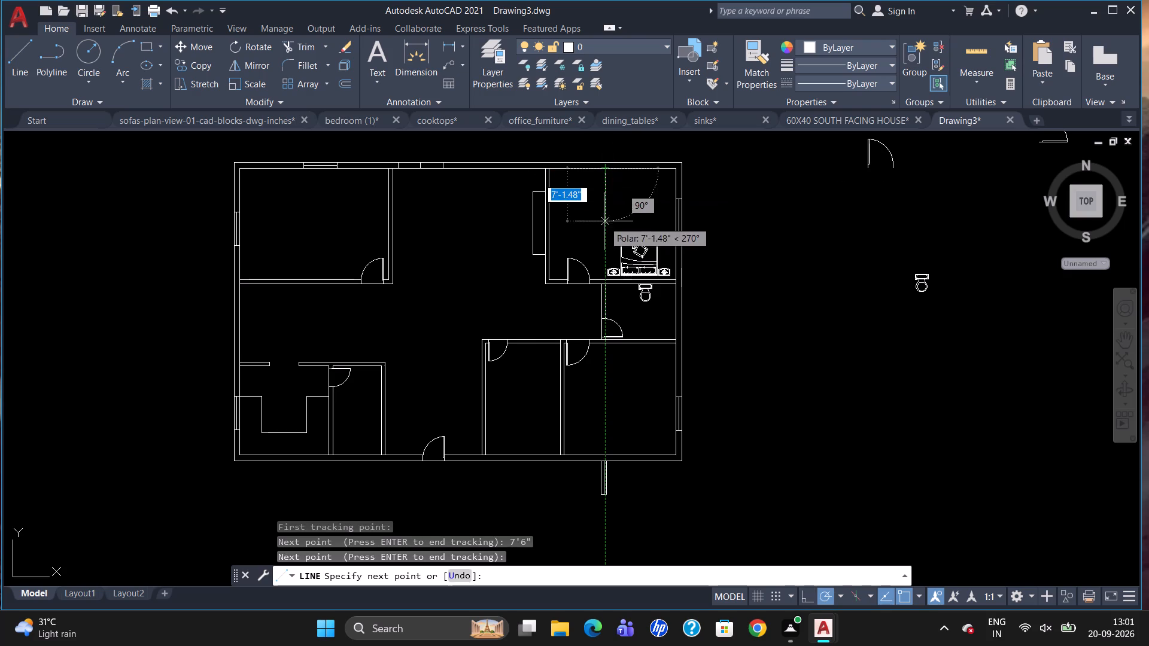
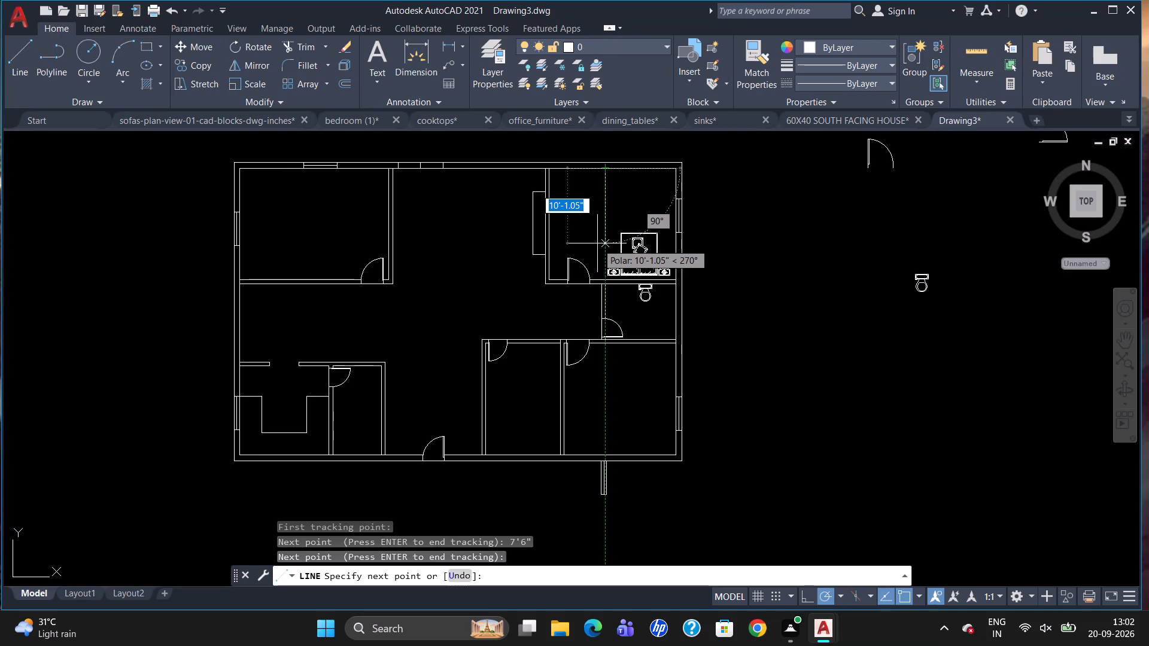
Cancel the started line and move the upper-right bedroom's right-wall window down along the wall so it sits beside the bed.
{"action": "key", "text": "Escape"}
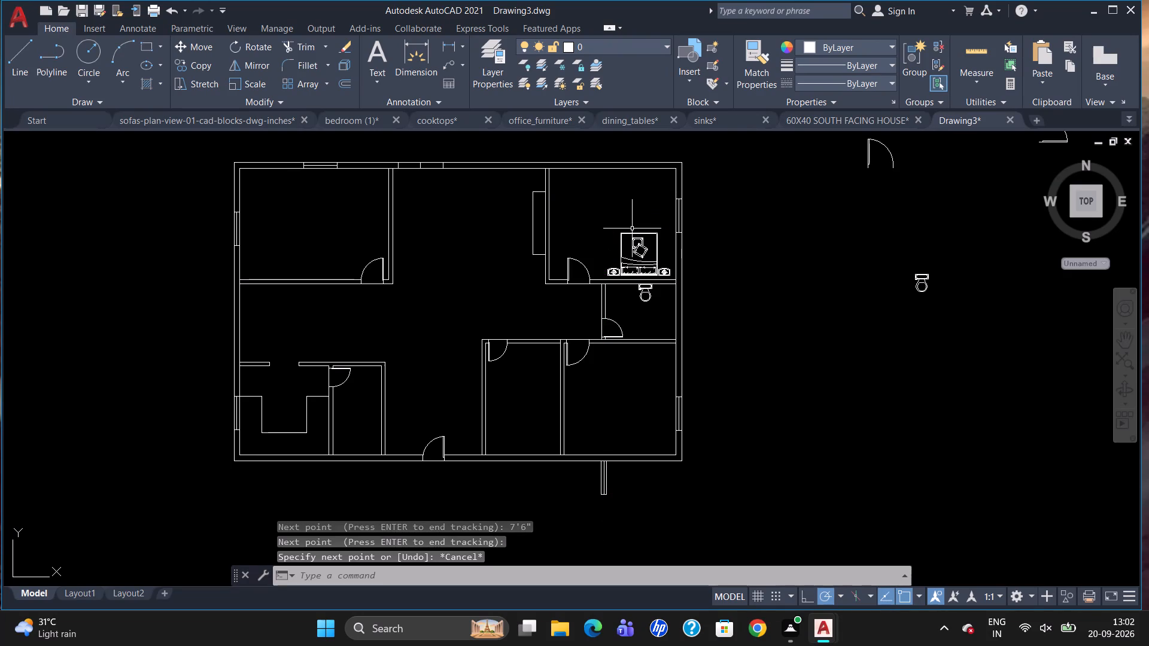
{"action": "left_click", "coordinate": [678, 209]}
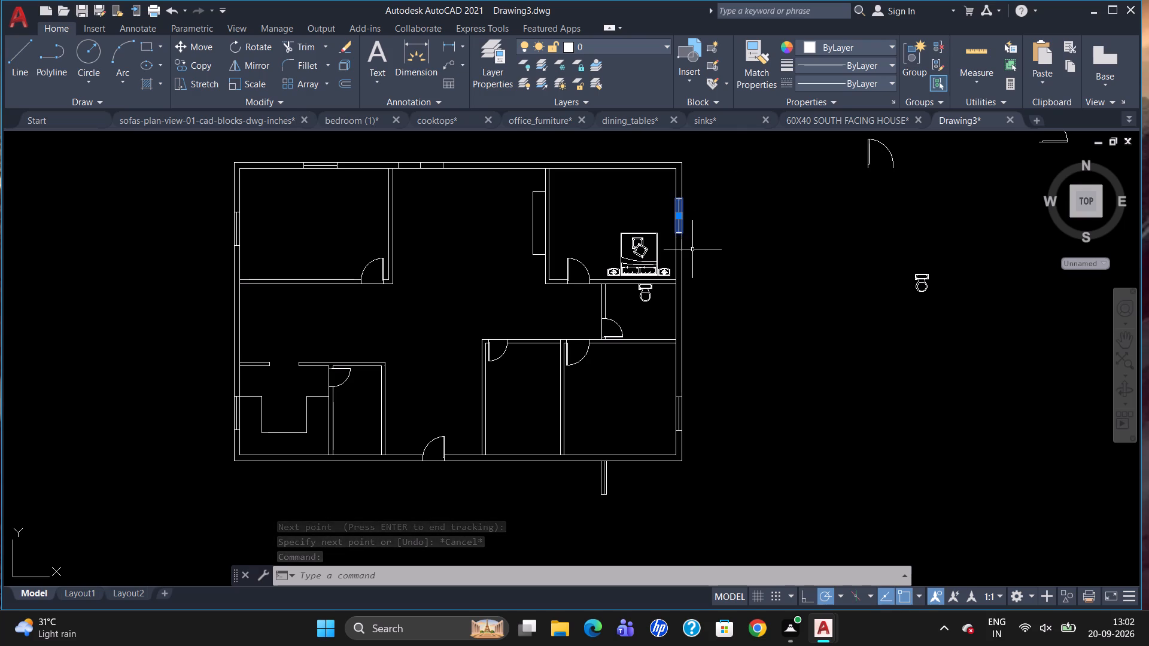
{"action": "scroll", "coordinate": [692, 264], "scroll_direction": "up", "scroll_amount": 1}
{"action": "scroll", "coordinate": [692, 267], "scroll_direction": "down", "scroll_amount": 1}
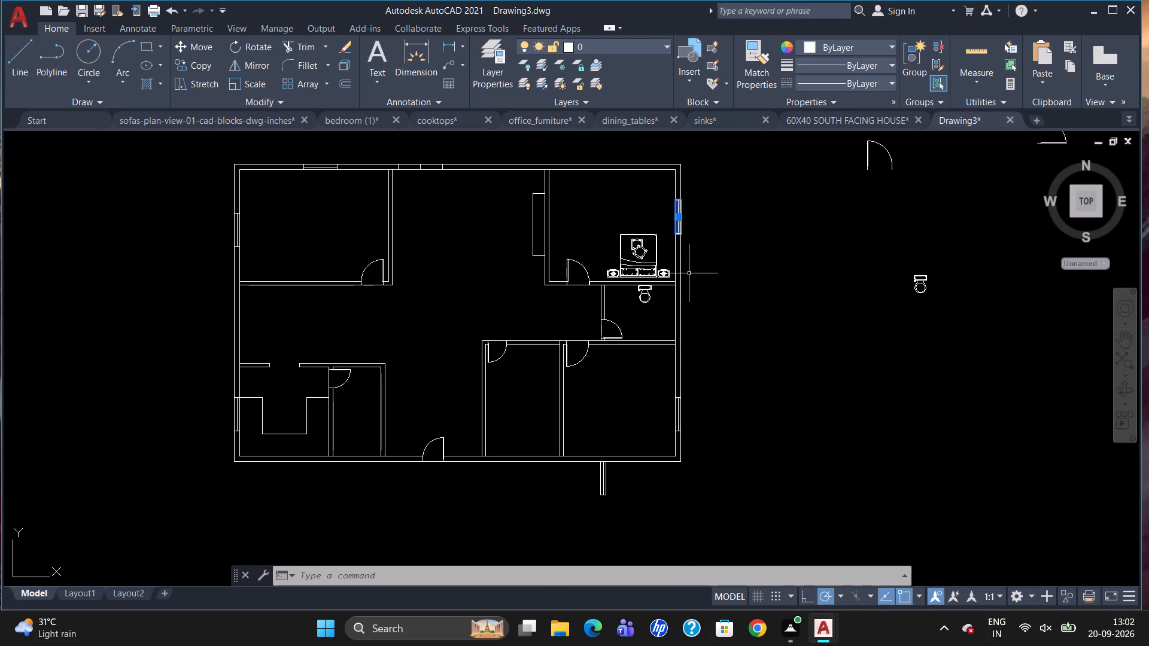
{"action": "key", "text": "m"}
{"action": "key", "text": "Return"}
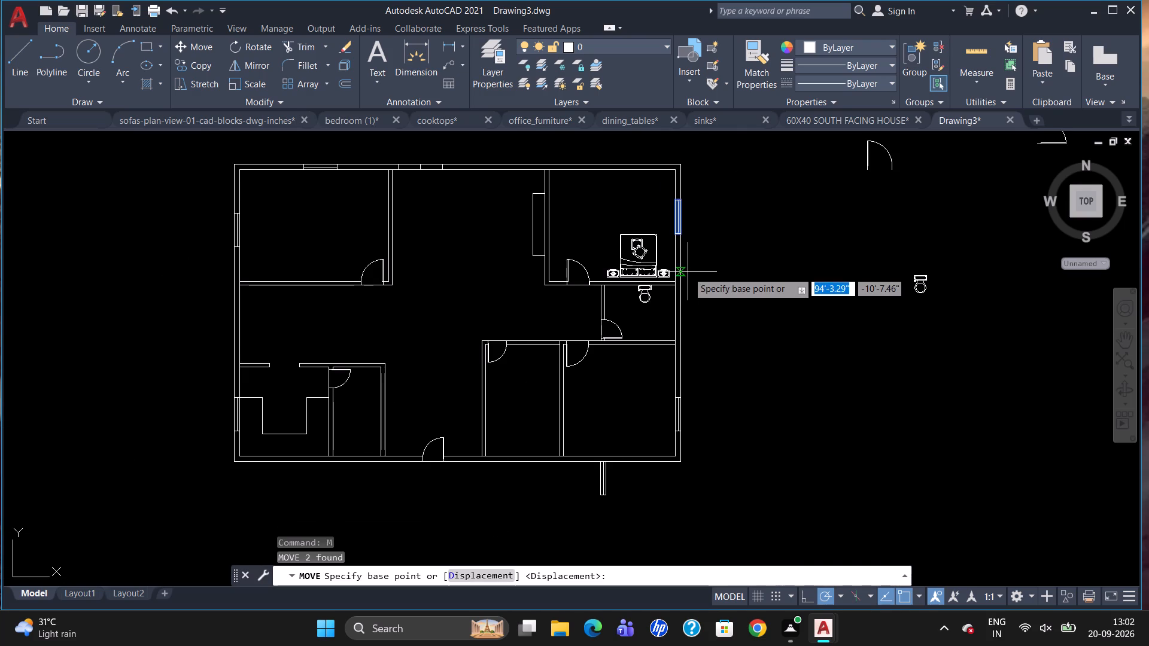
{"action": "left_click_drag", "start_coordinate": [680, 231], "coordinate": [680, 246]}
{"action": "scroll", "coordinate": [678, 268], "scroll_direction": "up", "scroll_amount": 3}
{"action": "left_click", "coordinate": [684, 281]}
{"action": "scroll", "coordinate": [677, 304], "scroll_direction": "down", "scroll_amount": 2}
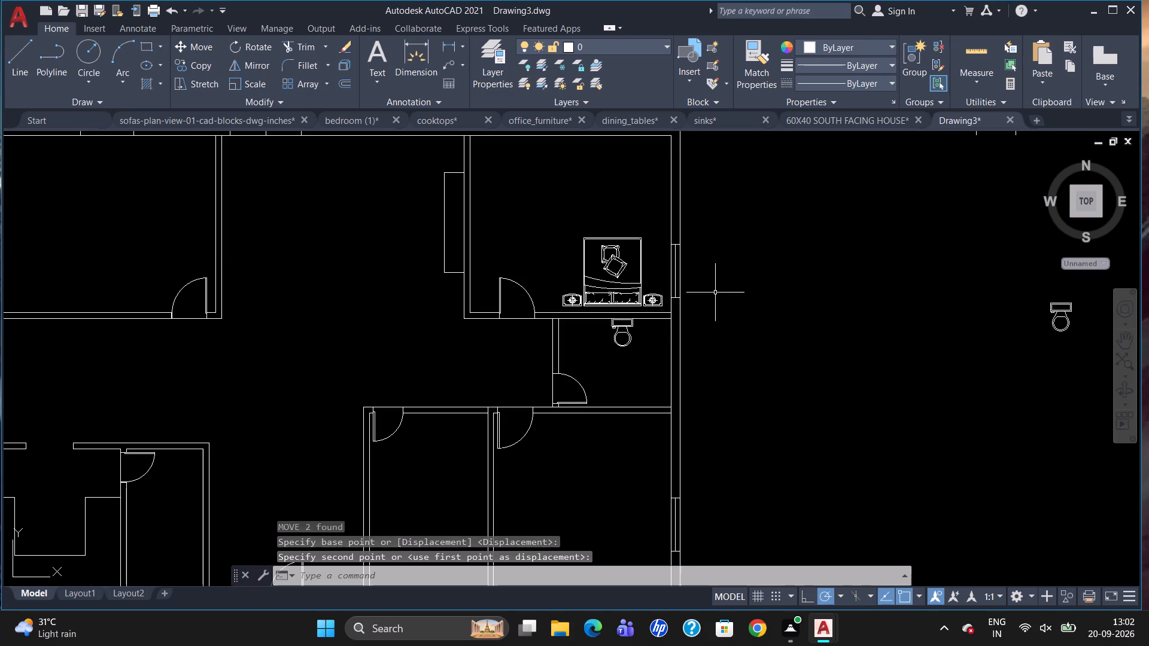
{"action": "scroll", "coordinate": [729, 247], "scroll_direction": "up", "scroll_amount": 1}
{"action": "scroll", "coordinate": [727, 267], "scroll_direction": "down", "scroll_amount": 1}
{"action": "scroll", "coordinate": [637, 260], "scroll_direction": "down", "scroll_amount": 1}
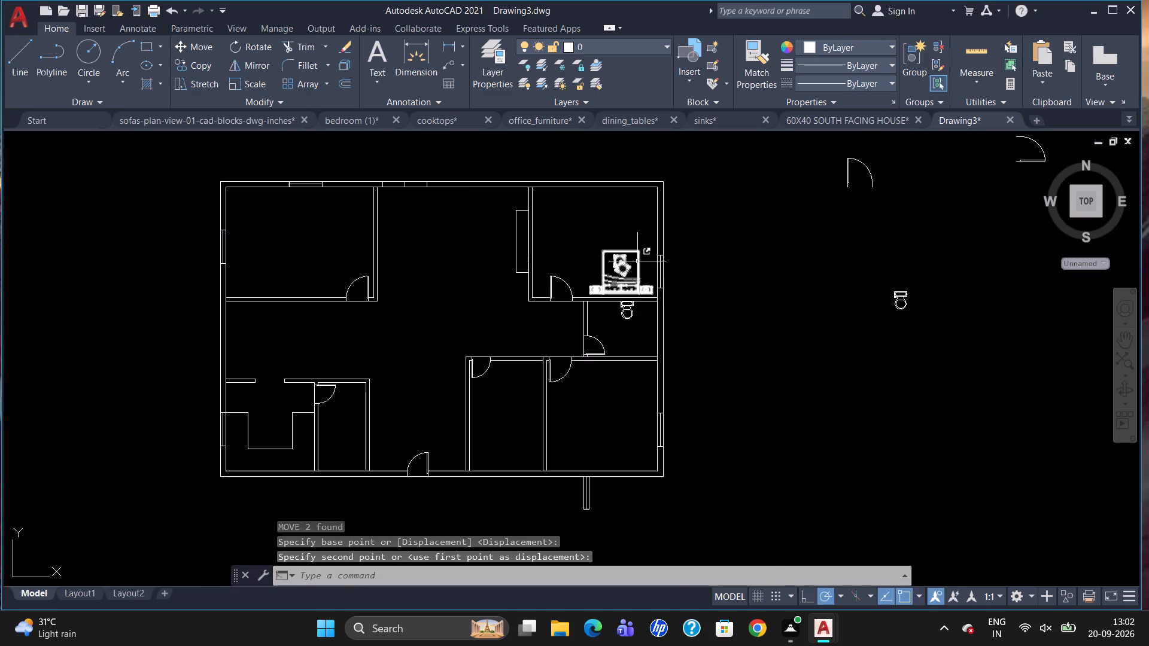
Draw a 7'6" line leftward from 7'6" below the upper-right bedroom's upper-right inner corner, continuing up to the top inner wall face.
{"action": "scroll", "coordinate": [466, 177], "scroll_direction": "up", "scroll_amount": 1}
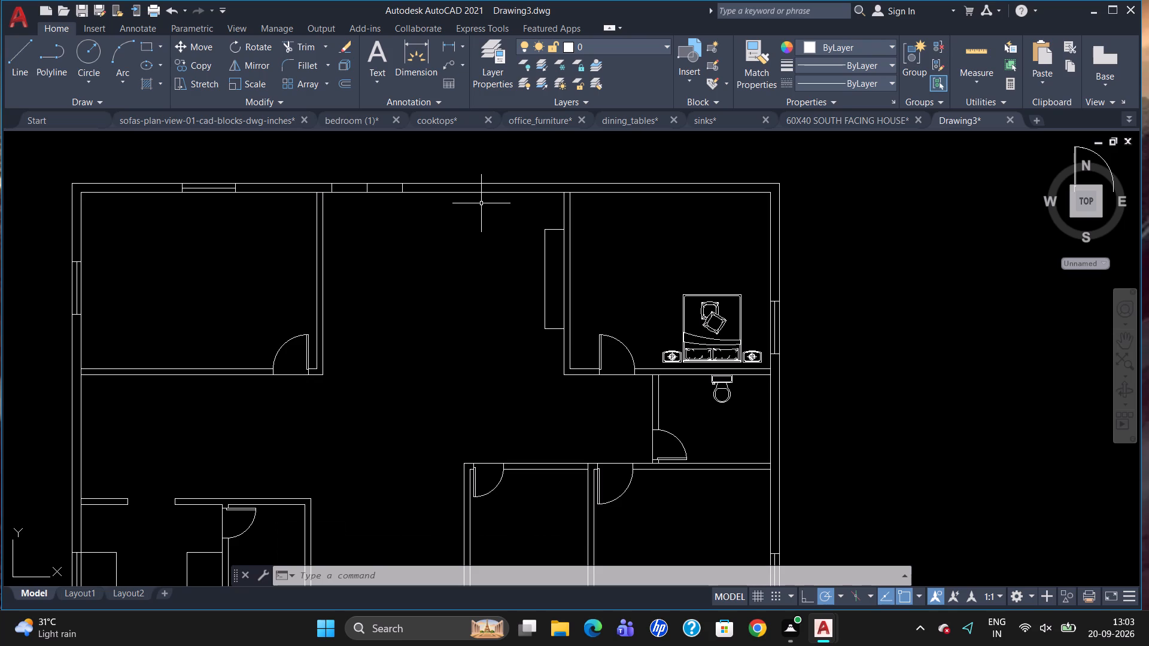
{"action": "key", "text": "l"}
{"action": "key", "text": "Return"}
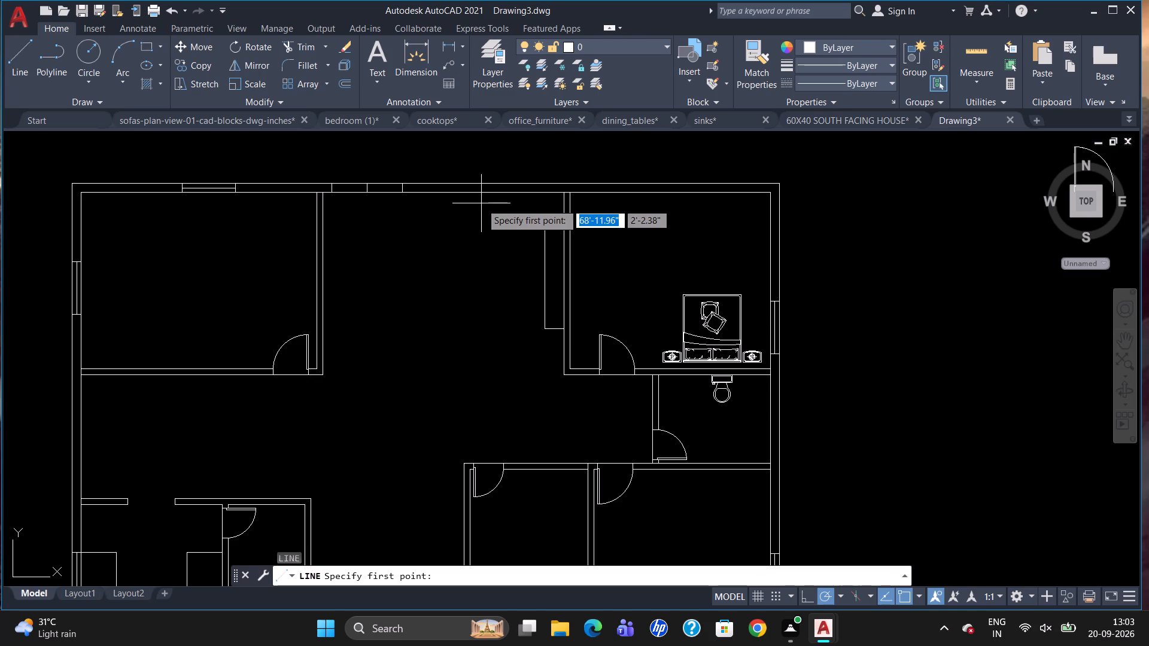
{"action": "type", "text": "TK"}
{"action": "key", "text": "Return"}
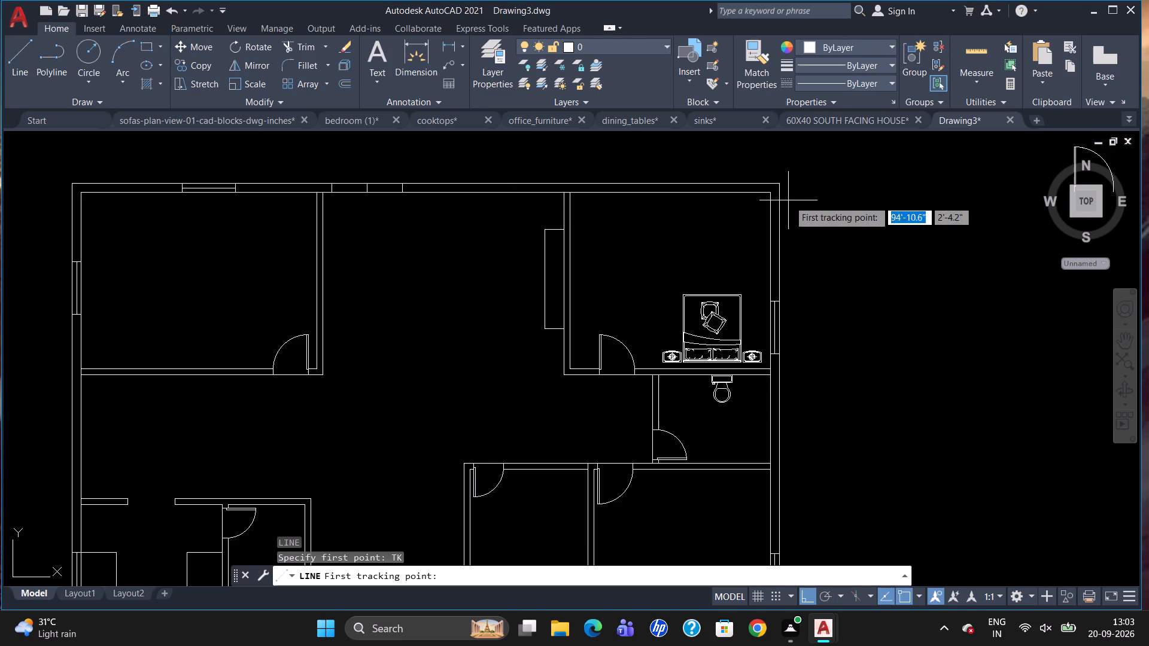
{"action": "left_click_drag", "start_coordinate": [769, 192], "coordinate": [768, 205]}
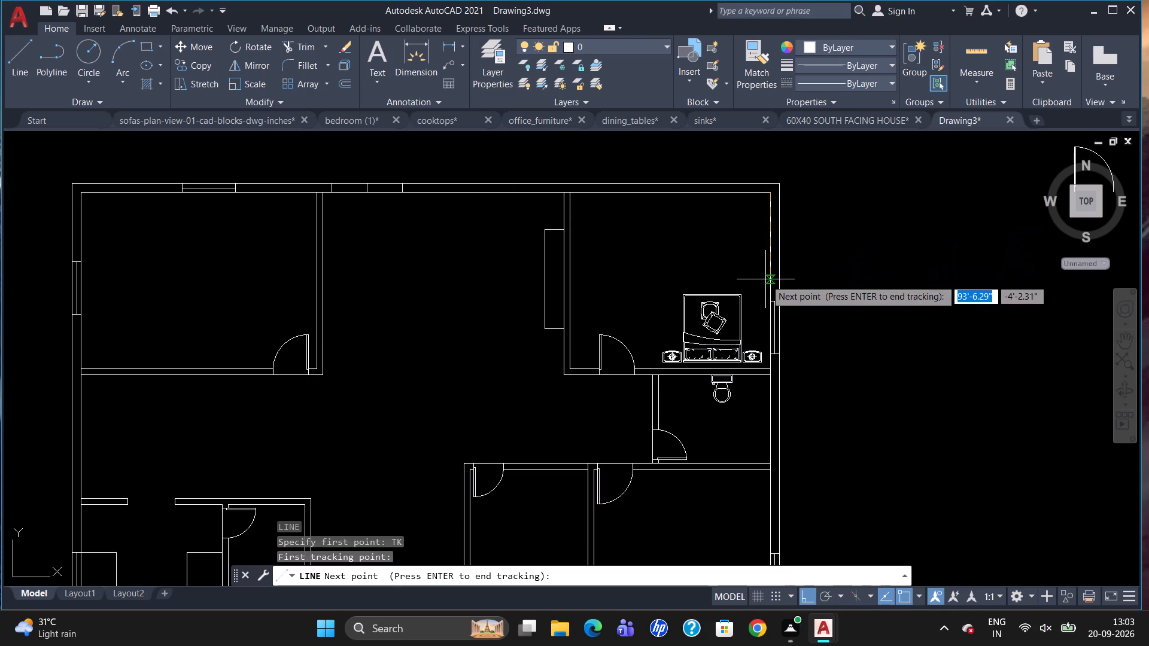
{"action": "type", "text": "7'6\""}
{"action": "key", "text": "Return"}
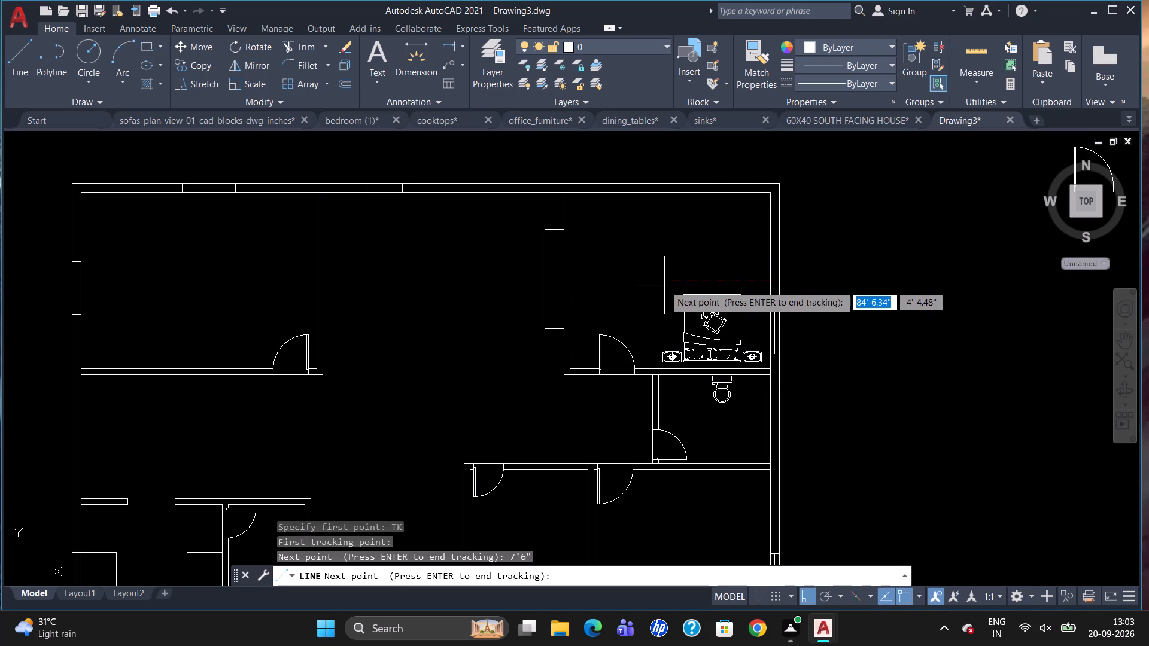
{"action": "key", "text": "Return"}
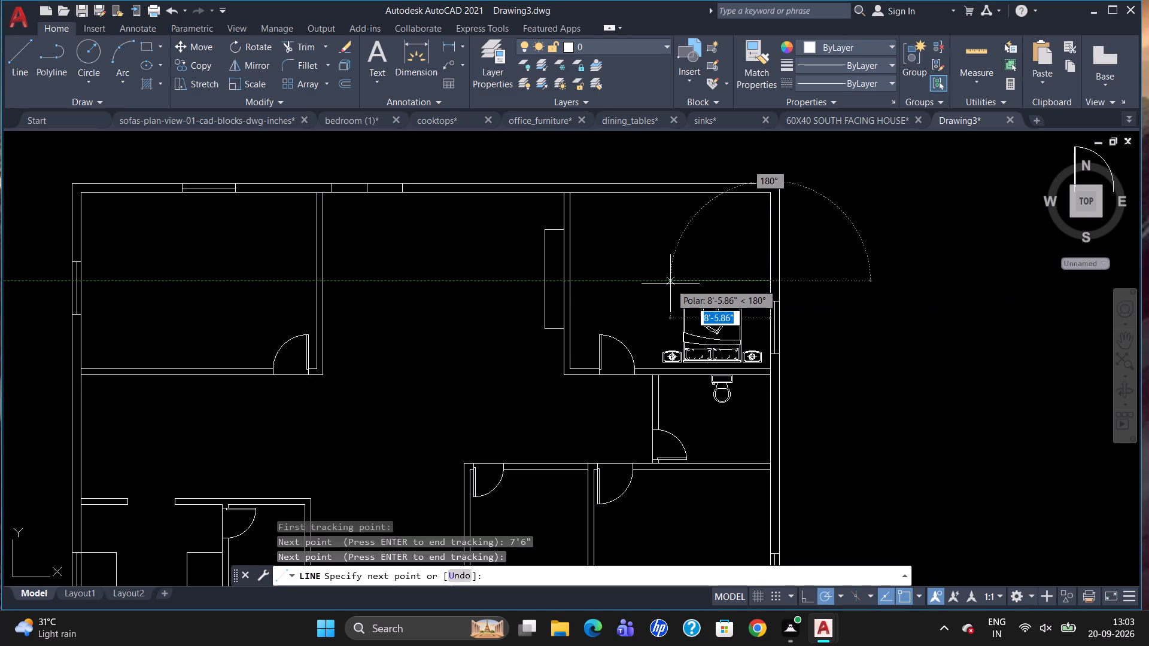
{"action": "type", "text": "7'6\""}
{"action": "key", "text": "Return"}
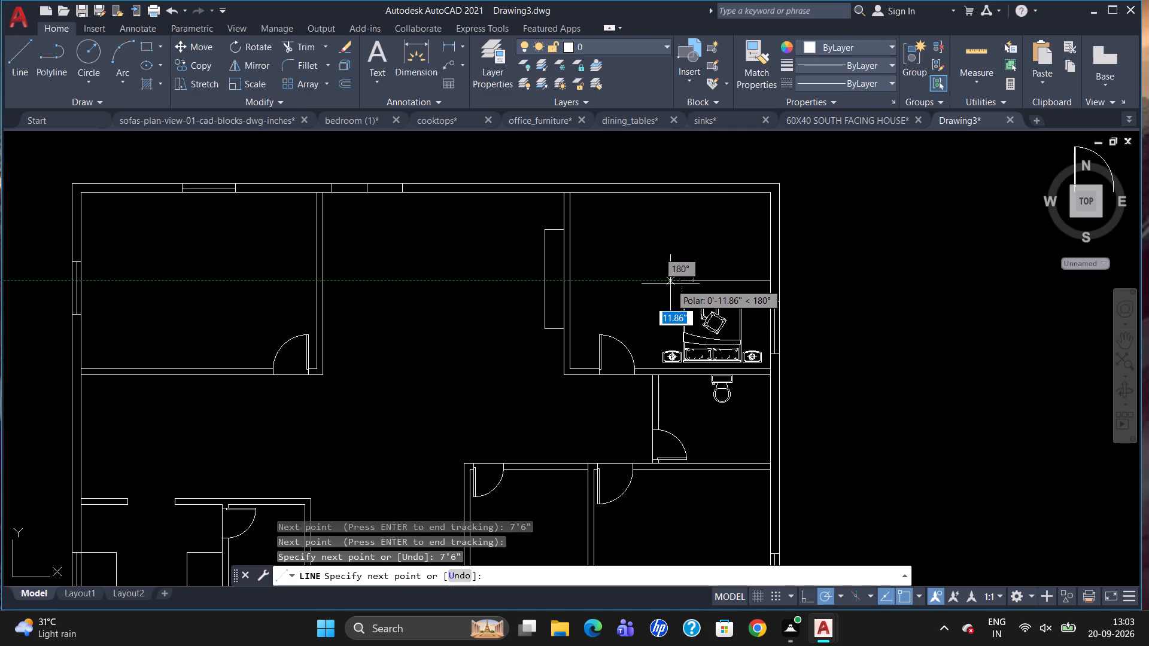
{"action": "left_click", "coordinate": [680, 193]}
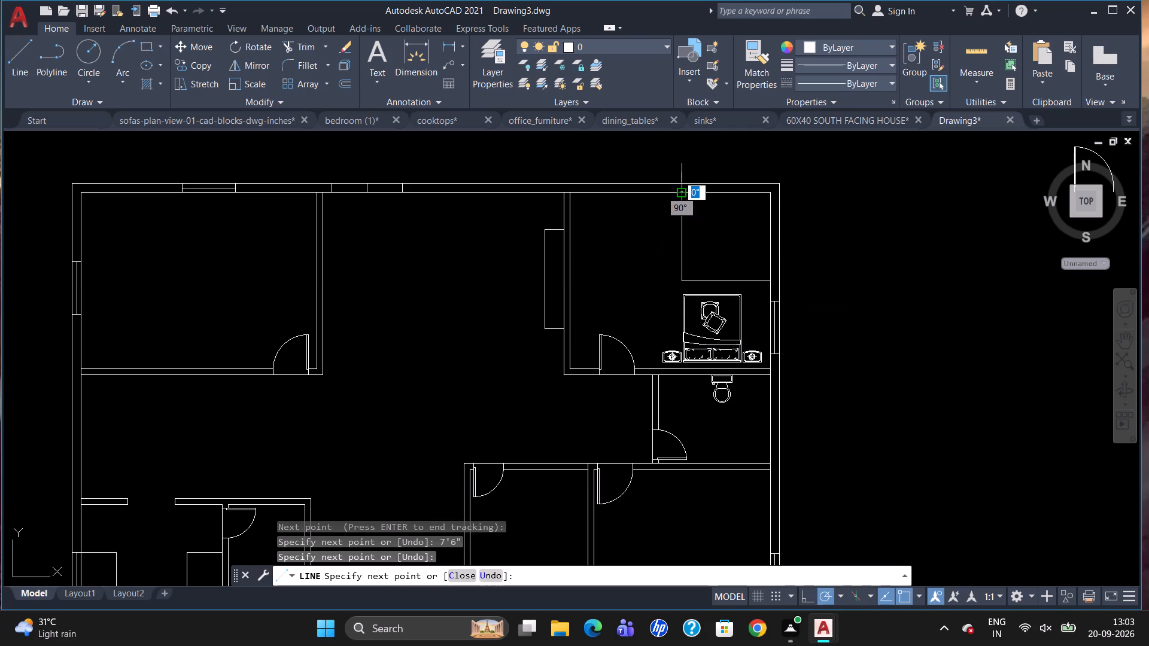
{"action": "key", "text": "Escape"}
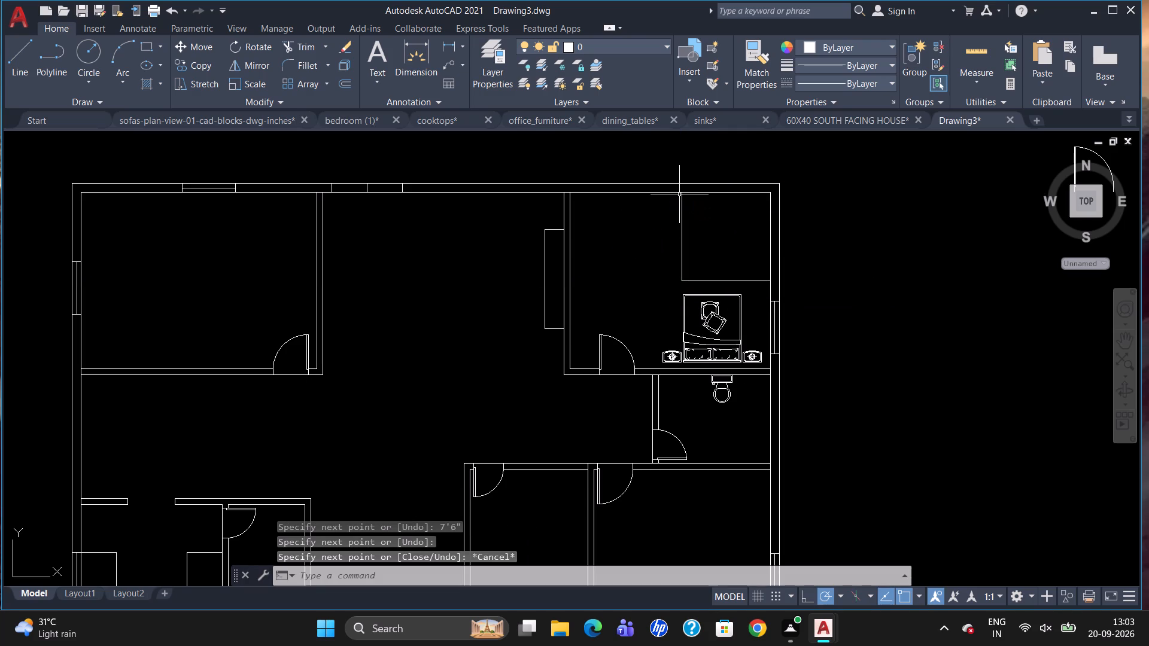
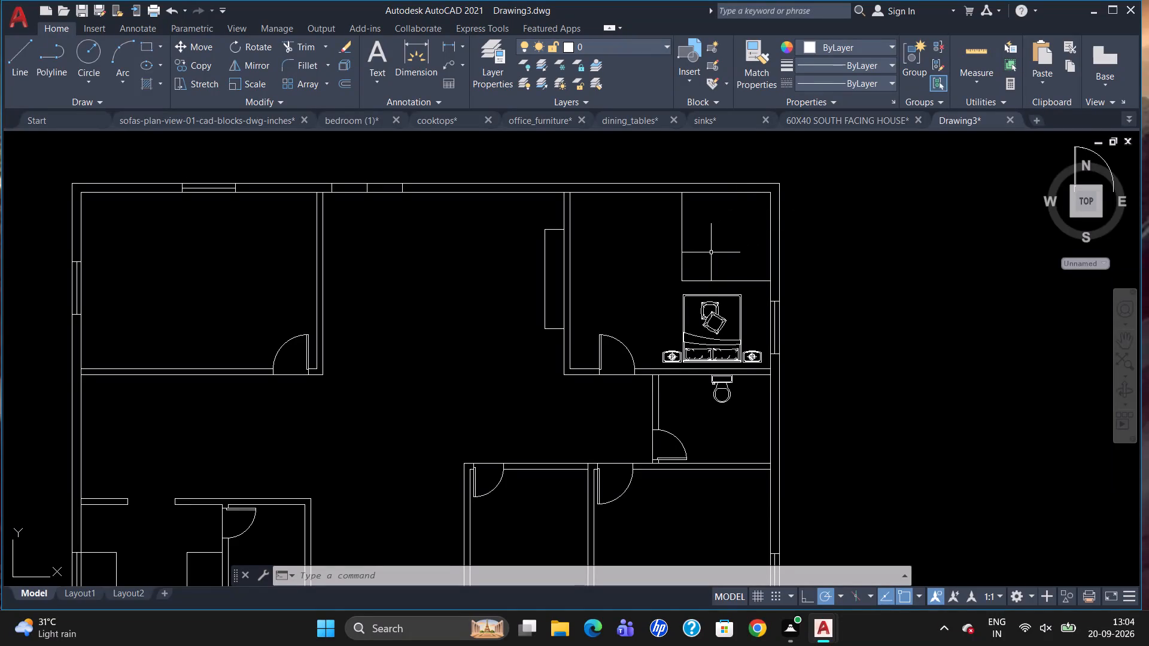
Outline a 2' deep, about 9'11" long wardrobe along the upper-right bedroom's left wall, starting from the top inner wall face.
{"action": "key", "text": "l"}
{"action": "key", "text": "Return"}
{"action": "type", "text": "TK"}
{"action": "key", "text": "Return"}
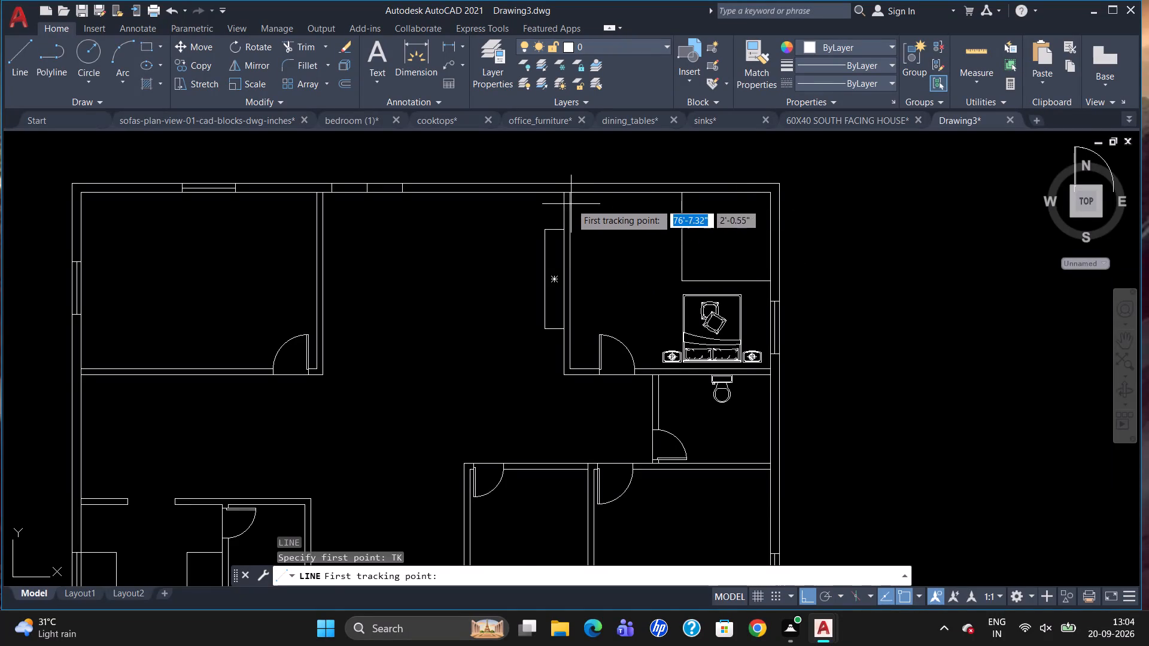
{"action": "left_click", "coordinate": [570, 196]}
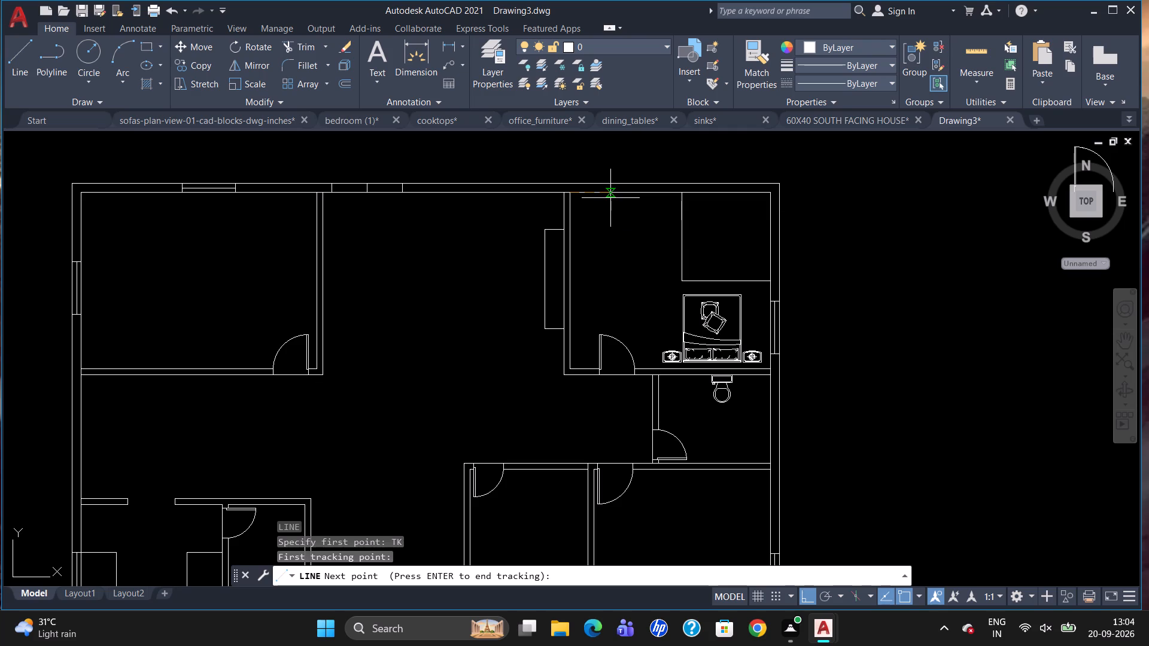
{"action": "type", "text": "2'"}
{"action": "key", "text": "Return"}
{"action": "key", "text": "Return"}
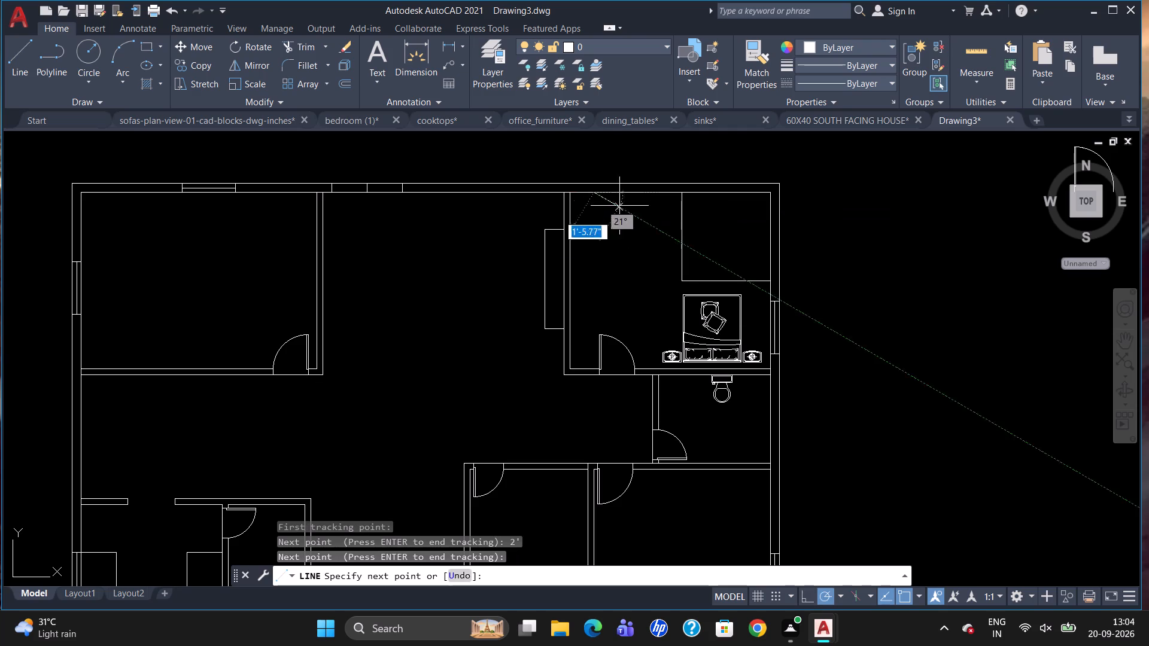
{"action": "left_click", "coordinate": [592, 310]}
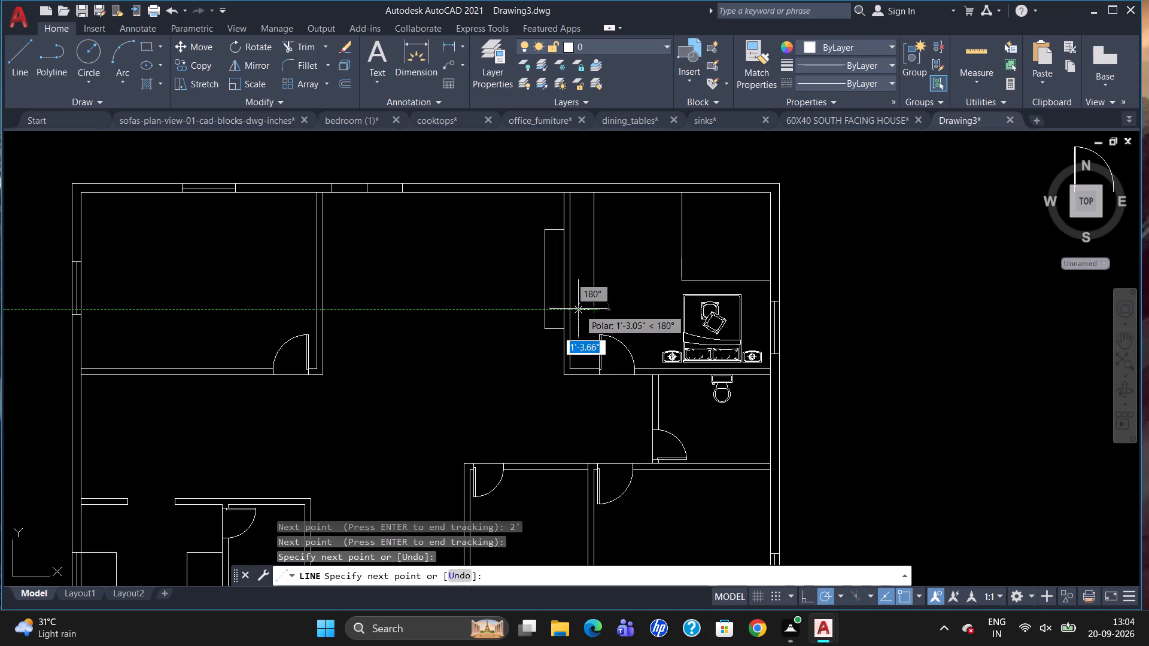
{"action": "left_click", "coordinate": [573, 306]}
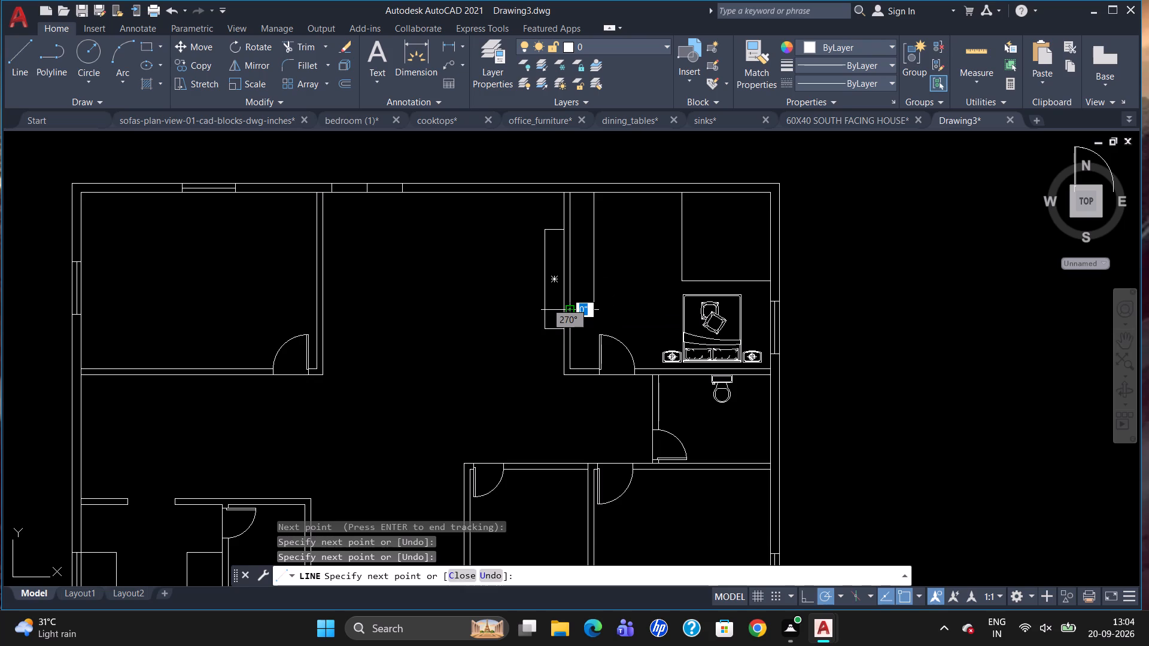
{"action": "key", "text": "Escape"}
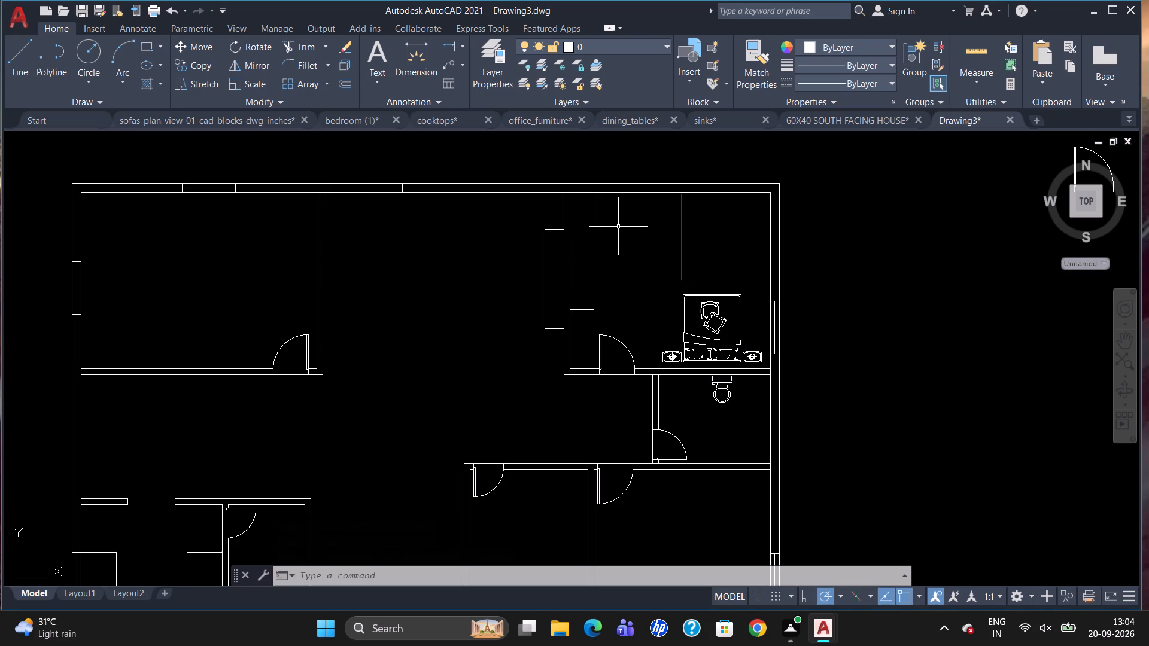
Offset the vertical and horizontal lines of the upper-right bedroom's corner enclosure 6" inward to form its partitions.
{"action": "key", "text": "o"}
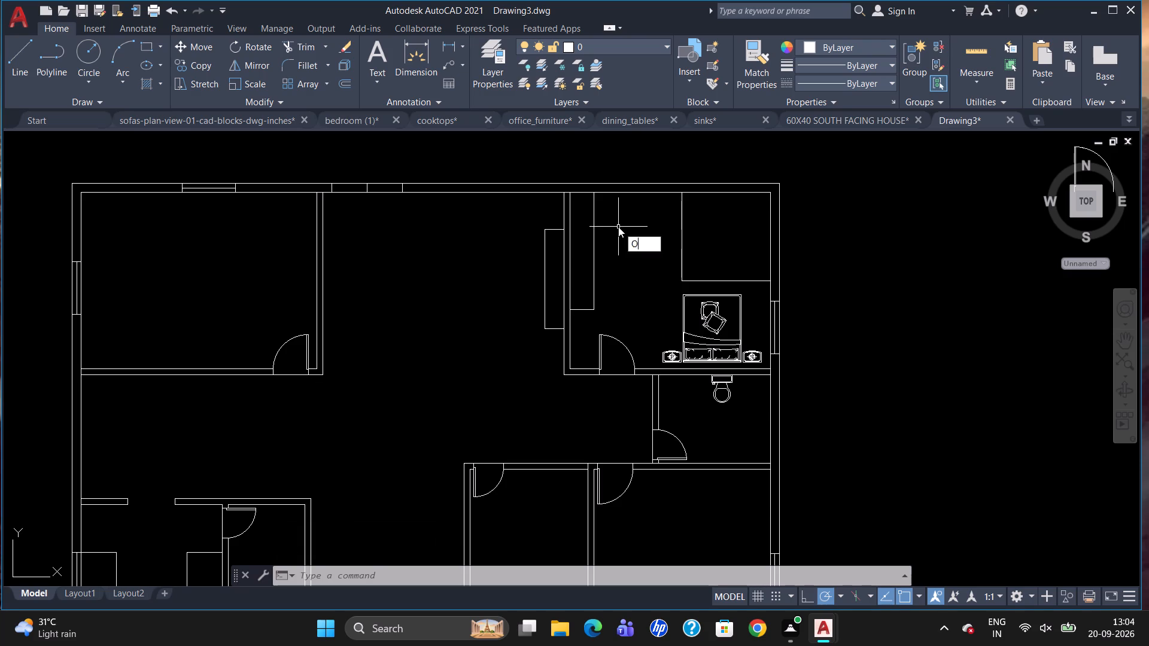
{"action": "key", "text": "Return"}
{"action": "key", "text": "6"}
{"action": "key", "text": "Return"}
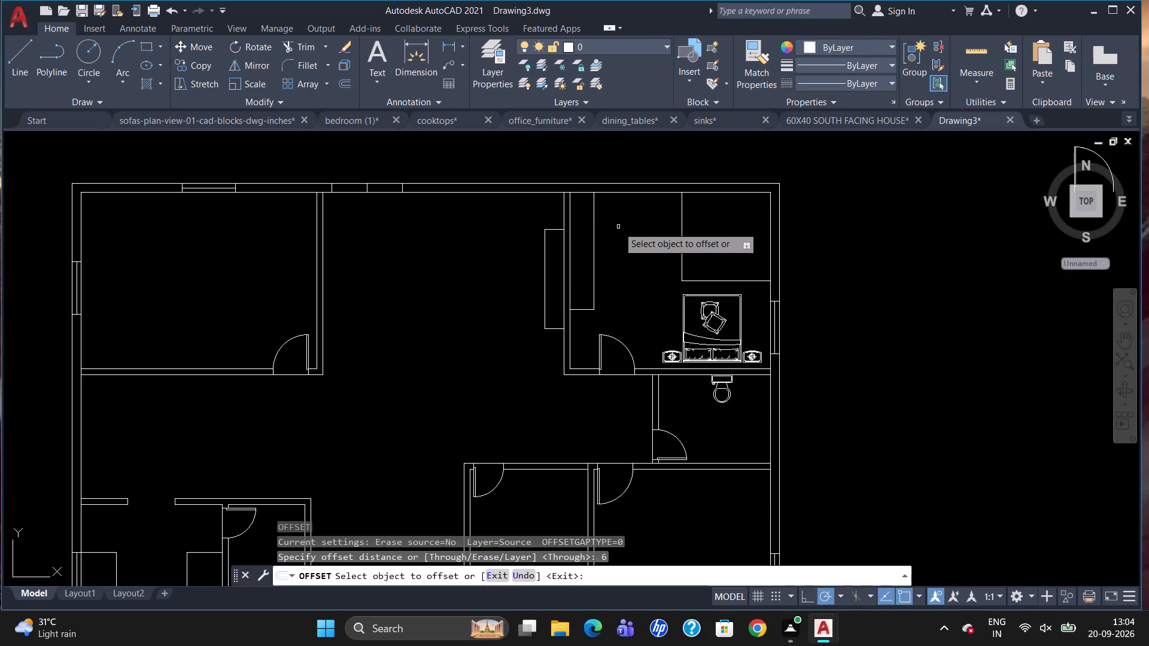
{"action": "left_click_drag", "start_coordinate": [683, 246], "coordinate": [692, 248]}
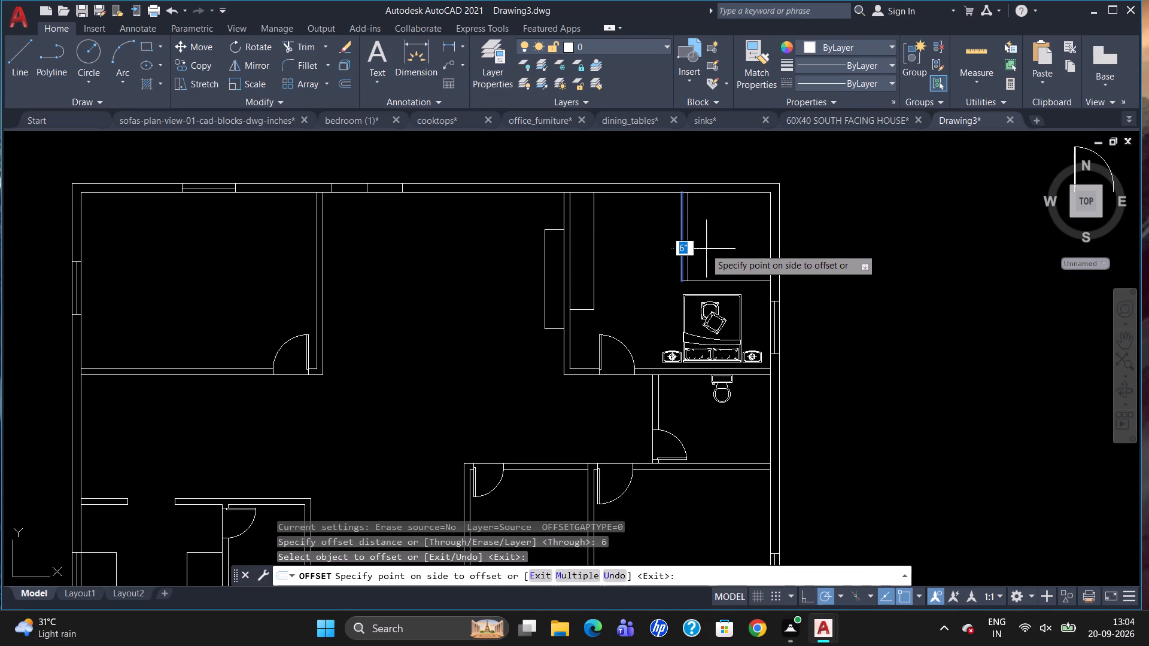
{"action": "left_click_drag", "start_coordinate": [707, 251], "coordinate": [710, 257]}
{"action": "left_click_drag", "start_coordinate": [721, 279], "coordinate": [716, 267]}
{"action": "left_click_drag", "start_coordinate": [715, 266], "coordinate": [717, 274]}
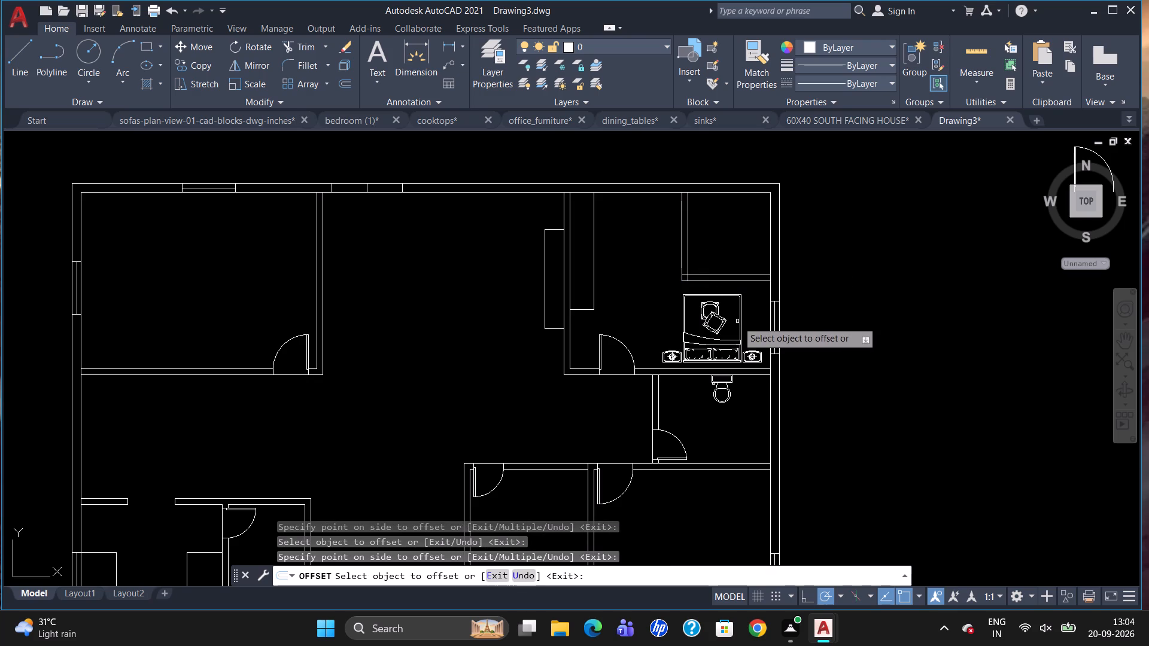
{"action": "key", "text": "Escape"}
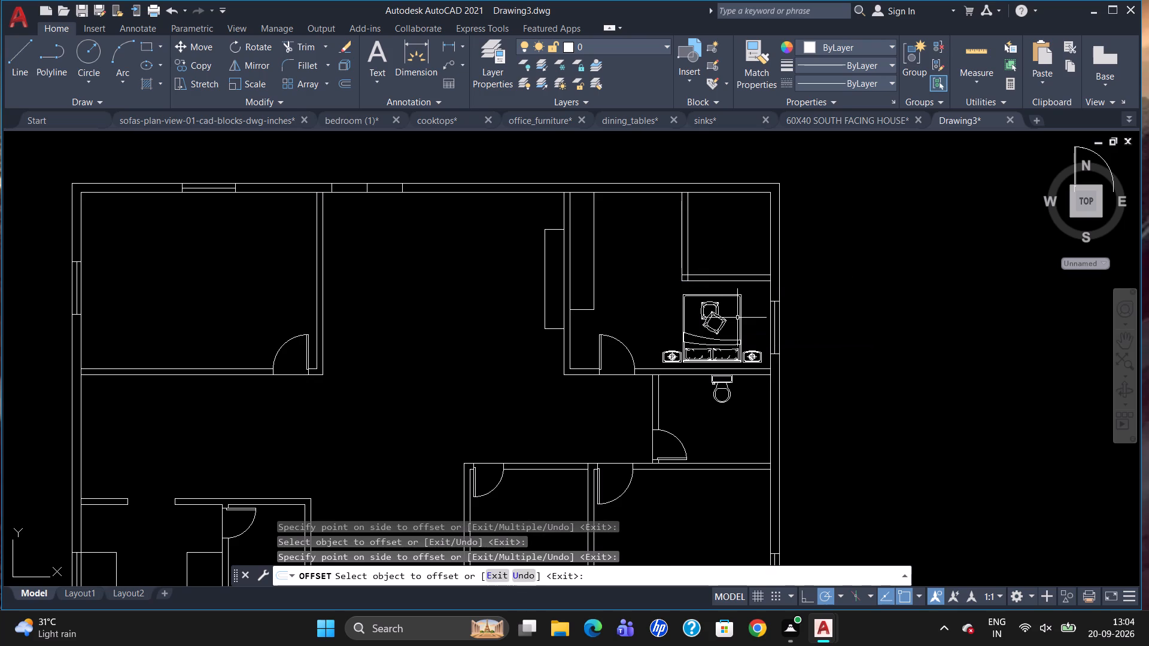
Trim the overlapping ends of the inner partition lines at the enclosure's lower-left corner.
{"action": "type", "text": "TR"}
{"action": "key", "text": "Return"}
{"action": "key", "text": "Return"}
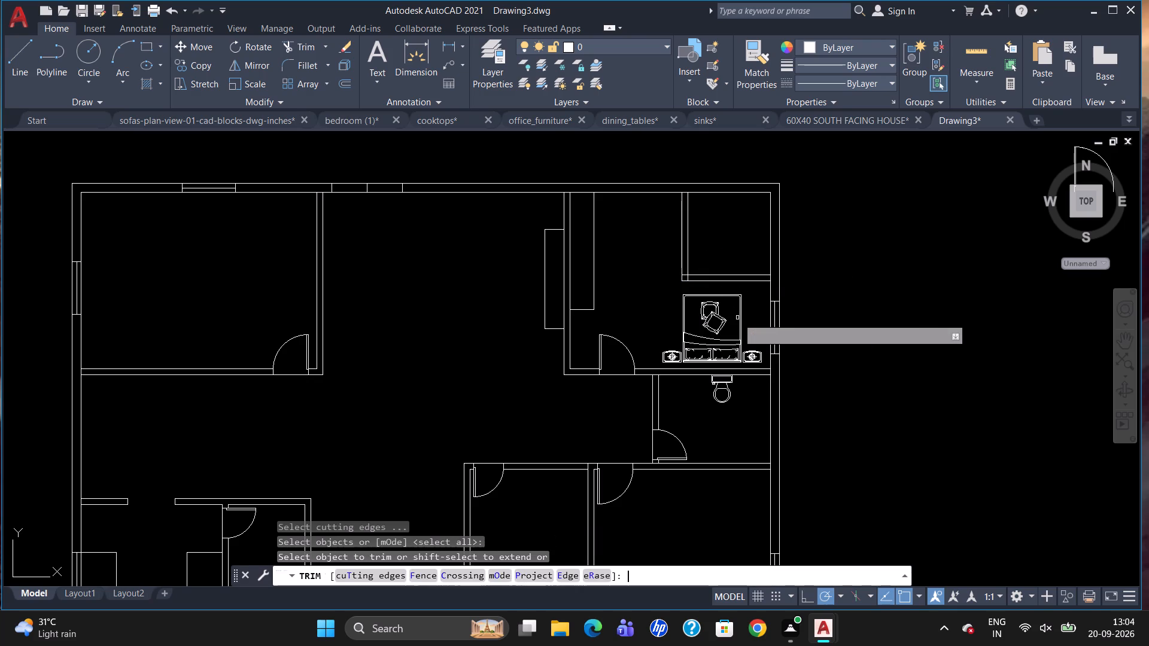
{"action": "scroll", "coordinate": [698, 308], "scroll_direction": "up", "scroll_amount": 2}
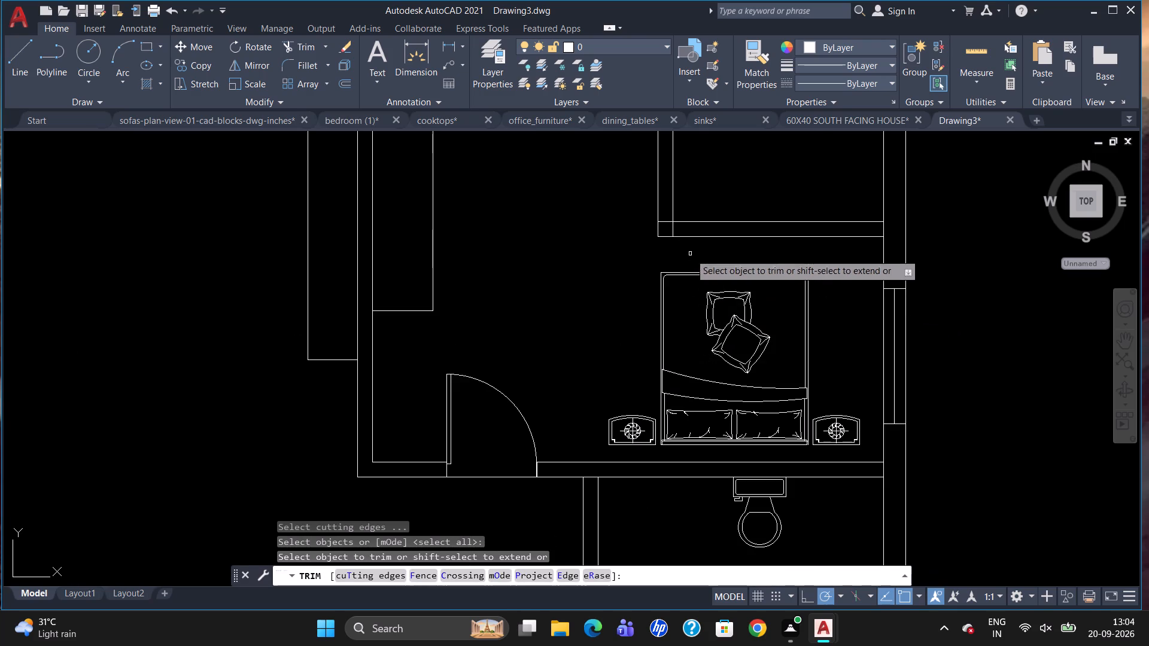
{"action": "left_click", "coordinate": [674, 230]}
{"action": "left_click", "coordinate": [663, 221]}
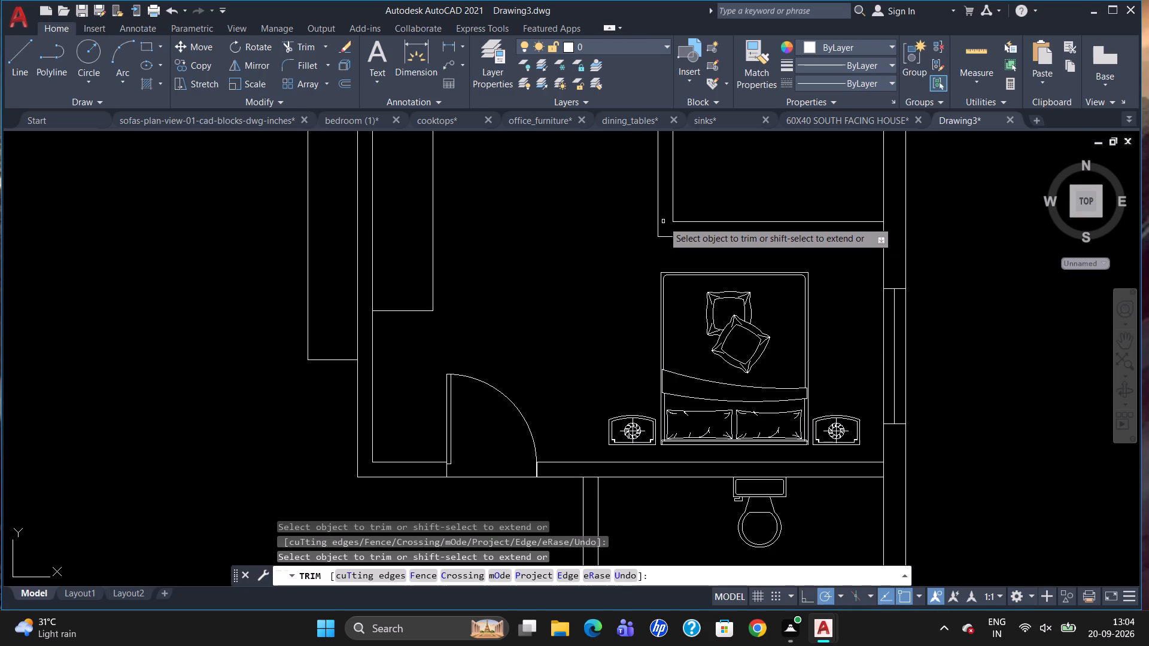
{"action": "scroll", "coordinate": [654, 242], "scroll_direction": "down", "scroll_amount": 2}
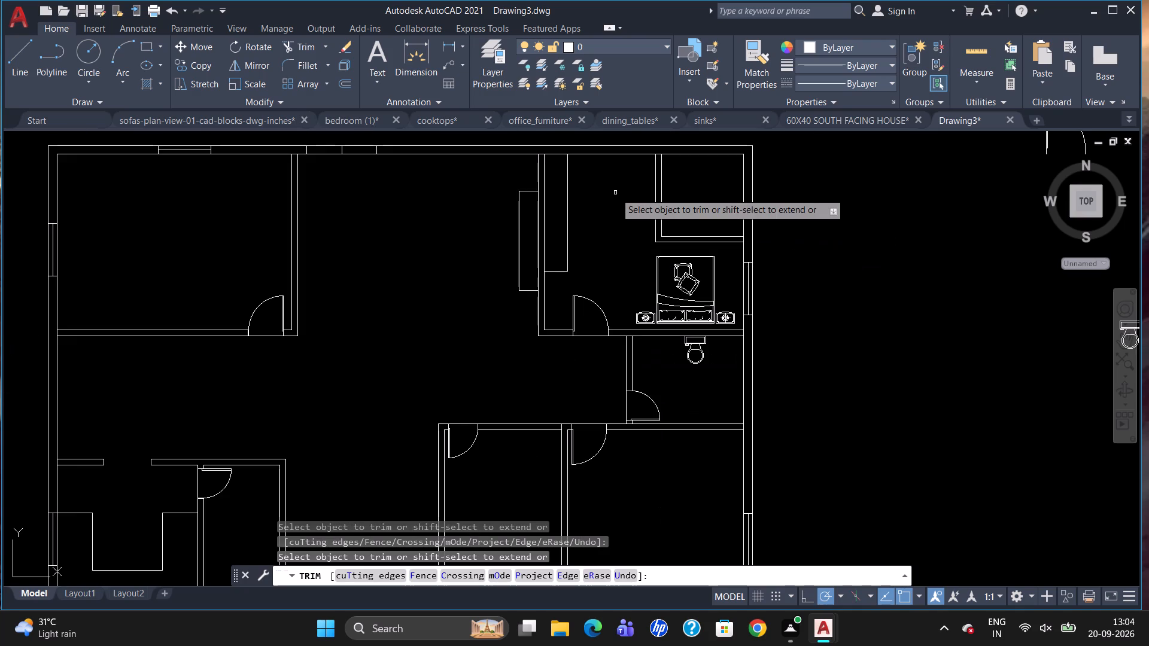
{"action": "key", "text": "Escape"}
Draw a door jamb line across the enclosure's vertical partition, 4" below the top inner wall face.
{"action": "scroll", "coordinate": [683, 233], "scroll_direction": "down", "scroll_amount": 1}
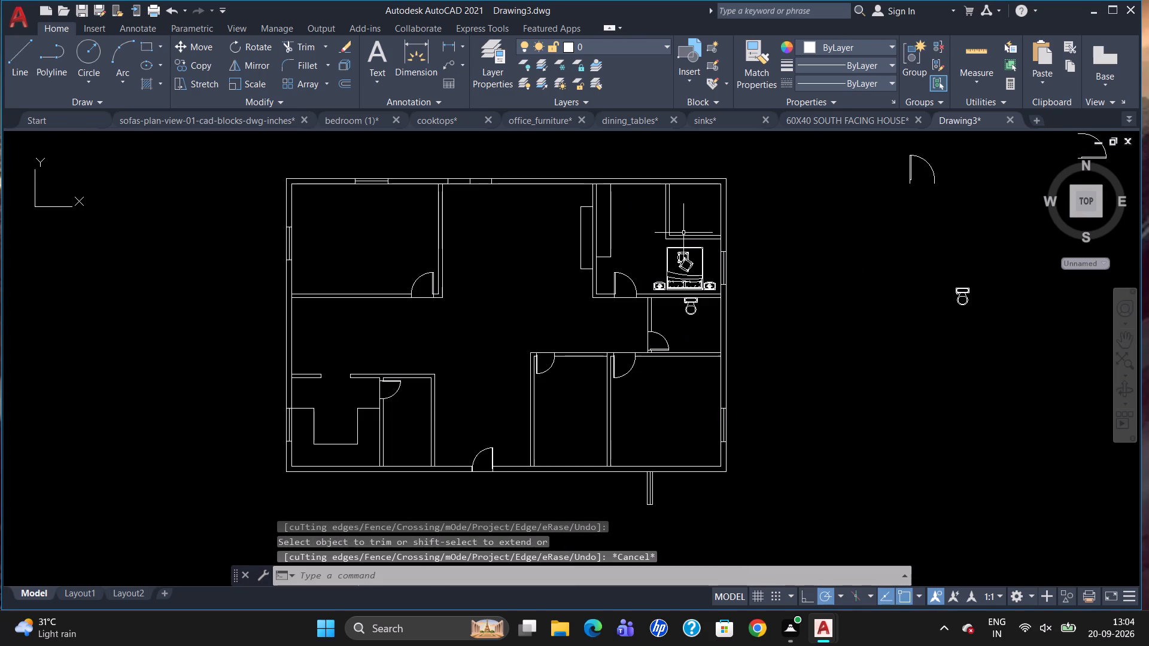
{"action": "scroll", "coordinate": [645, 166], "scroll_direction": "up", "scroll_amount": 1}
{"action": "scroll", "coordinate": [713, 190], "scroll_direction": "up", "scroll_amount": 1}
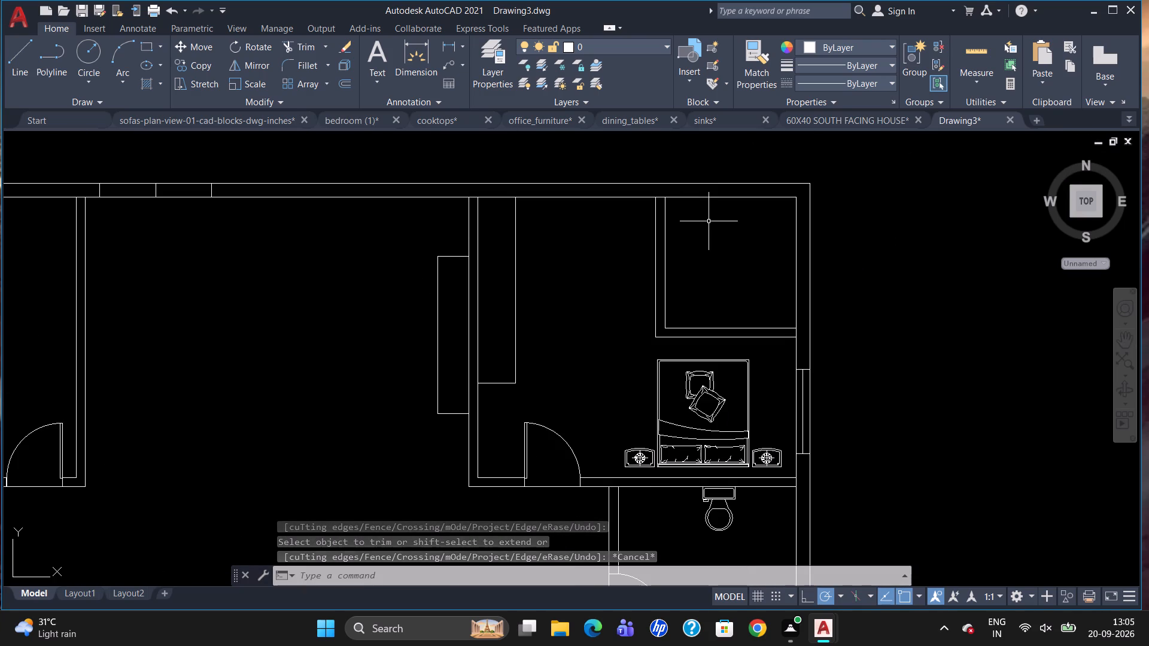
{"action": "key", "text": "l"}
{"action": "key", "text": "Return"}
{"action": "type", "text": "TK"}
{"action": "key", "text": "Return"}
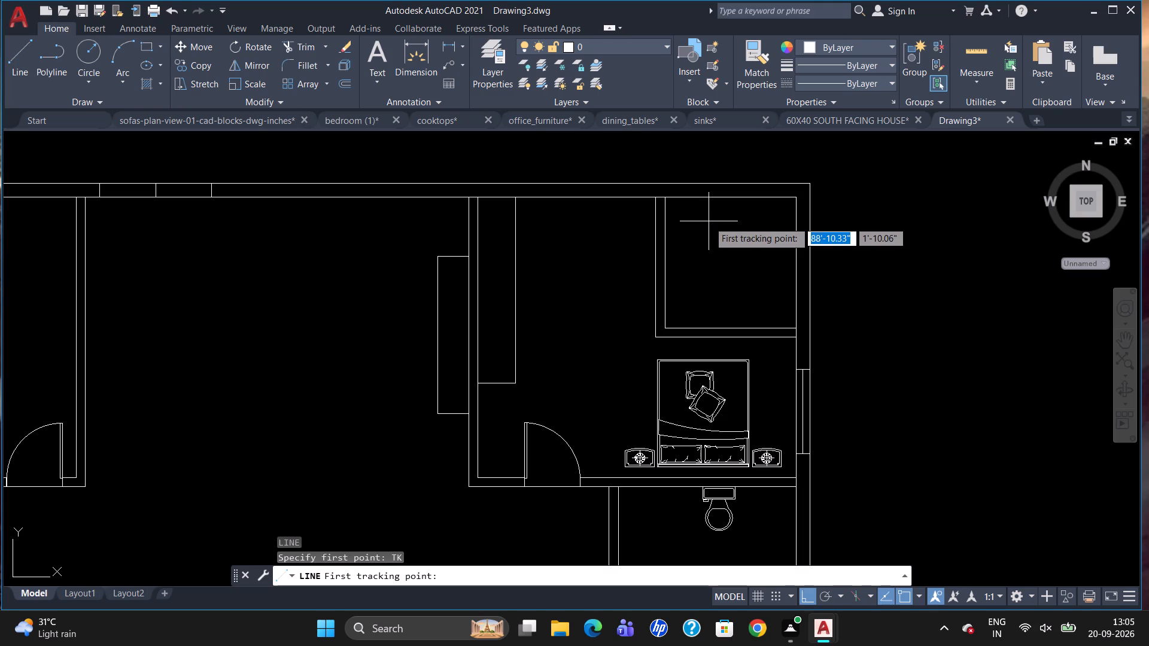
{"action": "left_click_drag", "start_coordinate": [663, 197], "coordinate": [659, 228]}
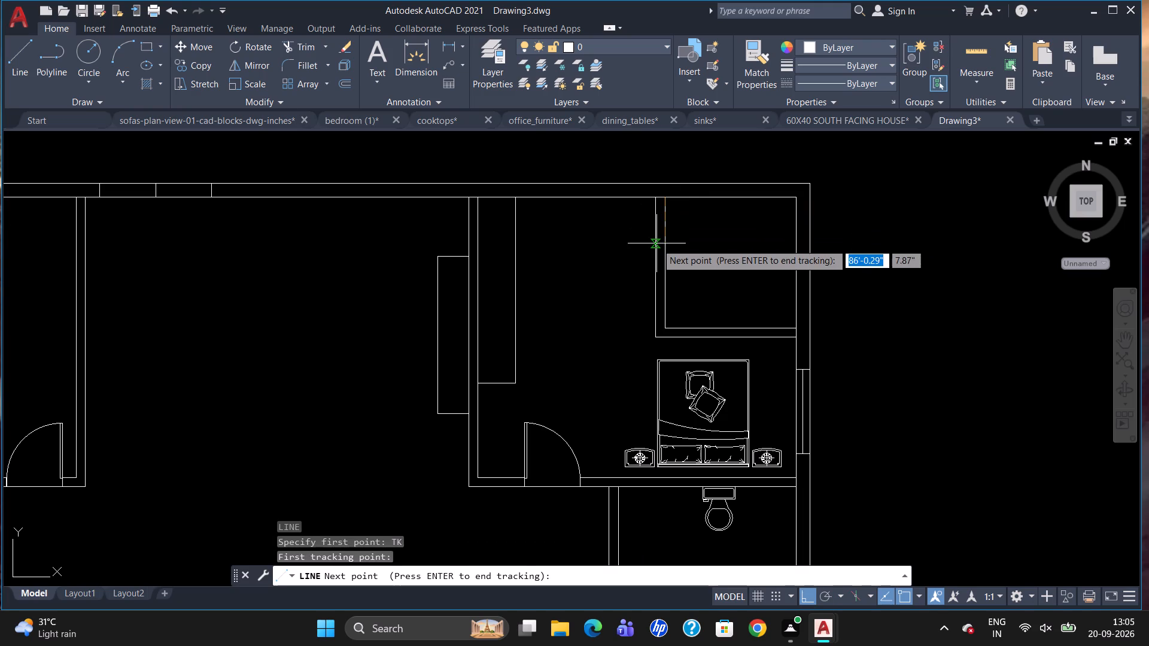
{"action": "key", "text": "4"}
{"action": "key", "text": "Return"}
{"action": "key", "text": "Return"}
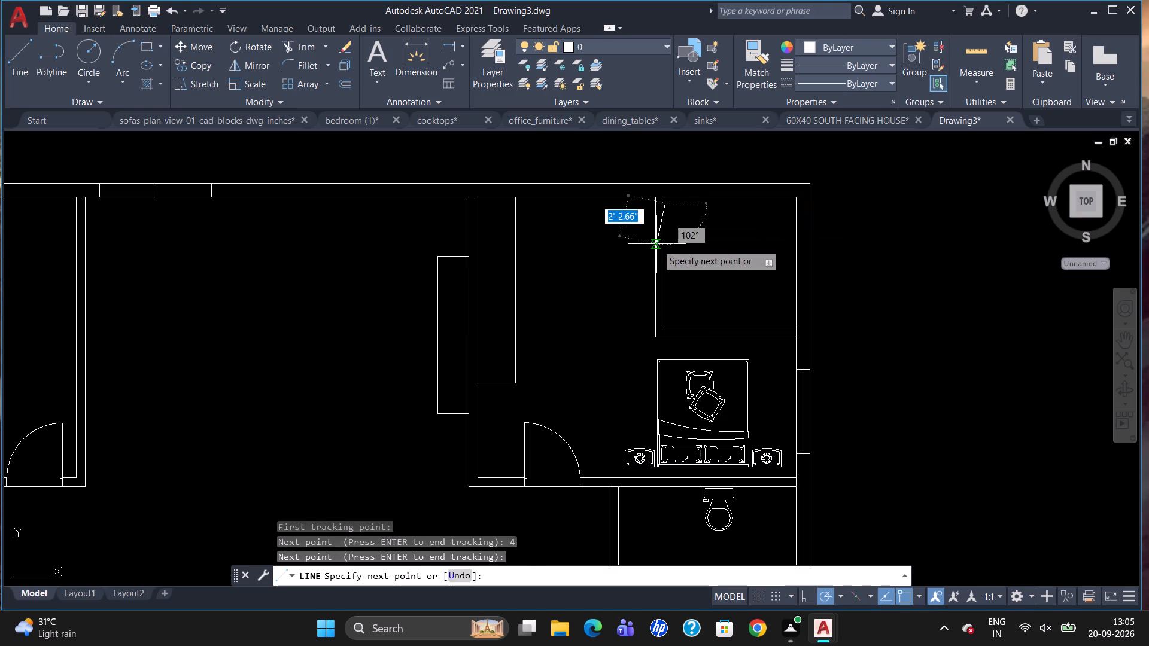
{"action": "scroll", "coordinate": [645, 219], "scroll_direction": "up", "scroll_amount": 1}
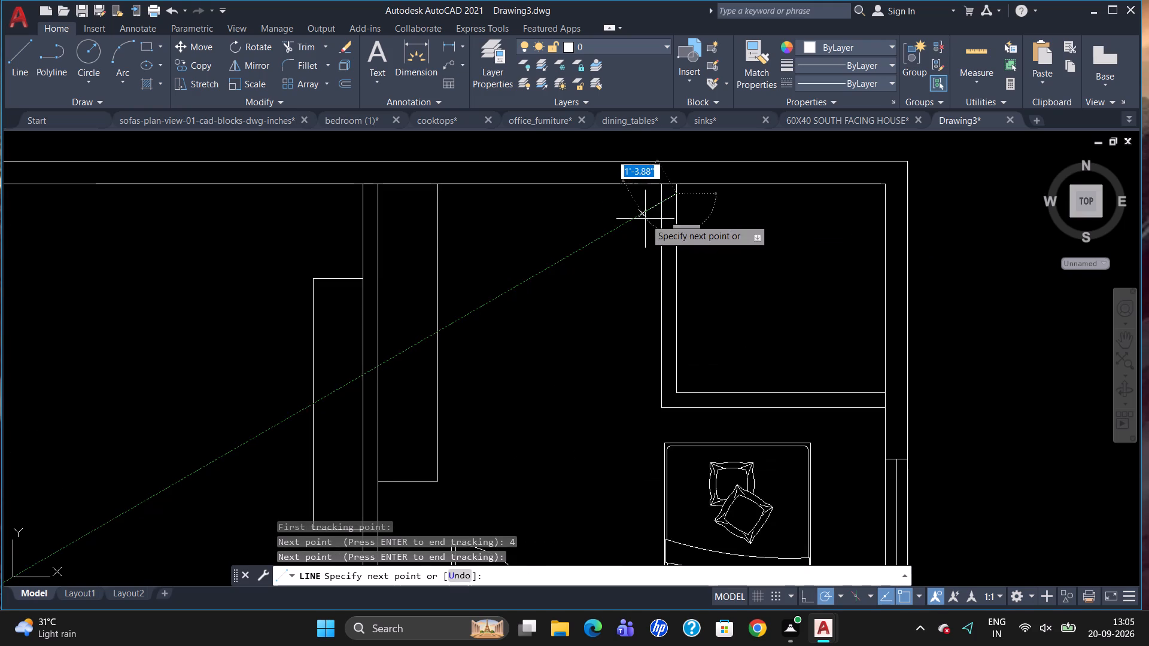
{"action": "scroll", "coordinate": [645, 219], "scroll_direction": "up", "scroll_amount": 1}
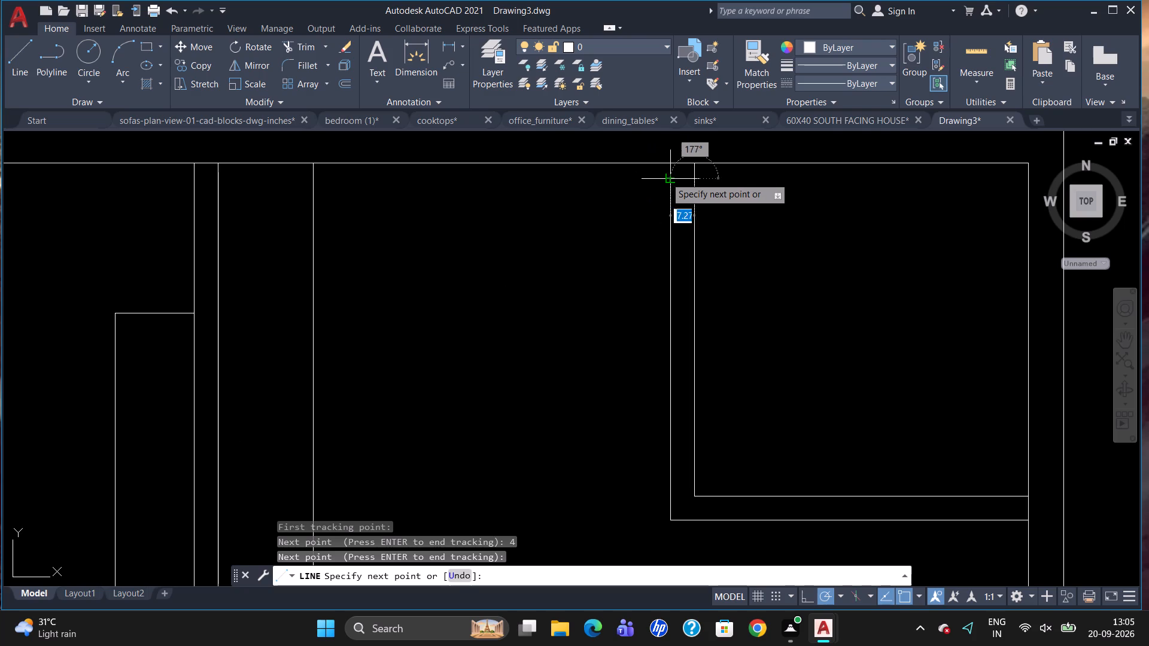
{"action": "left_click", "coordinate": [671, 178]}
{"action": "key", "text": "Escape"}
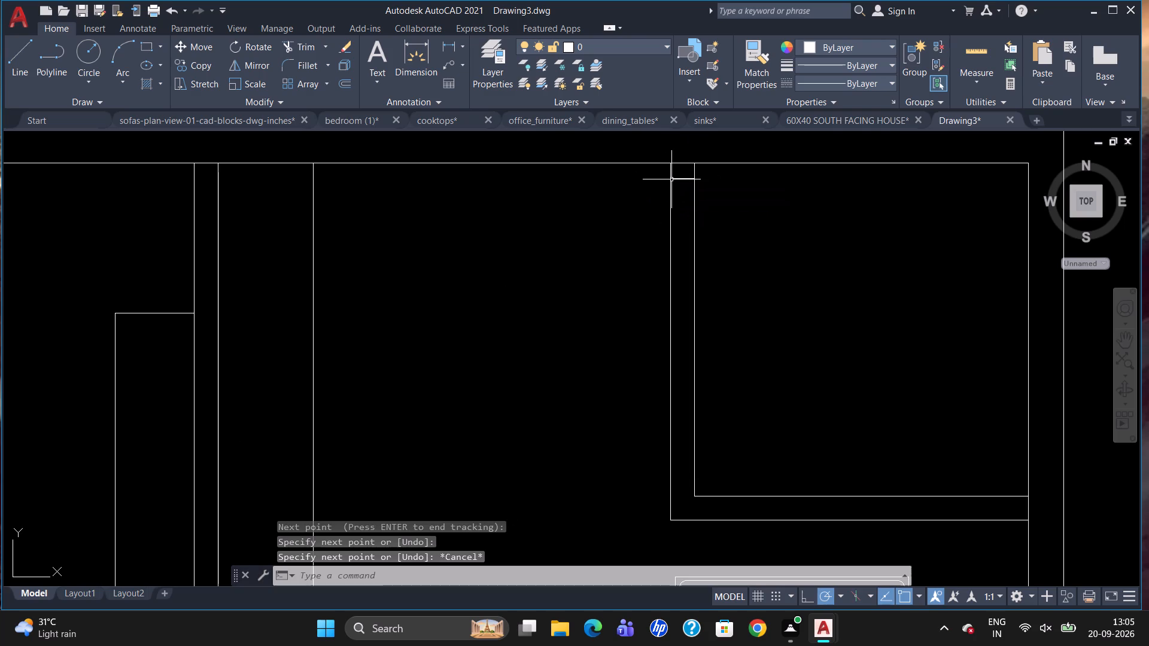
Offset the jamb line 2'6" downward to mark the other side of the door opening.
{"action": "key", "text": "o"}
{"action": "key", "text": "Return"}
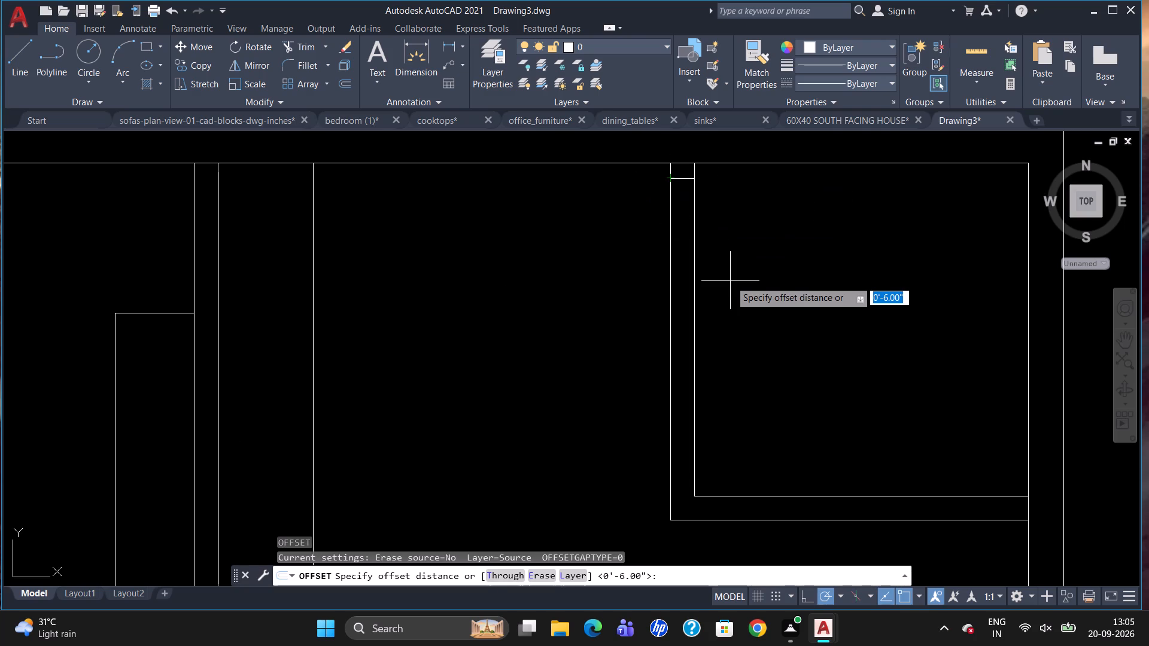
{"action": "type", "text": "2'6\""}
{"action": "key", "text": "Return"}
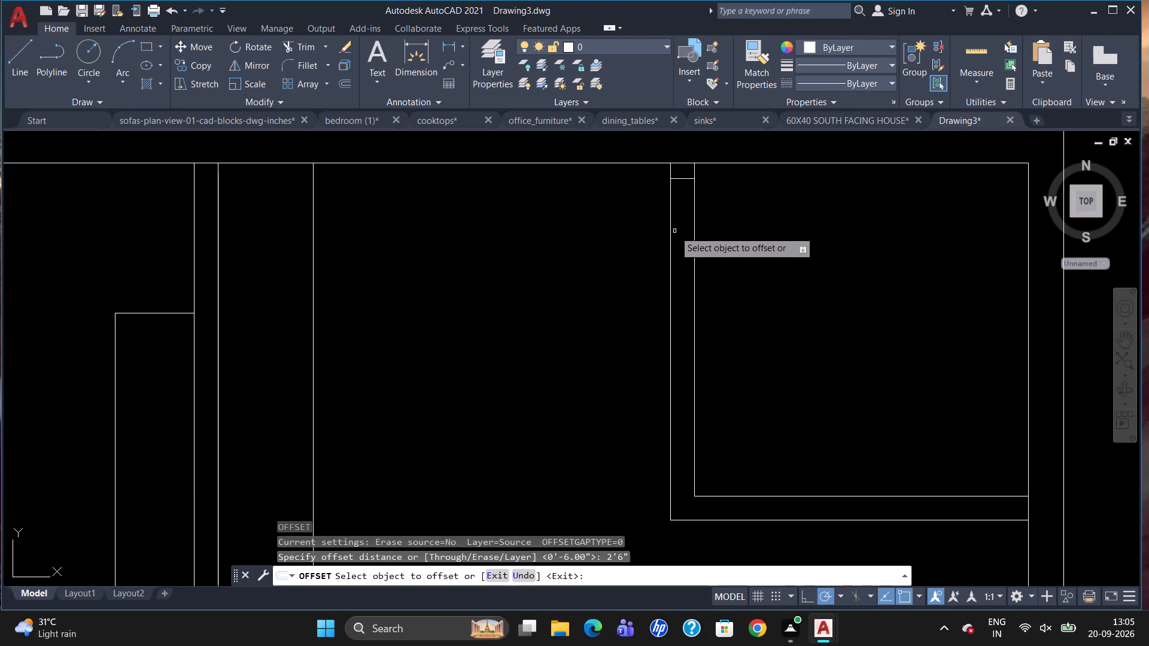
{"action": "left_click_drag", "start_coordinate": [679, 176], "coordinate": [688, 223]}
{"action": "left_click_drag", "start_coordinate": [694, 259], "coordinate": [706, 275]}
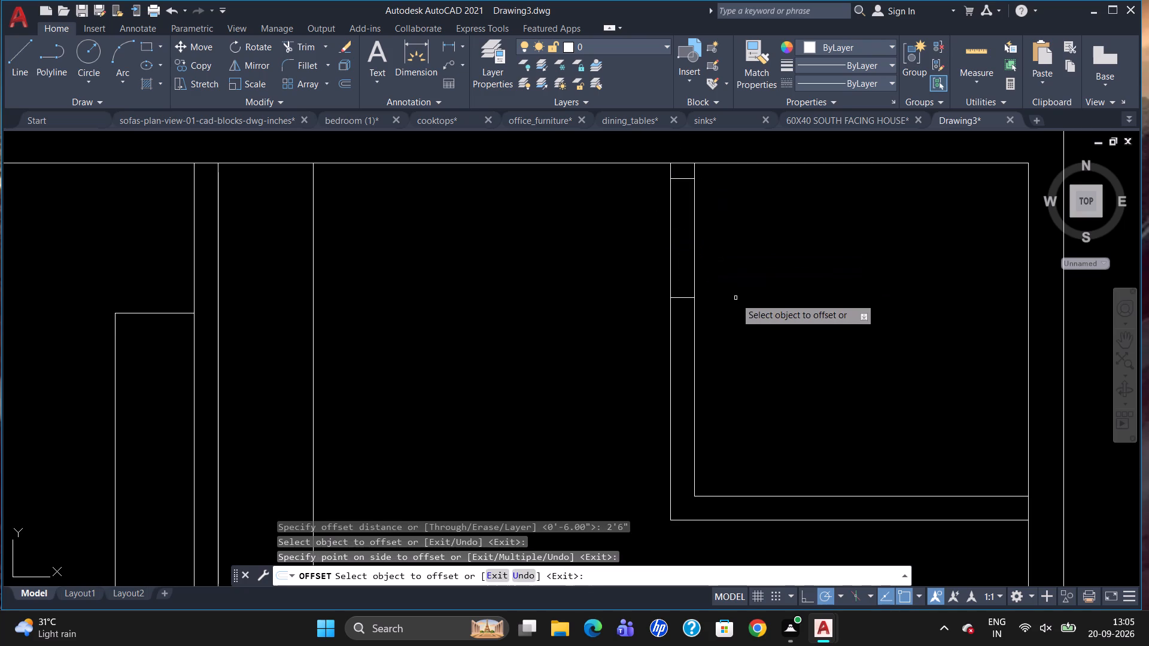
{"action": "key", "text": "Escape"}
Trim the partition's inner face line between the two jamb lines and the top wall line across the partition's upper end.
{"action": "type", "text": "TR"}
{"action": "key", "text": "Return"}
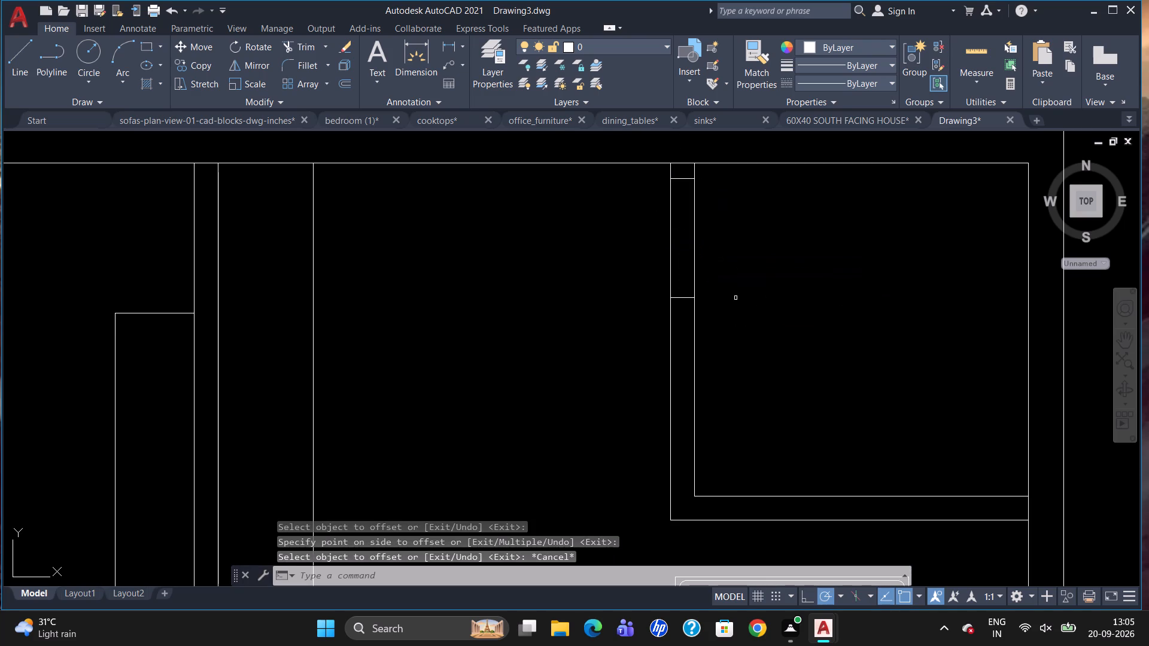
{"action": "key", "text": "Return"}
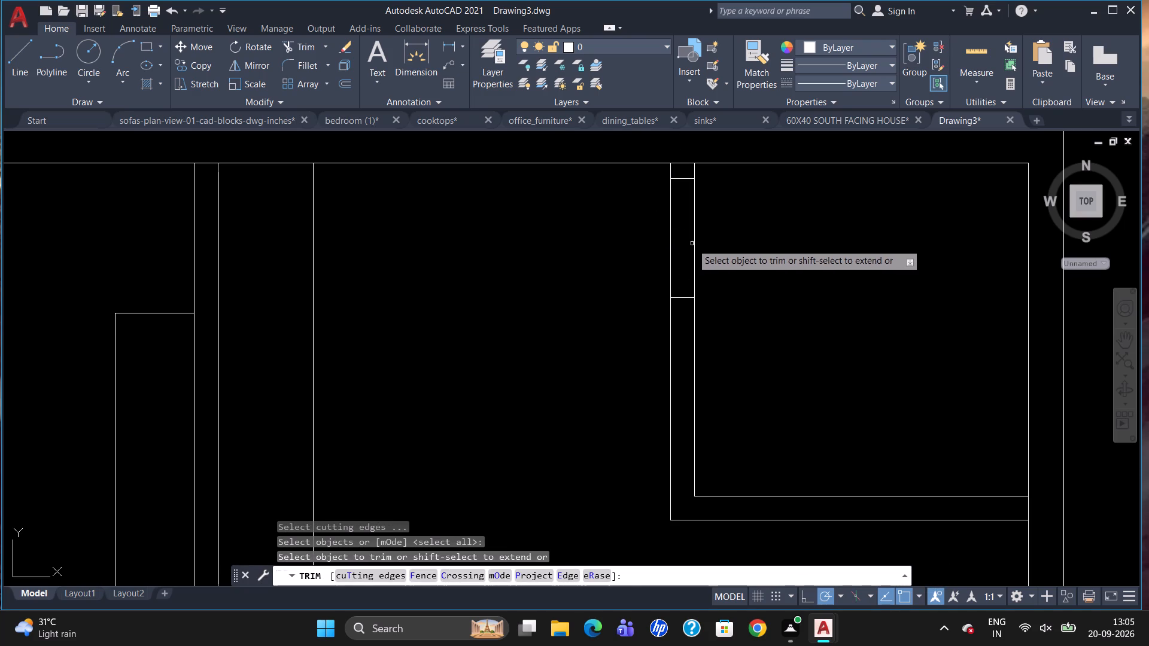
{"action": "left_click", "coordinate": [692, 243]}
{"action": "scroll", "coordinate": [706, 222], "scroll_direction": "down", "scroll_amount": 2}
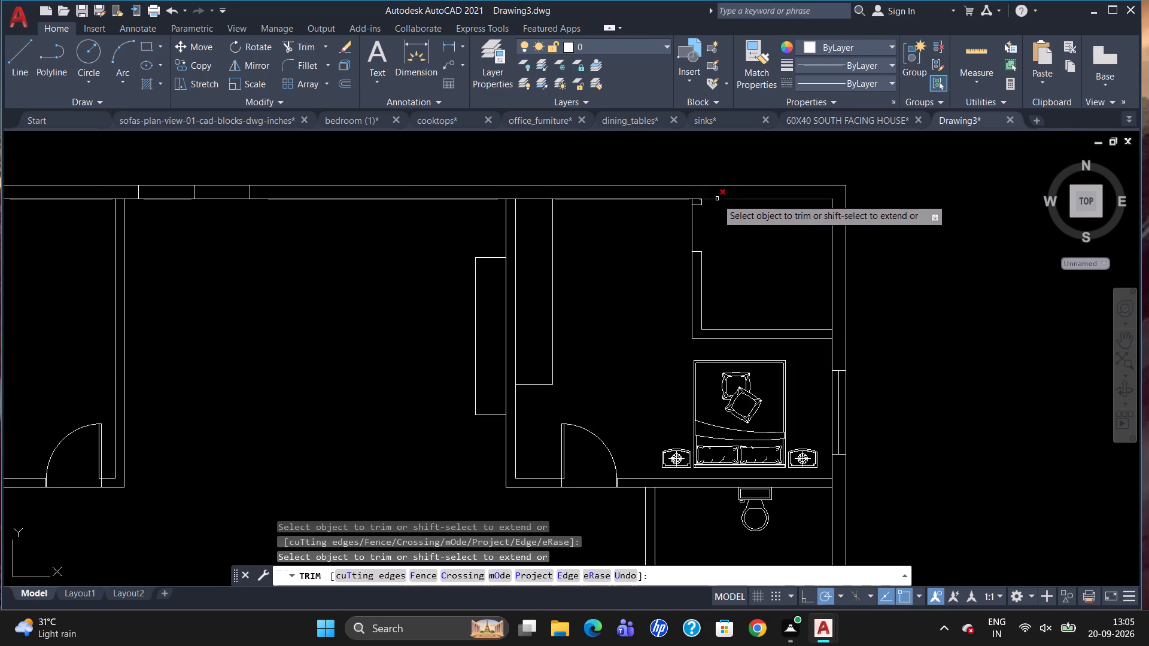
{"action": "scroll", "coordinate": [718, 202], "scroll_direction": "down", "scroll_amount": 1}
{"action": "scroll", "coordinate": [716, 208], "scroll_direction": "up", "scroll_amount": 3}
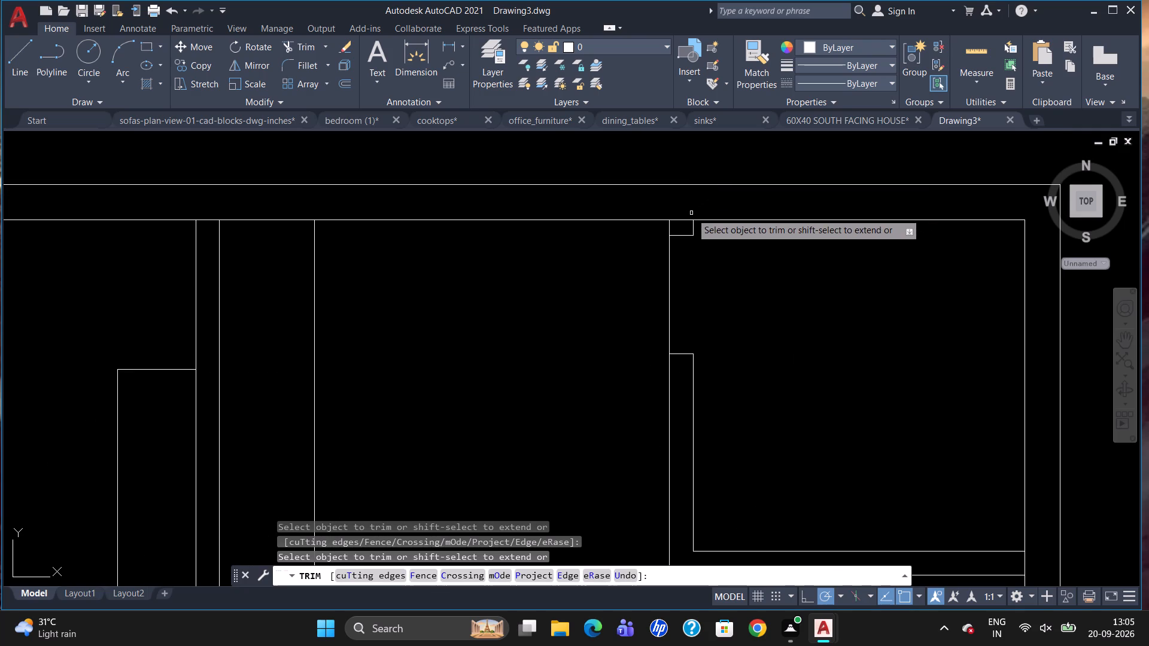
{"action": "left_click", "coordinate": [684, 217]}
{"action": "scroll", "coordinate": [700, 190], "scroll_direction": "down", "scroll_amount": 1}
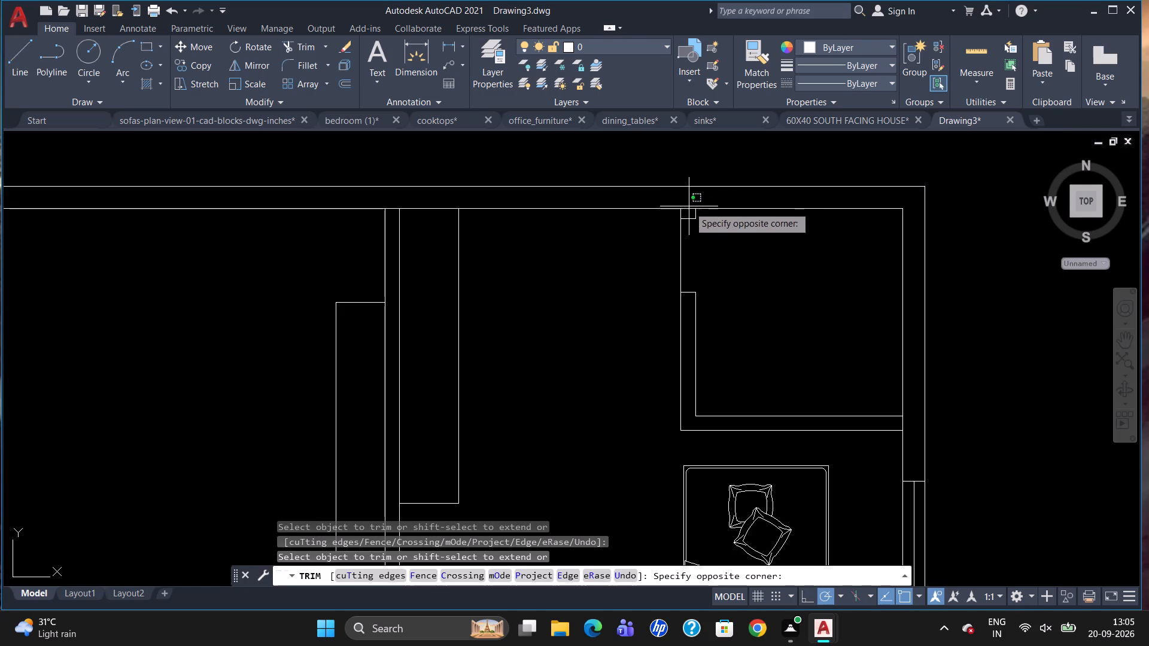
{"action": "left_click", "coordinate": [689, 206]}
{"action": "left_click", "coordinate": [686, 208]}
{"action": "scroll", "coordinate": [724, 199], "scroll_direction": "down", "scroll_amount": 2}
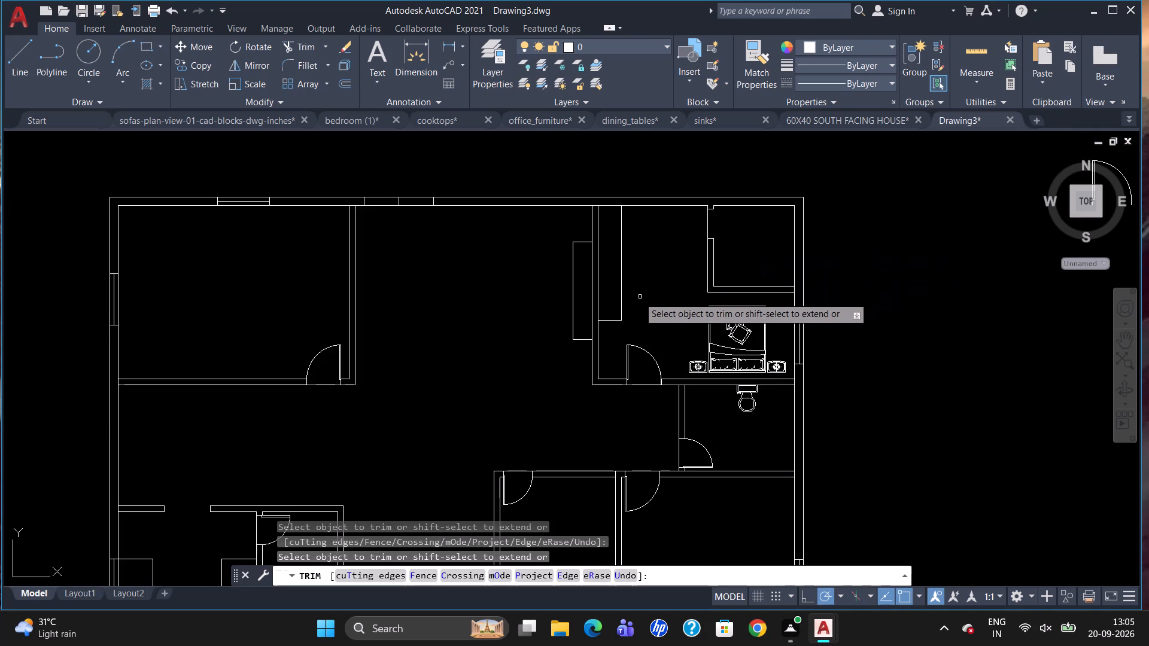
{"action": "key", "text": "Escape"}
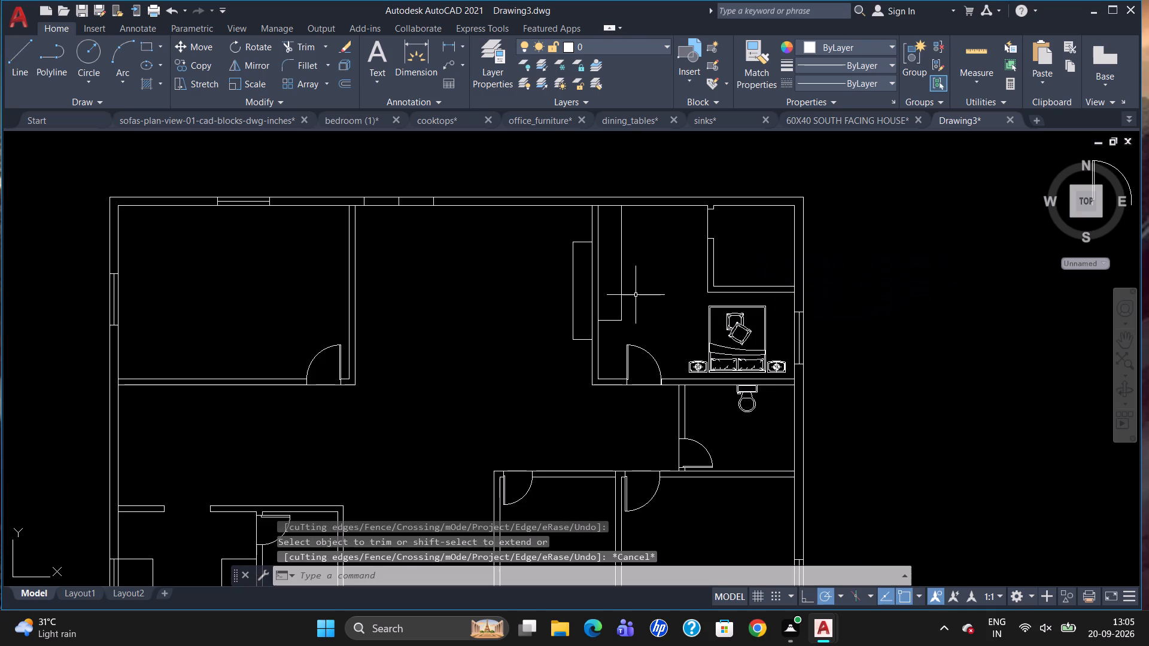
Copy the spare toilet block from beside the plan into the upper-right bedroom's bathroom enclosure, against the top wall.
{"action": "scroll", "coordinate": [665, 264], "scroll_direction": "down", "scroll_amount": 1}
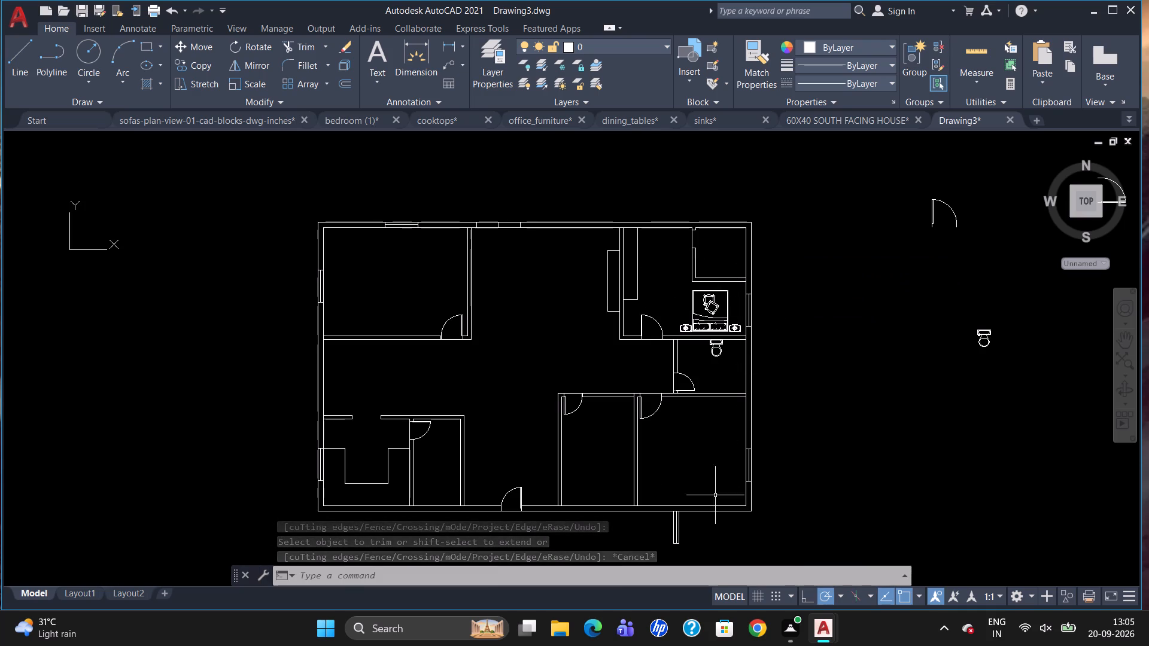
{"action": "left_click", "coordinate": [984, 333]}
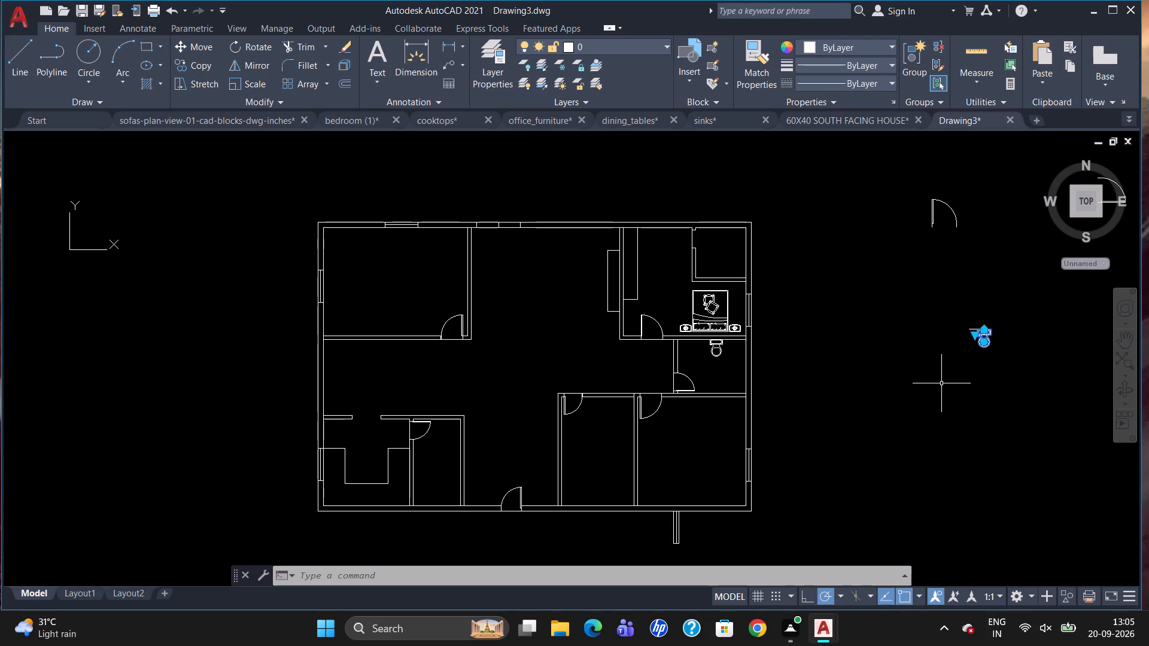
{"action": "type", "text": "CO"}
{"action": "key", "text": "Return"}
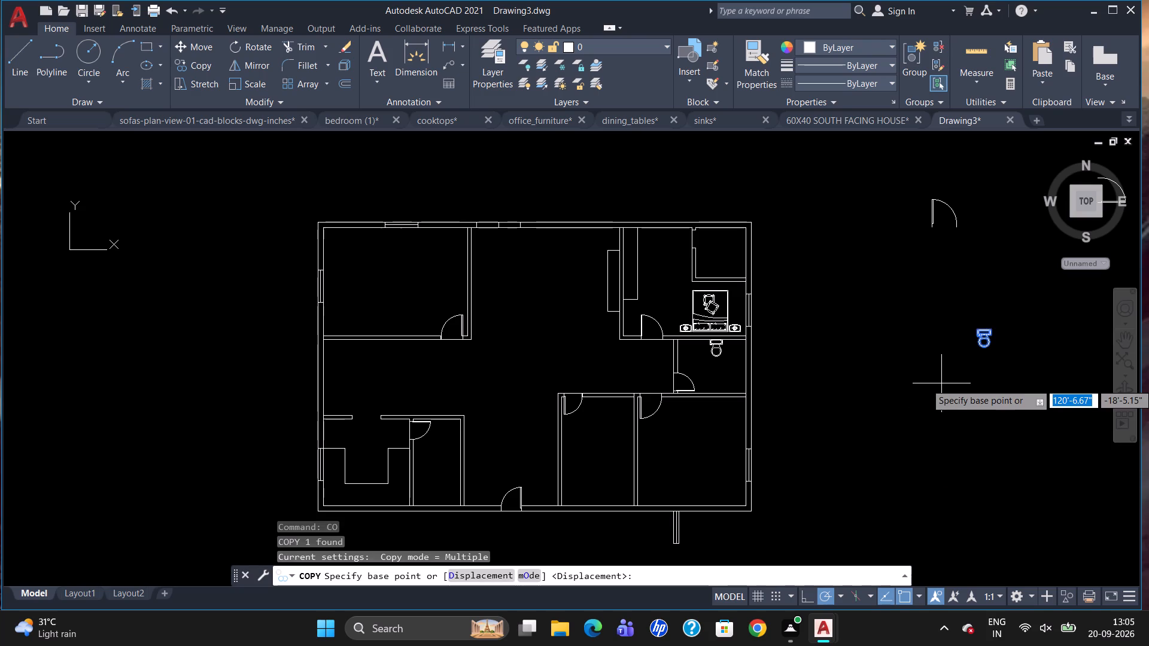
{"action": "left_click", "coordinate": [978, 340]}
{"action": "scroll", "coordinate": [739, 250], "scroll_direction": "up", "scroll_amount": 3}
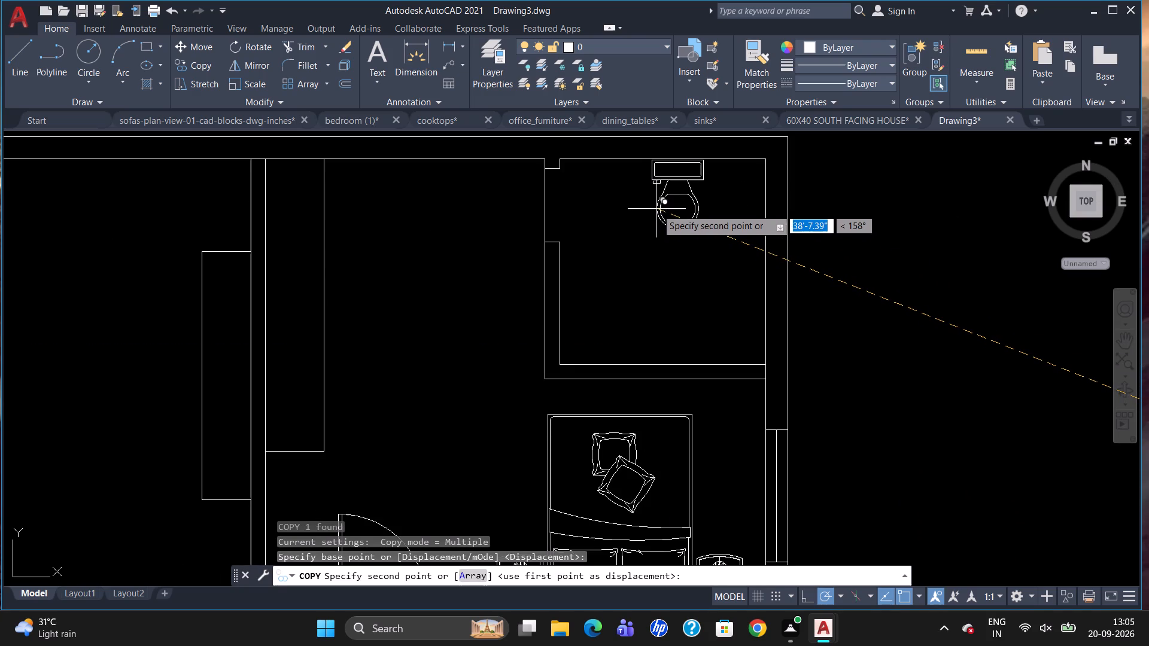
{"action": "left_click", "coordinate": [658, 209]}
{"action": "scroll", "coordinate": [649, 252], "scroll_direction": "down", "scroll_amount": 2}
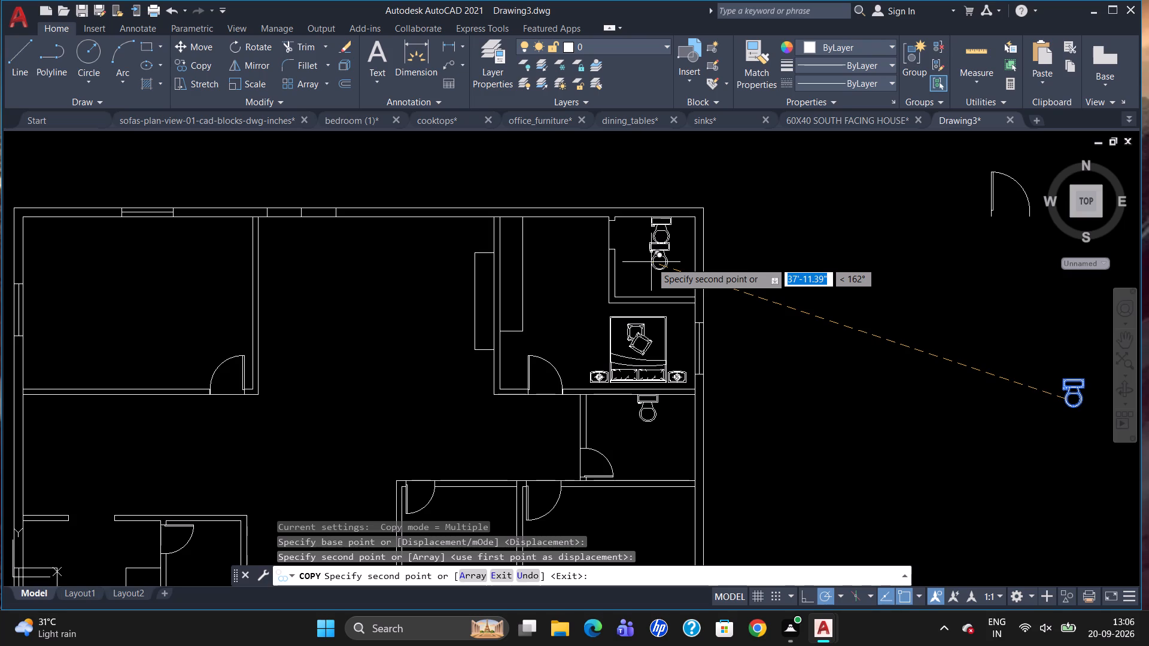
{"action": "key", "text": "Escape"}
Erase the four partition lines forming the lower and left walls of the upper-right bathroom enclosure.
{"action": "scroll", "coordinate": [773, 268], "scroll_direction": "down", "scroll_amount": 2}
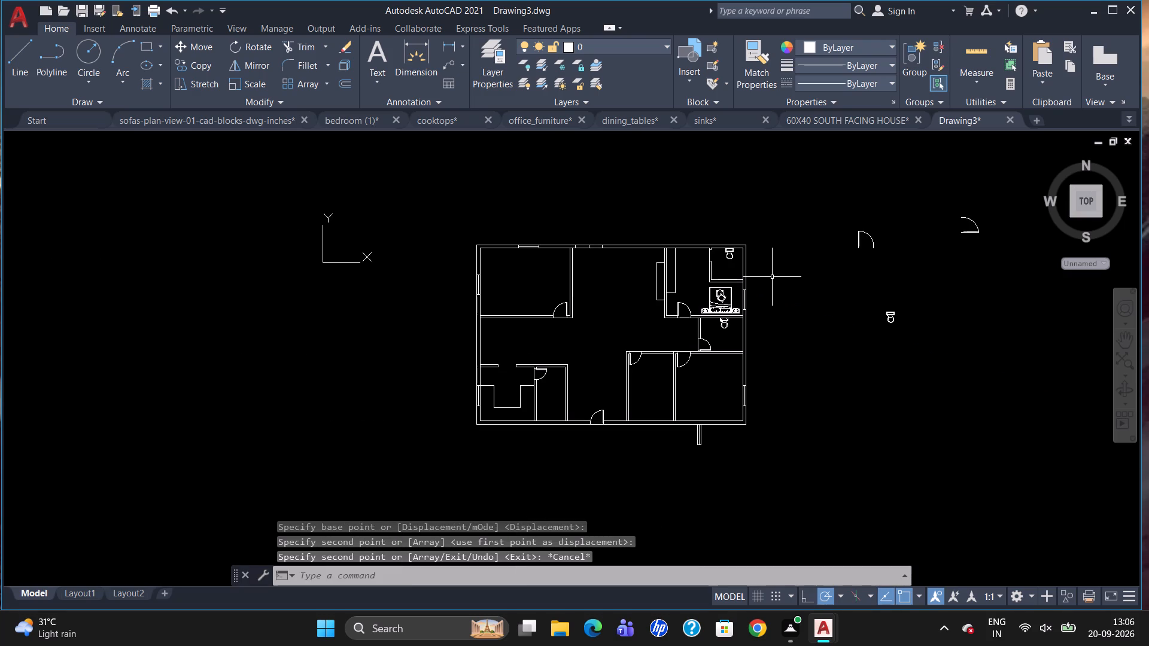
{"action": "scroll", "coordinate": [785, 292], "scroll_direction": "down", "scroll_amount": 1}
{"action": "scroll", "coordinate": [654, 303], "scroll_direction": "up", "scroll_amount": 1}
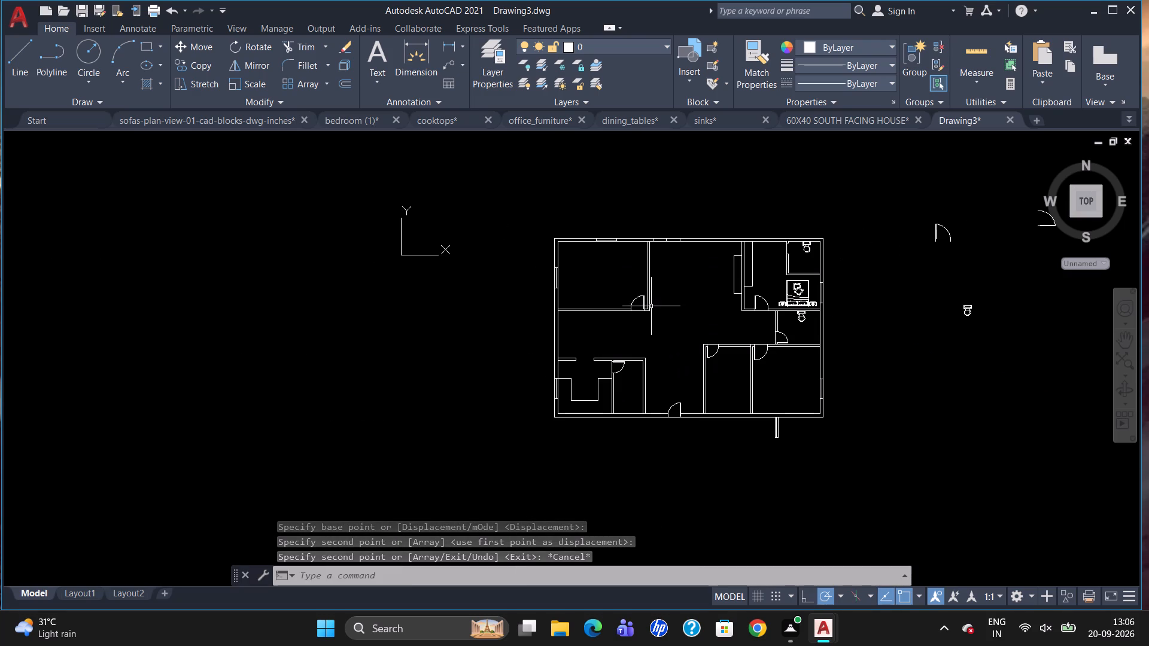
{"action": "scroll", "coordinate": [608, 293], "scroll_direction": "up", "scroll_amount": 1}
{"action": "scroll", "coordinate": [608, 295], "scroll_direction": "down", "scroll_amount": 1}
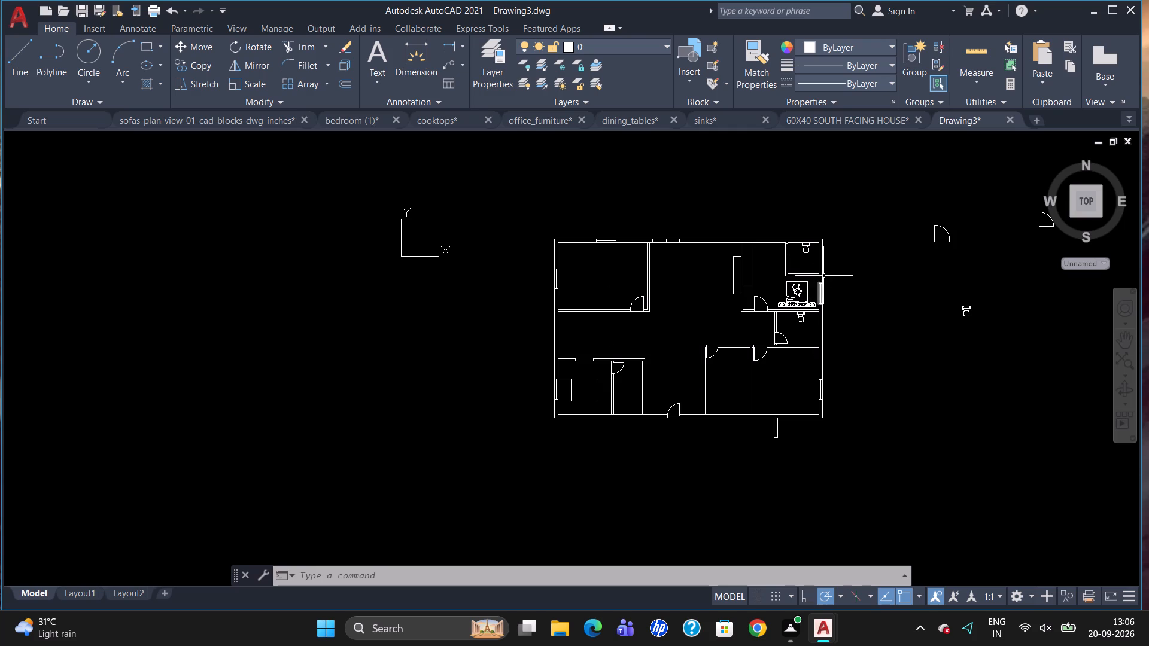
{"action": "scroll", "coordinate": [824, 271], "scroll_direction": "up", "scroll_amount": 3}
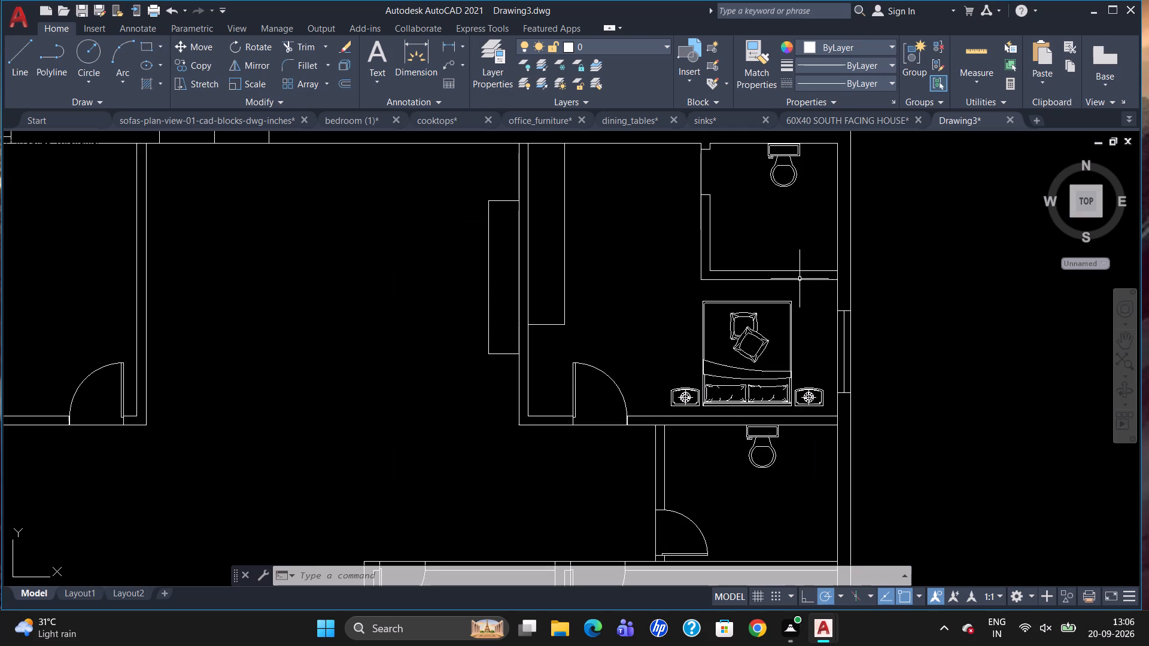
{"action": "left_click", "coordinate": [800, 279]}
{"action": "left_click", "coordinate": [788, 269]}
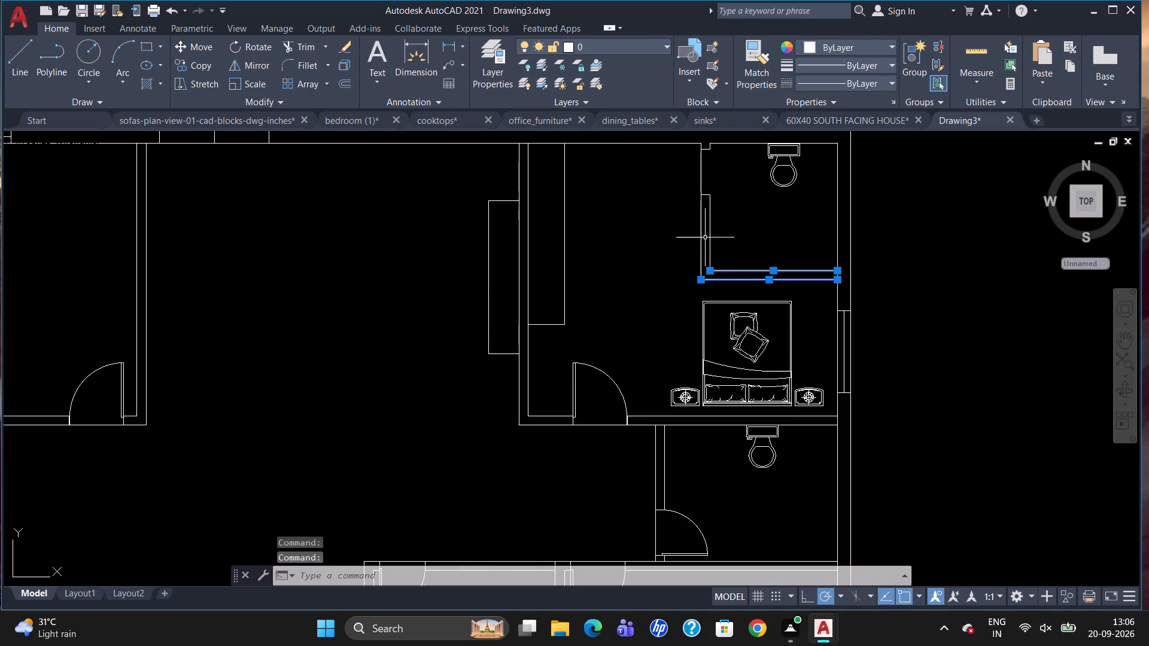
{"action": "left_click", "coordinate": [707, 234]}
{"action": "left_click", "coordinate": [713, 231]}
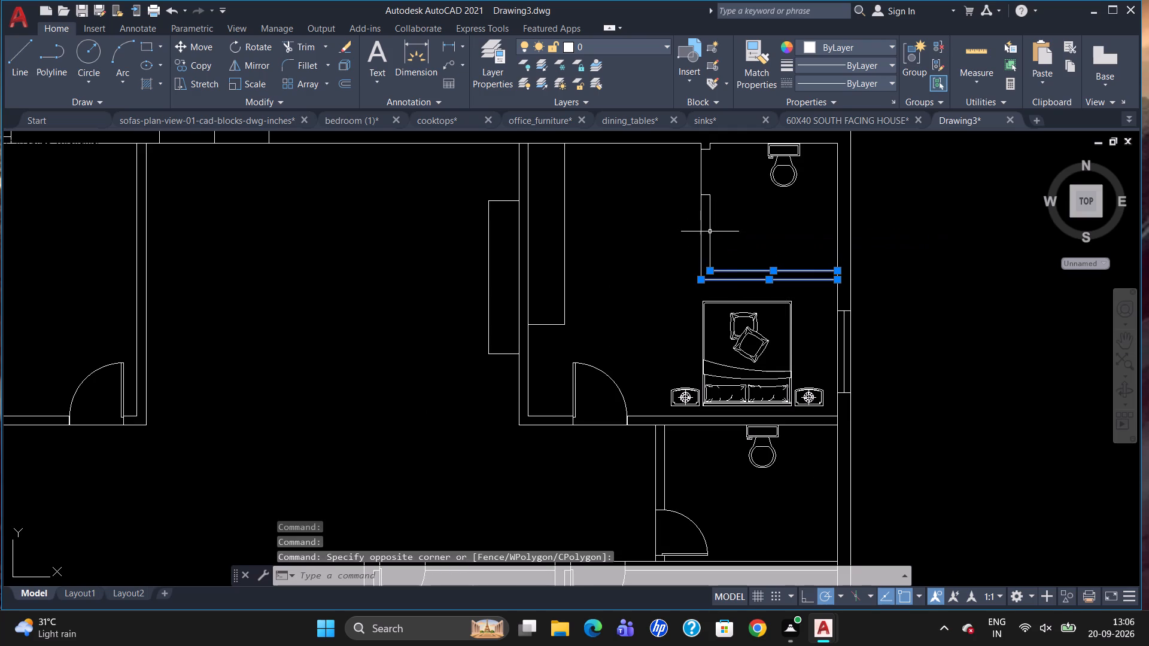
{"action": "left_click", "coordinate": [711, 229]}
{"action": "left_click", "coordinate": [701, 239]}
{"action": "key", "text": "Delete"}
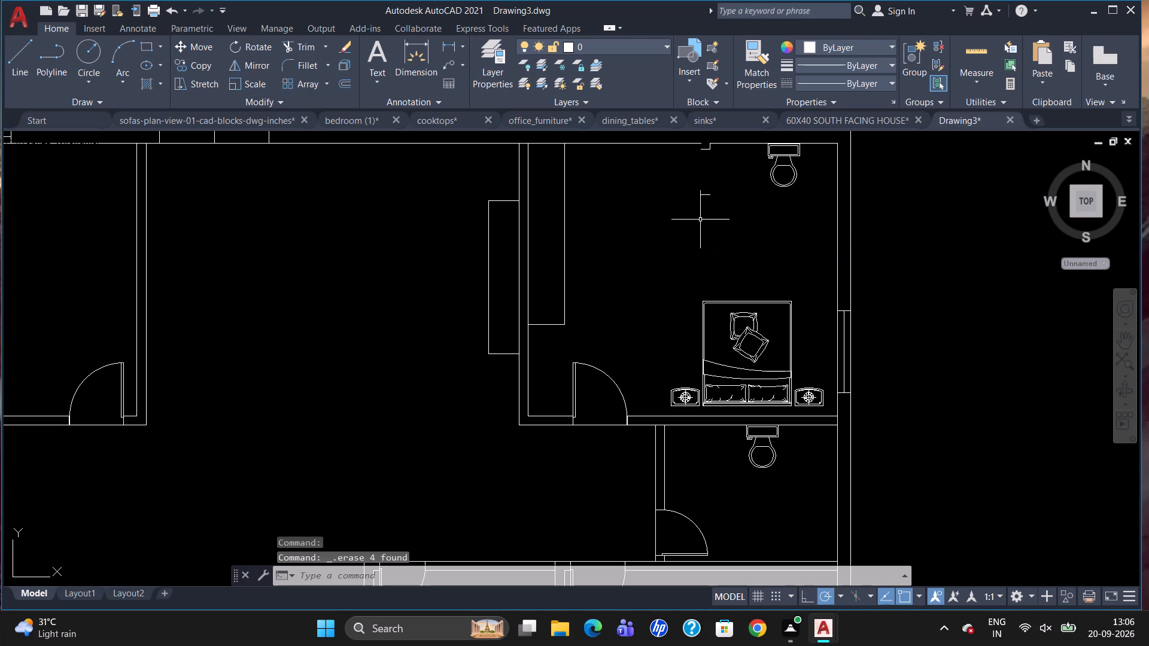
Erase the two leftover door jamb lines and the short partition stub at the top wall.
{"action": "left_click", "coordinate": [709, 195]}
{"action": "key", "text": "Delete"}
{"action": "left_click", "coordinate": [712, 146]}
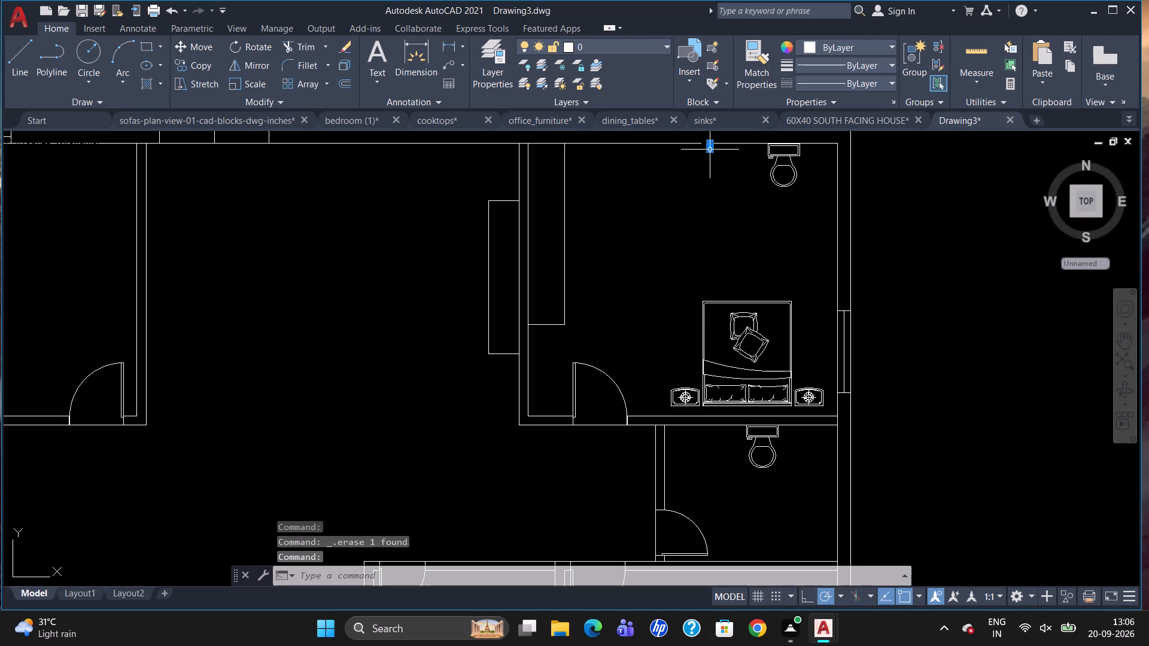
{"action": "key", "text": "Delete"}
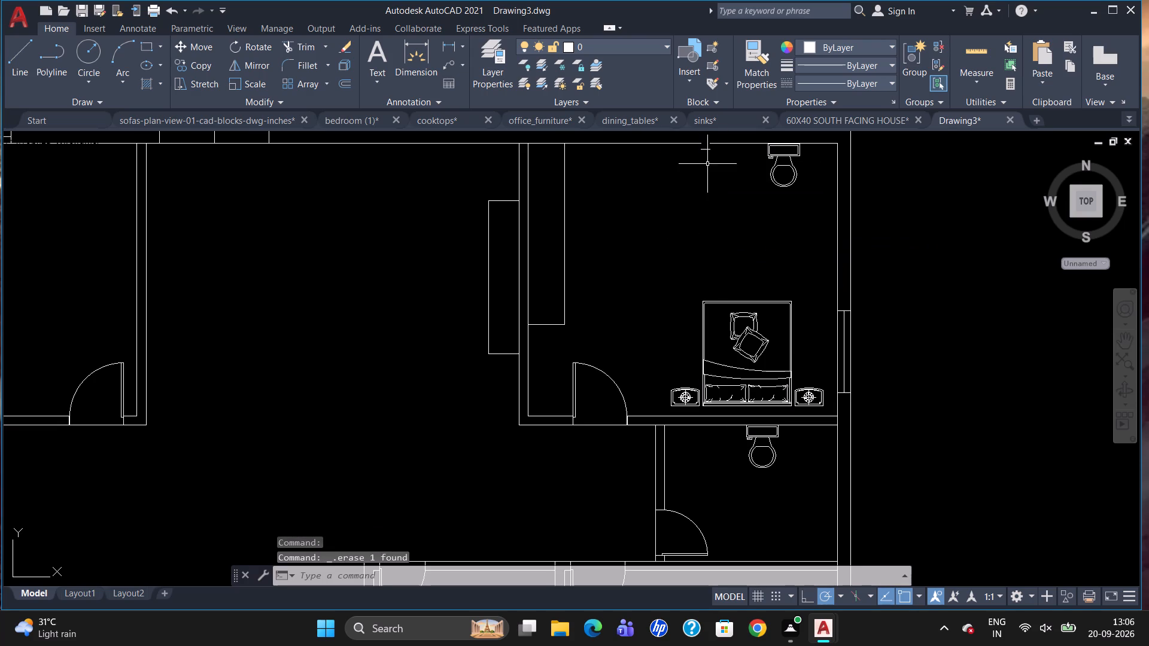
{"action": "left_click", "coordinate": [710, 147]}
{"action": "left_click", "coordinate": [709, 151]}
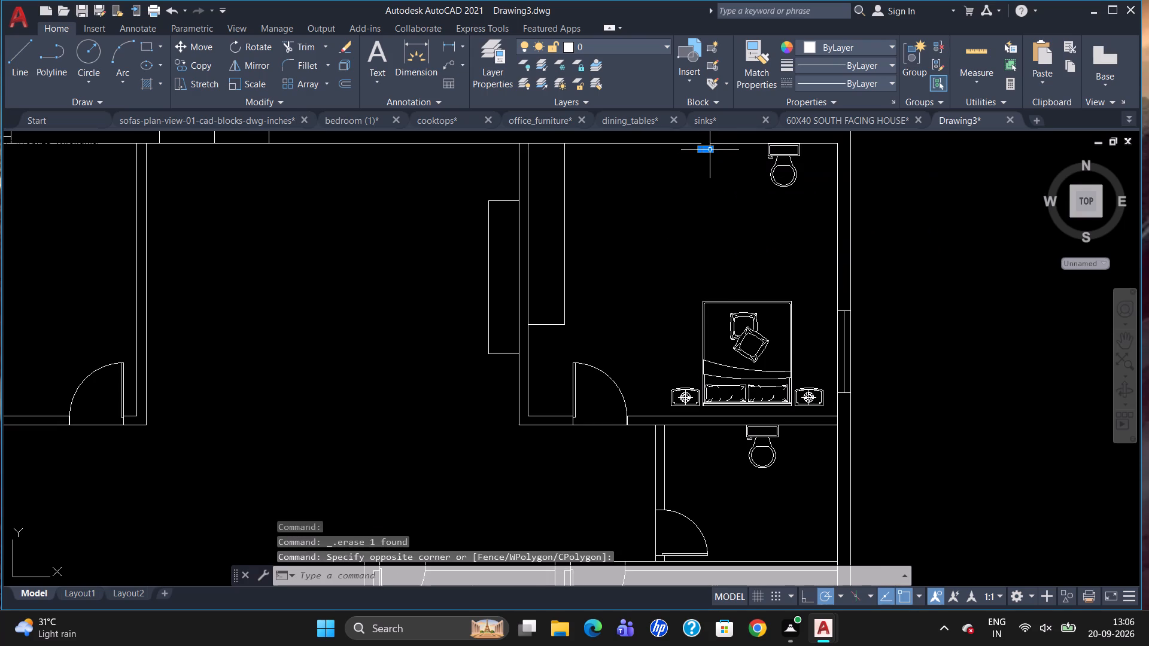
{"action": "key", "text": "Delete"}
Join the two segments of the top outer wall's inner face line across the gap left by the partition.
{"action": "scroll", "coordinate": [711, 153], "scroll_direction": "up", "scroll_amount": 2}
{"action": "scroll", "coordinate": [732, 179], "scroll_direction": "down", "scroll_amount": 2}
{"action": "scroll", "coordinate": [732, 156], "scroll_direction": "up", "scroll_amount": 1}
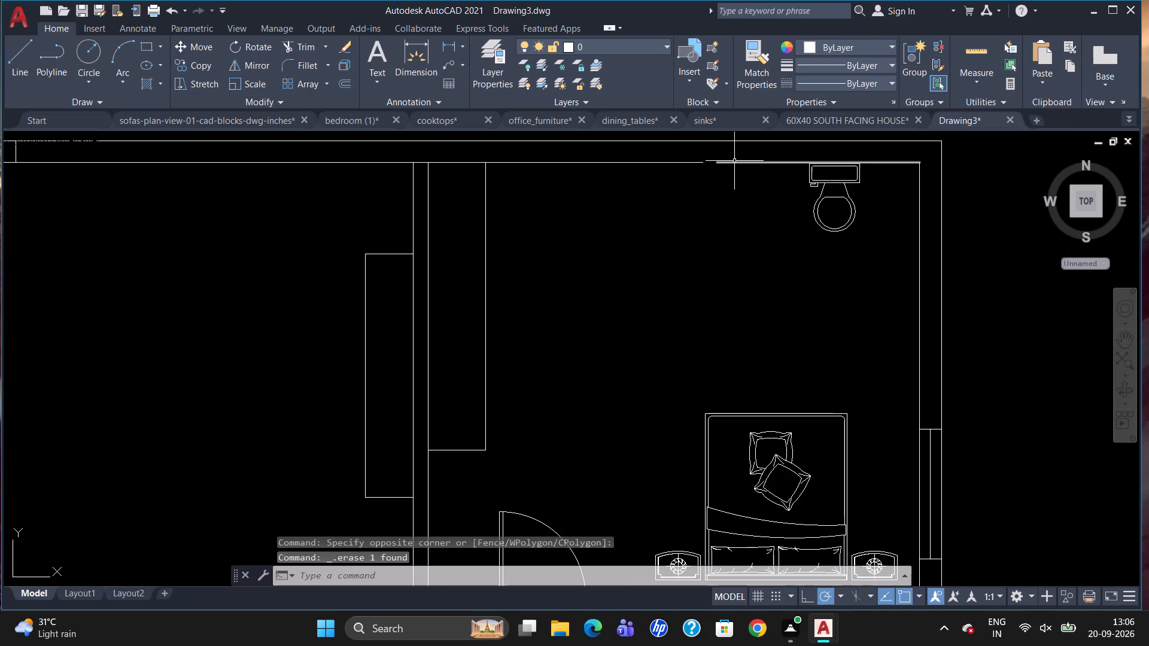
{"action": "left_click", "coordinate": [738, 161]}
{"action": "left_click", "coordinate": [683, 161]}
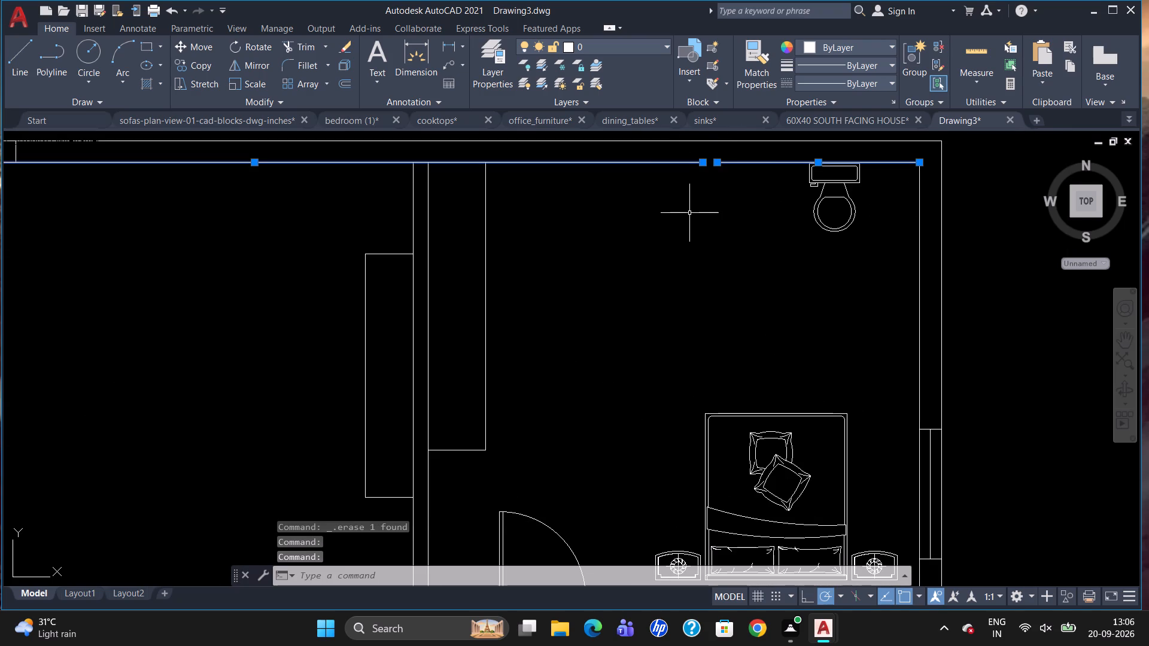
{"action": "key", "text": "j"}
{"action": "key", "text": "Return"}
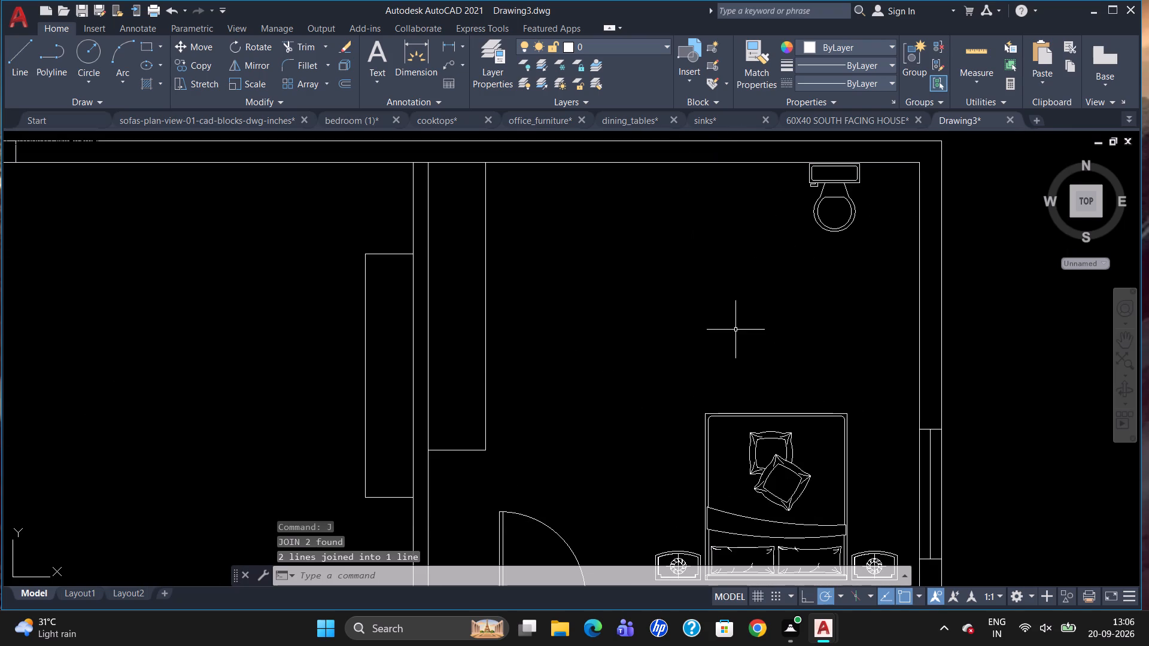
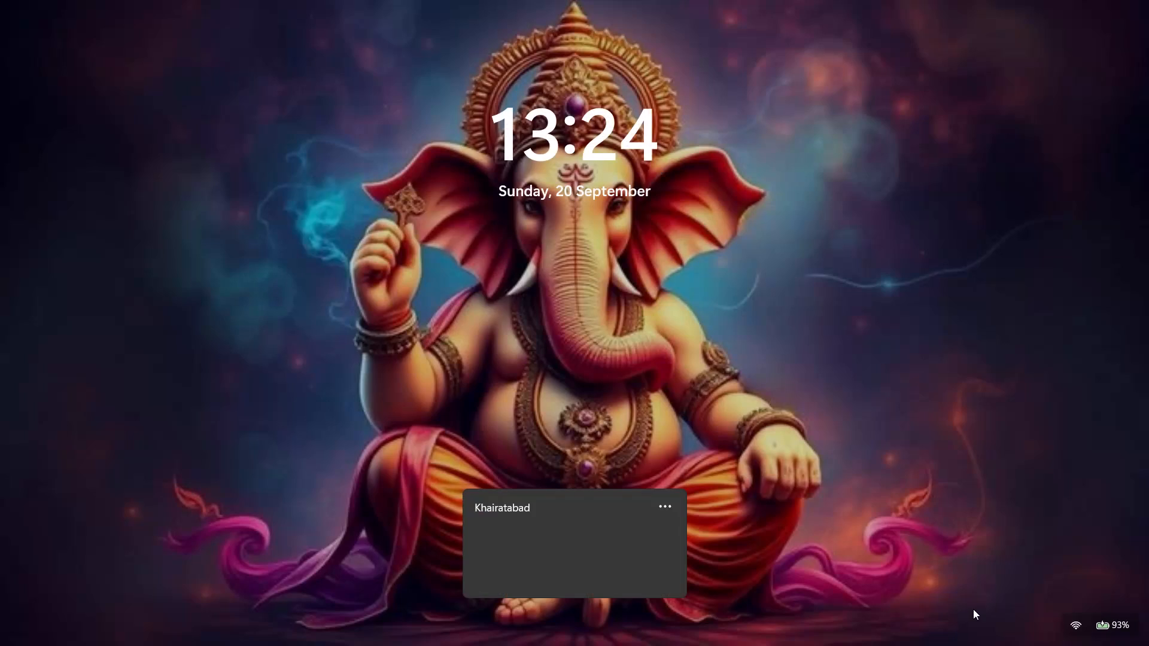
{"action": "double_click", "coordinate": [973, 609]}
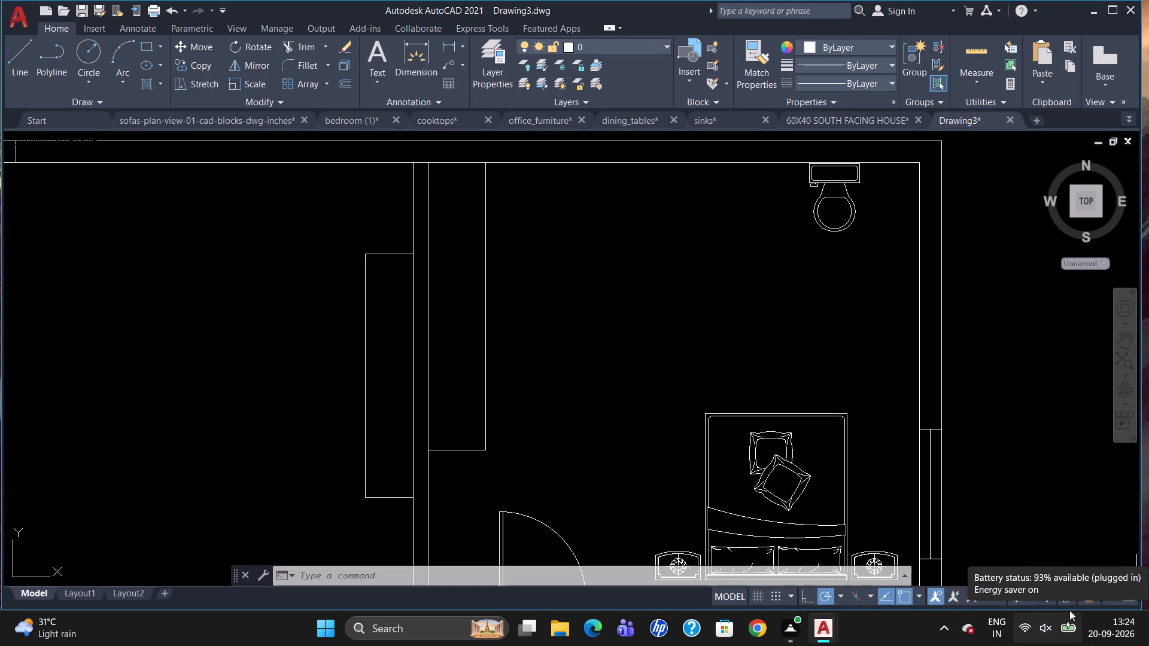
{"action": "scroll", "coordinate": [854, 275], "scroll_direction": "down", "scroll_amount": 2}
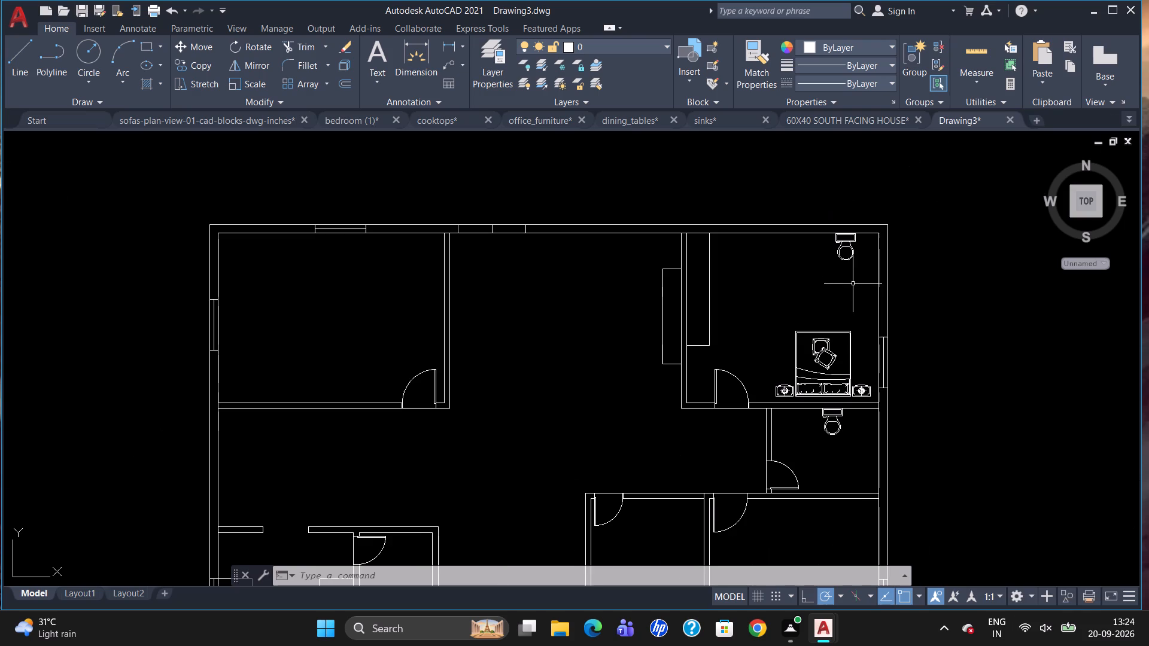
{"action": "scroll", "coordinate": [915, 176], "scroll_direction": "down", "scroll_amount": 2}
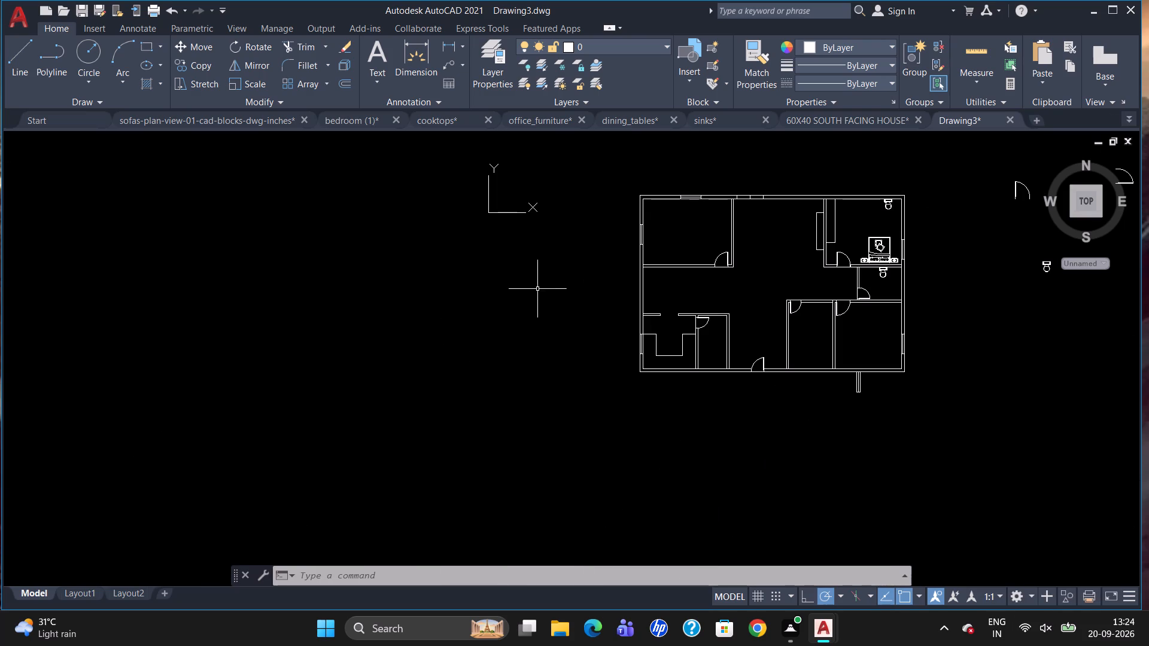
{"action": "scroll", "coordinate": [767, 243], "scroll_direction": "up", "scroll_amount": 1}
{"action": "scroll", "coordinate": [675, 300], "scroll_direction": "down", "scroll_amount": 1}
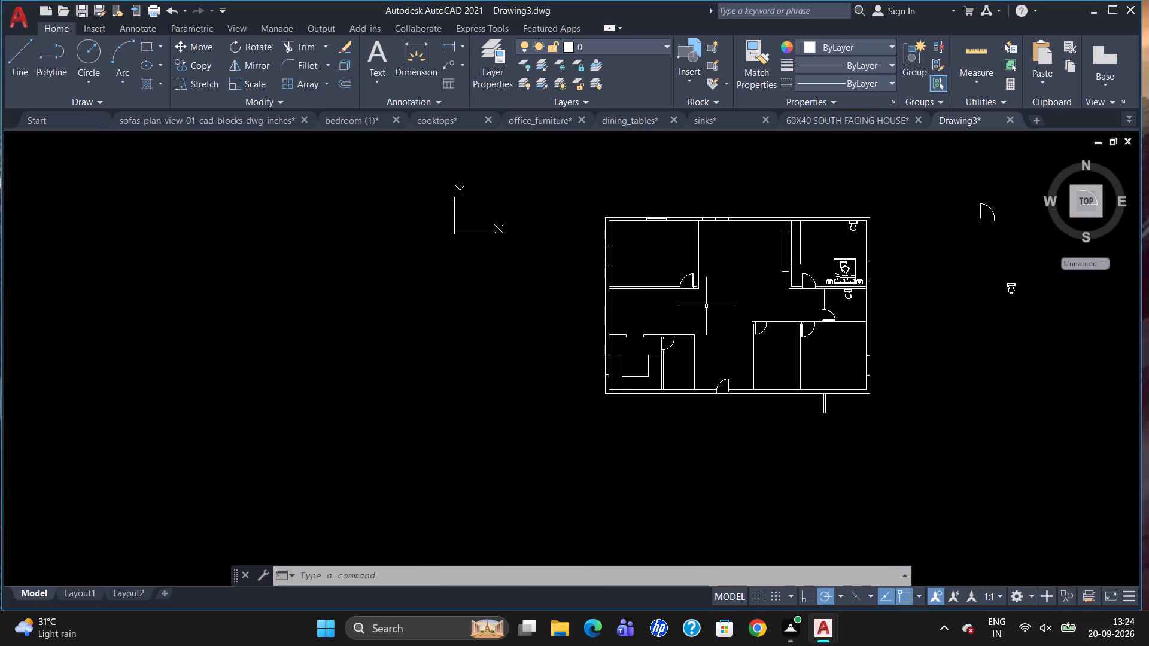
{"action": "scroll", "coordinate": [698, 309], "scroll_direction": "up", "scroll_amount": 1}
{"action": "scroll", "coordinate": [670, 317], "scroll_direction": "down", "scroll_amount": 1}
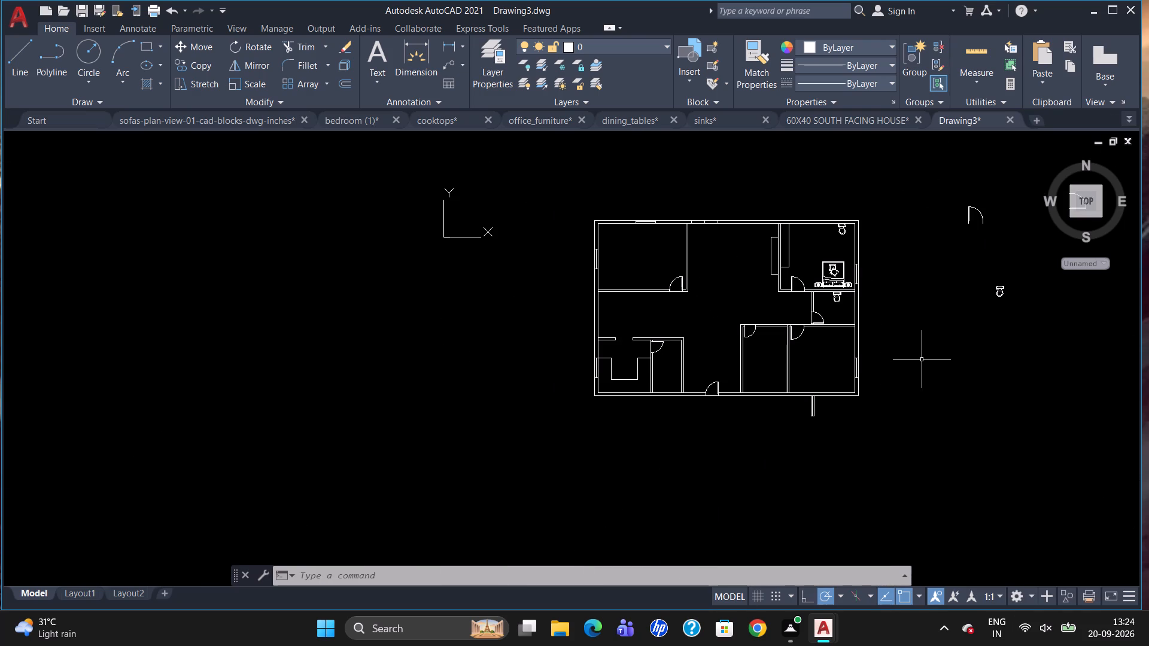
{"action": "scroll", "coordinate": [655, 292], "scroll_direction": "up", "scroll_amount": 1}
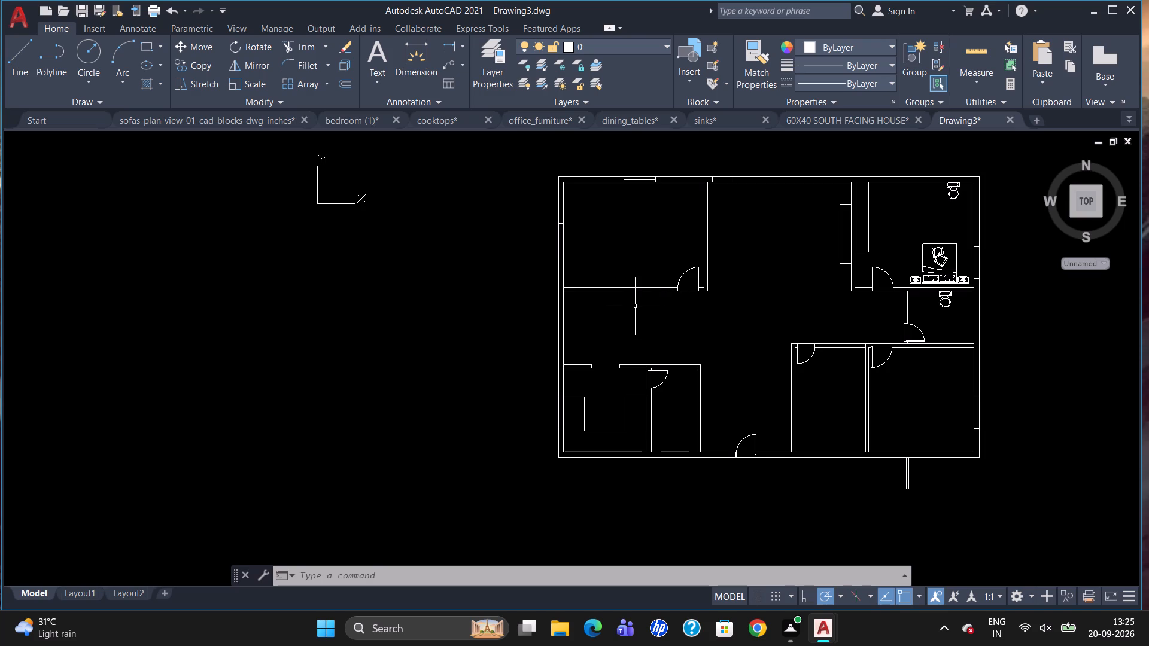
Copy the bed and side-table set from the upper-right bedroom into the upper-left bedroom, near its lower wall.
{"action": "scroll", "coordinate": [634, 304], "scroll_direction": "down", "scroll_amount": 1}
{"action": "scroll", "coordinate": [841, 298], "scroll_direction": "up", "scroll_amount": 1}
{"action": "left_click", "coordinate": [819, 283]}
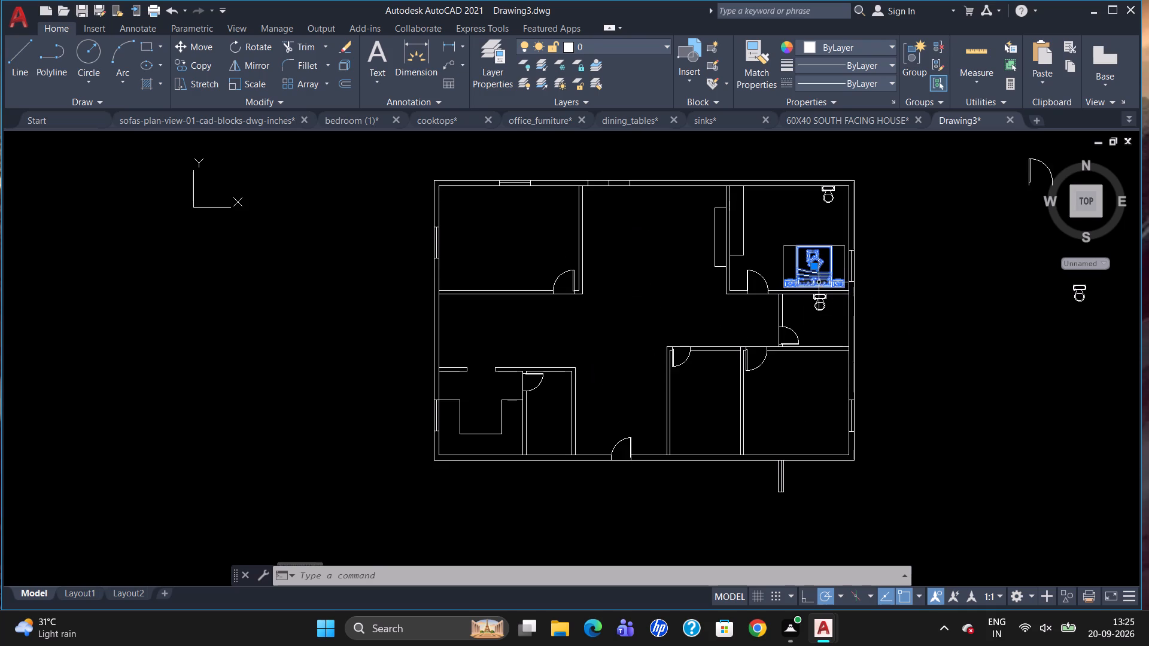
{"action": "type", "text": "CO"}
{"action": "key", "text": "Return"}
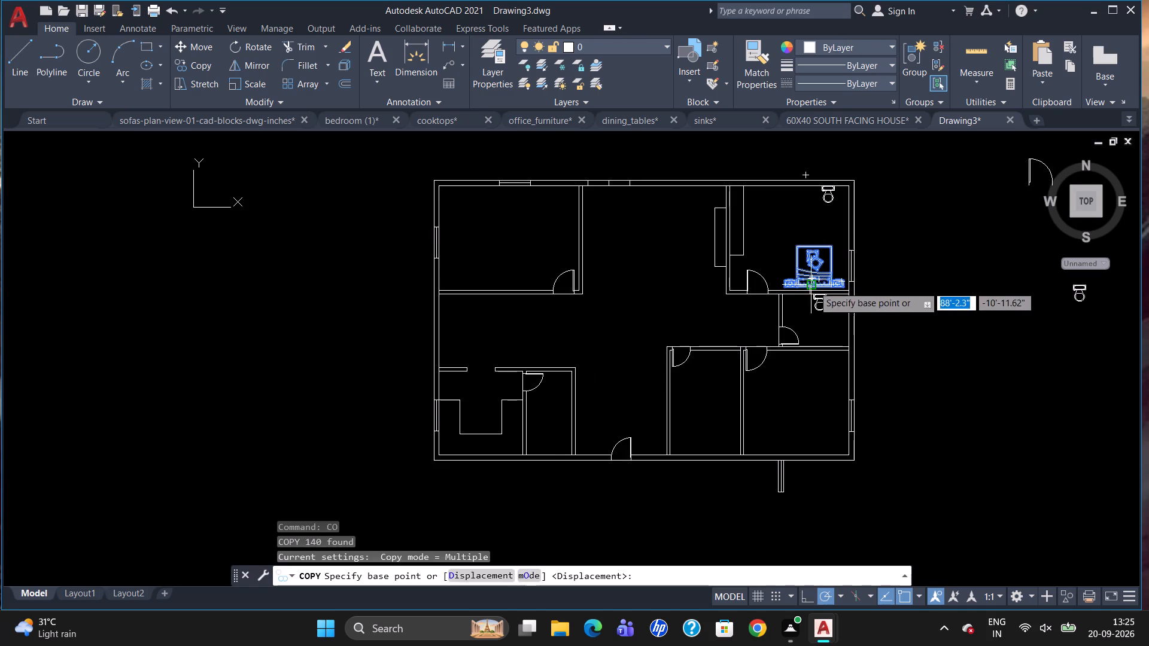
{"action": "left_click", "coordinate": [814, 285]}
{"action": "scroll", "coordinate": [521, 275], "scroll_direction": "up", "scroll_amount": 2}
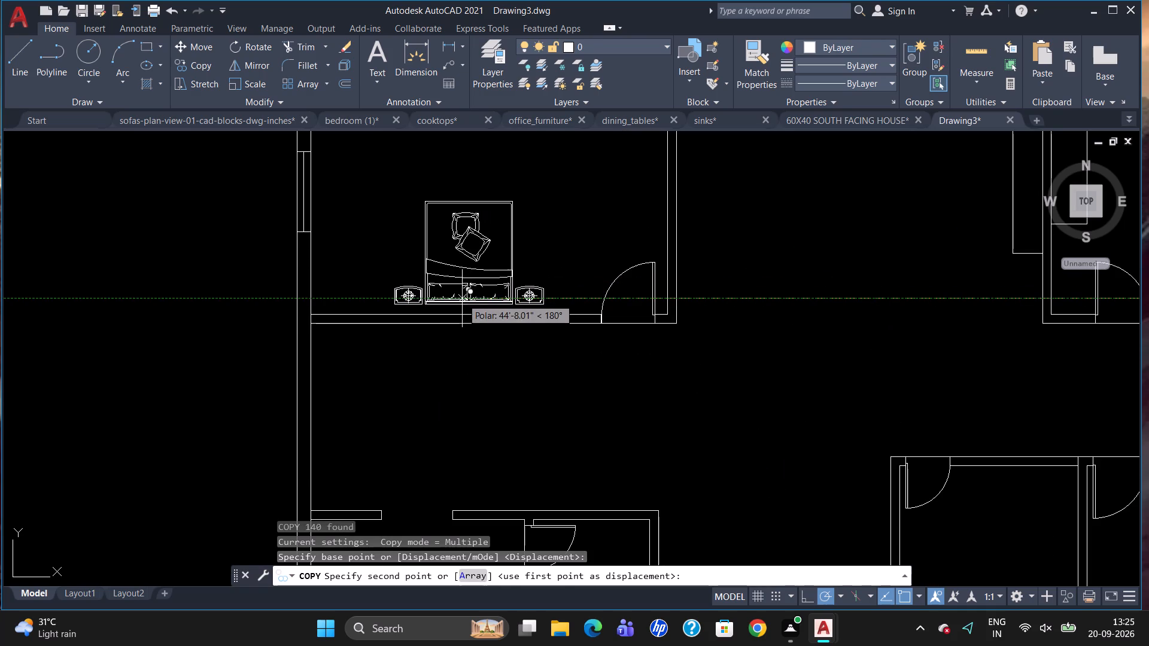
{"action": "left_click", "coordinate": [460, 304]}
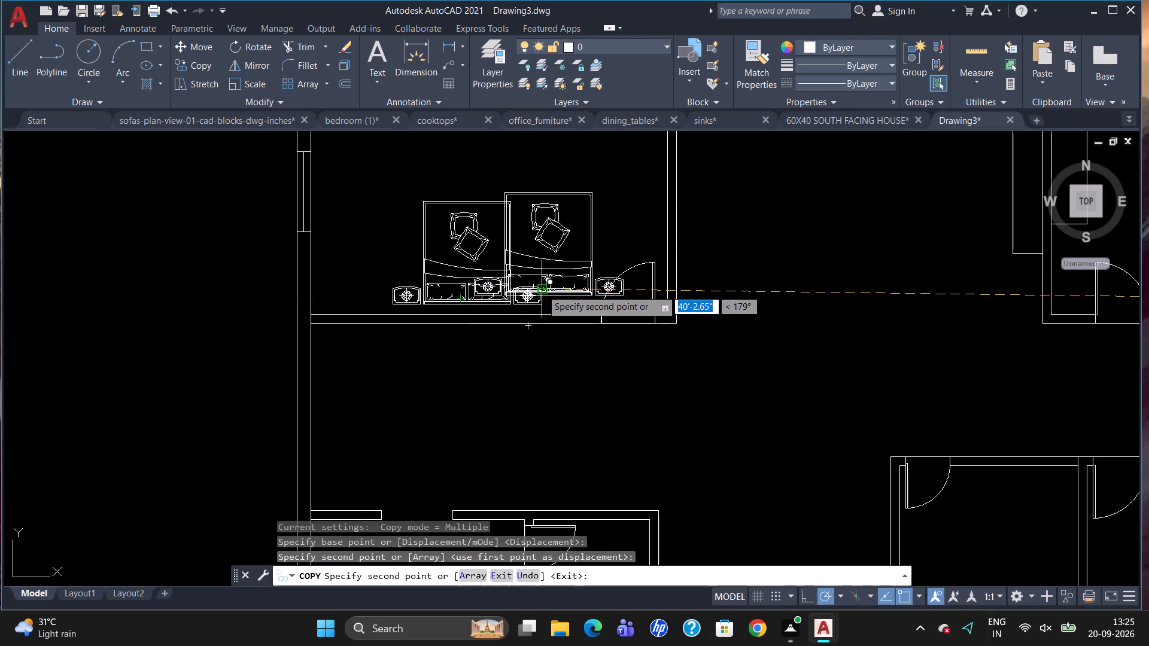
{"action": "key", "text": "Escape"}
{"action": "scroll", "coordinate": [521, 298], "scroll_direction": "up", "scroll_amount": 1}
{"action": "scroll", "coordinate": [533, 310], "scroll_direction": "down", "scroll_amount": 2}
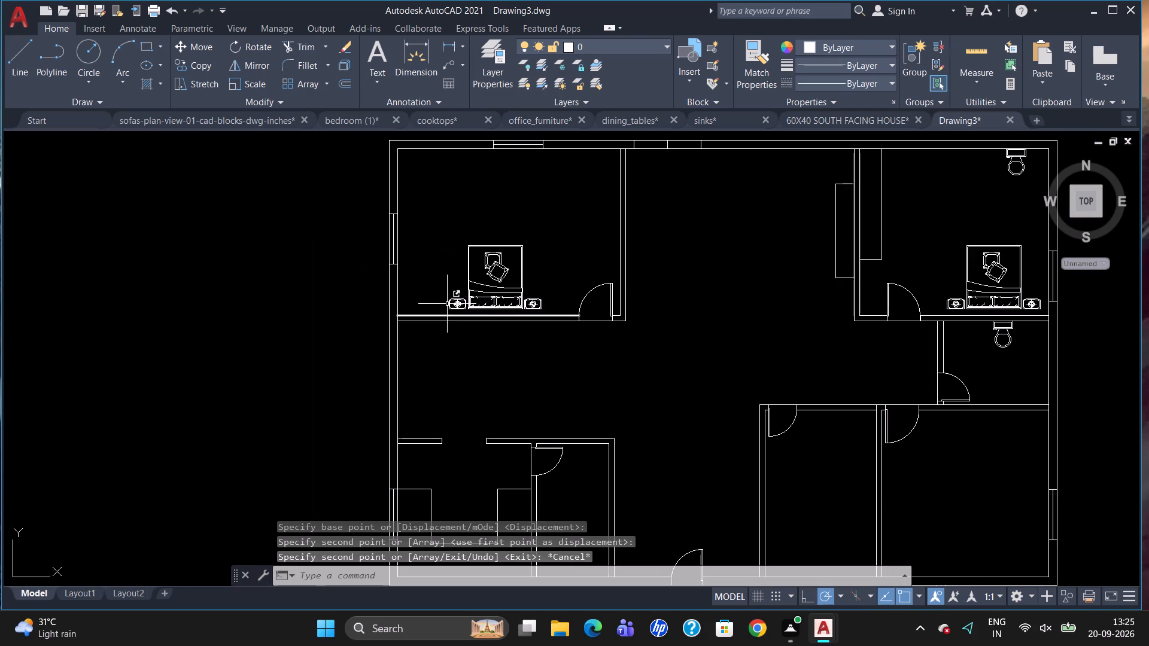
{"action": "scroll", "coordinate": [465, 276], "scroll_direction": "down", "scroll_amount": 1}
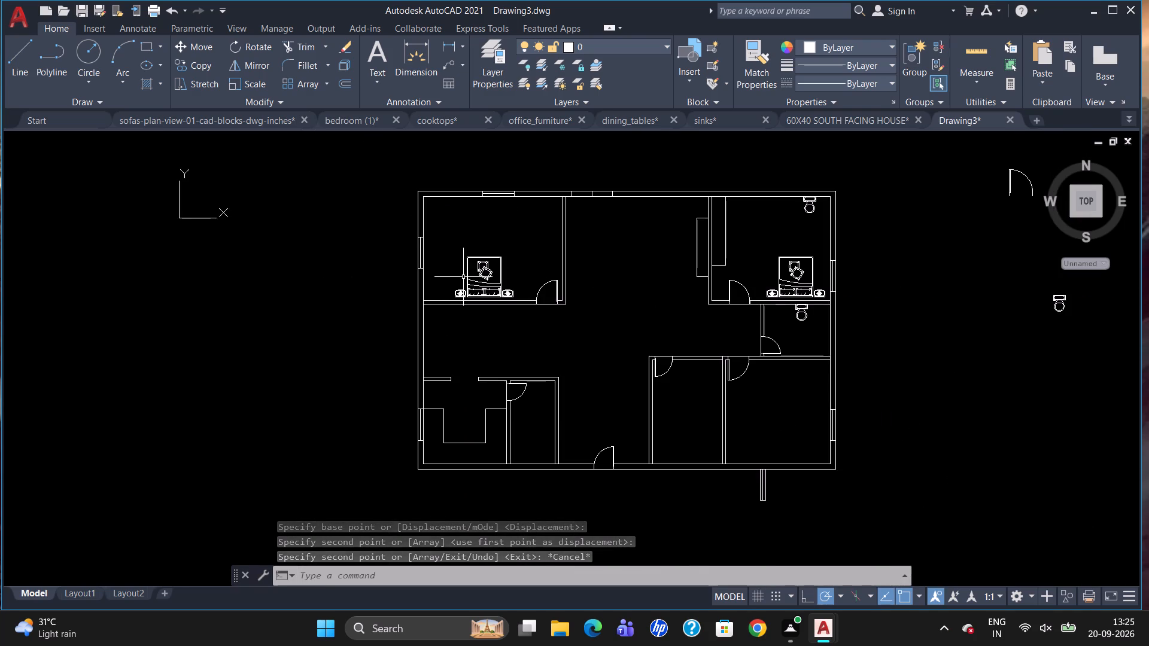
Move the upper-left bedroom's bed set about 2' horizontally toward the left outer wall.
{"action": "scroll", "coordinate": [463, 277], "scroll_direction": "up", "scroll_amount": 1}
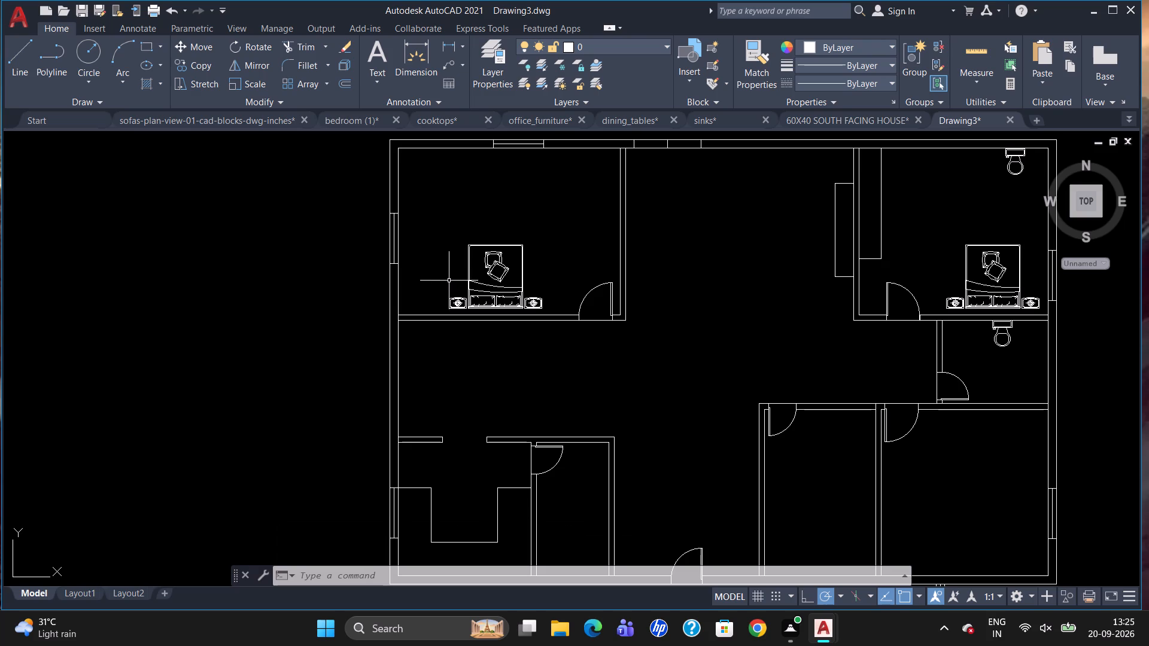
{"action": "left_click", "coordinate": [472, 292]}
{"action": "key", "text": "m"}
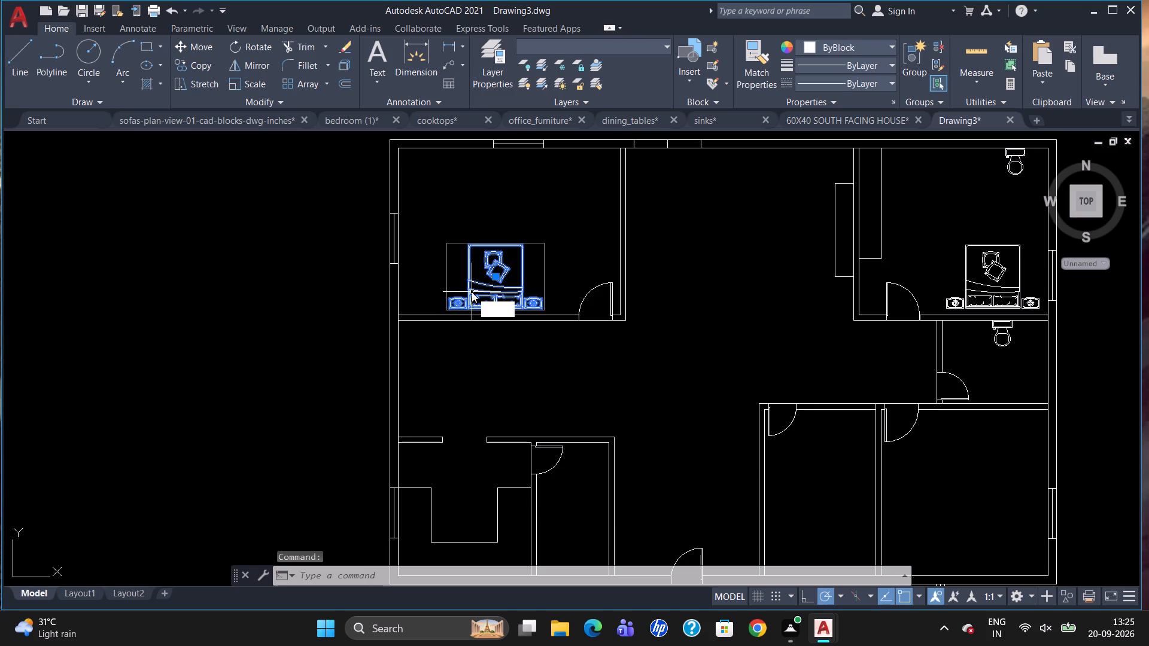
{"action": "key", "text": "Return"}
{"action": "left_click", "coordinate": [472, 291]}
{"action": "scroll", "coordinate": [452, 287], "scroll_direction": "up", "scroll_amount": 1}
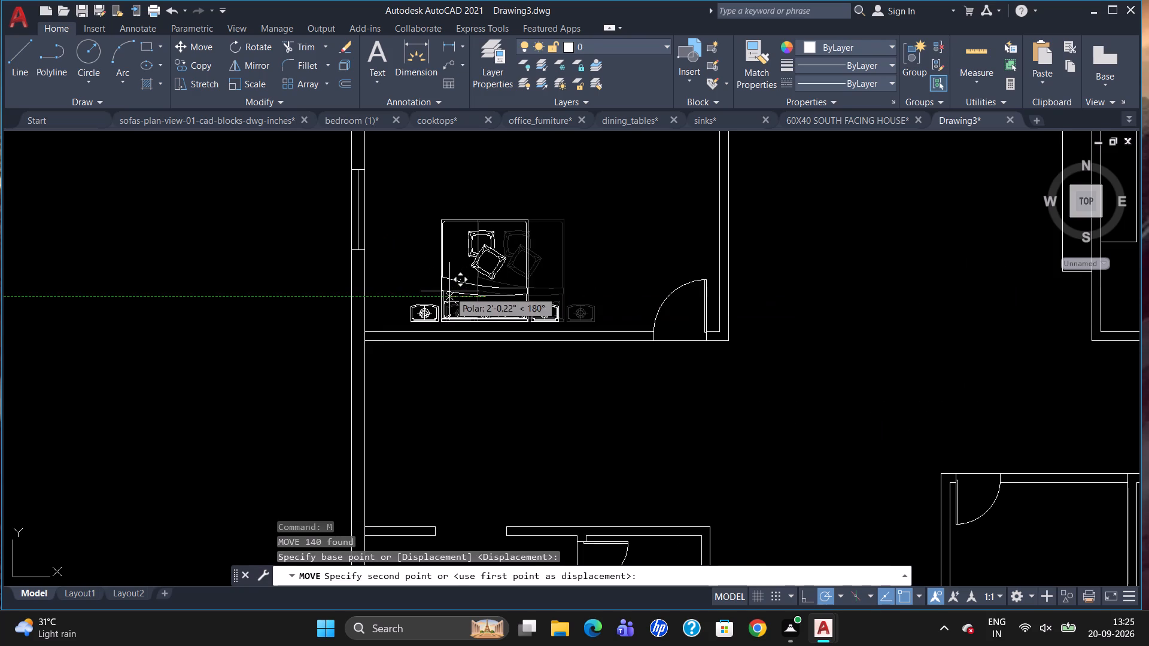
{"action": "left_click", "coordinate": [449, 291]}
{"action": "key", "text": "Escape"}
{"action": "scroll", "coordinate": [524, 300], "scroll_direction": "down", "scroll_amount": 1}
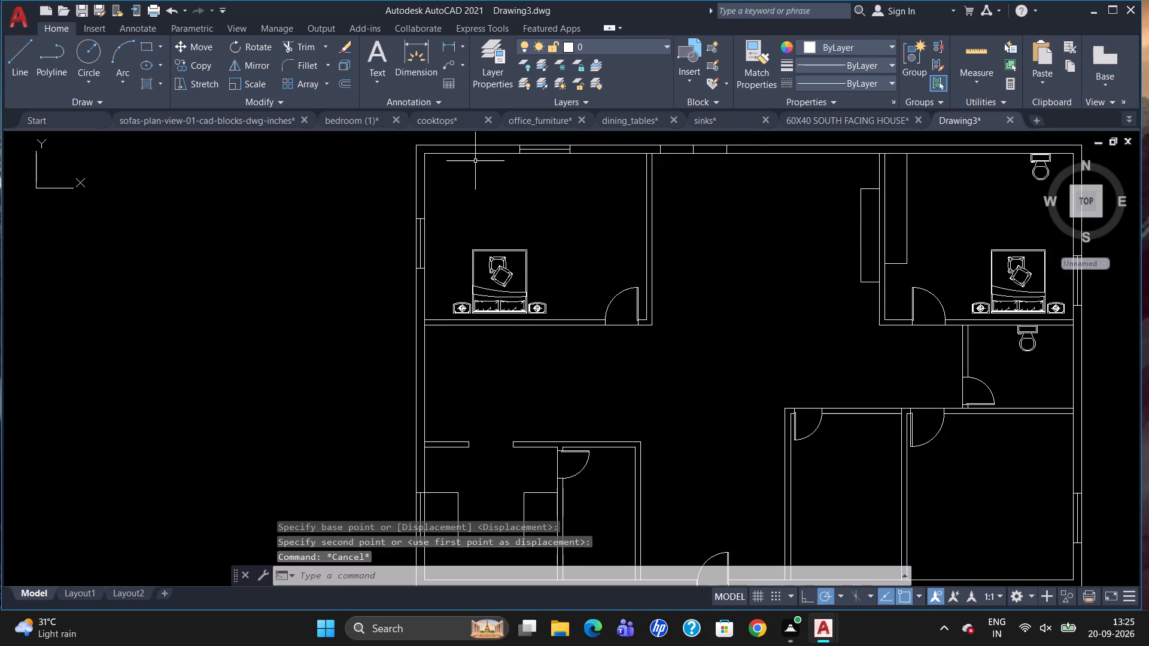
Draw enclosure lines in the upper-left bedroom, starting 7'6" from its top-left inner corner, running 7'6" down and across to the left wall.
{"action": "scroll", "coordinate": [475, 156], "scroll_direction": "up", "scroll_amount": 1}
{"action": "key", "text": "l"}
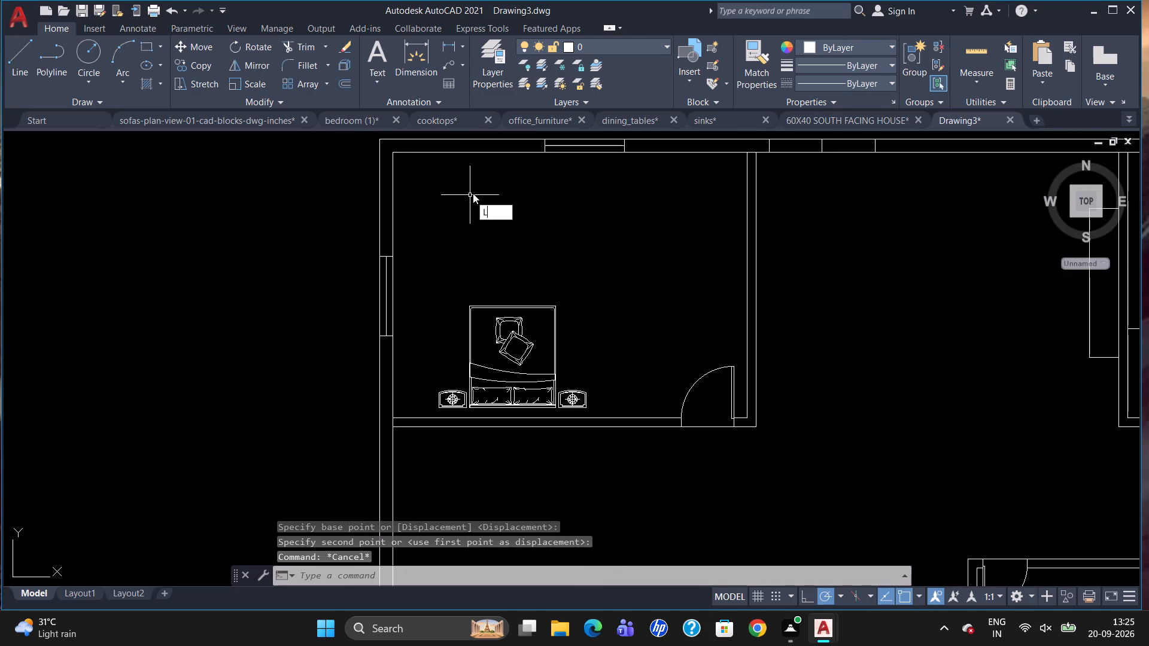
{"action": "key", "text": "Return"}
{"action": "type", "text": "TK"}
{"action": "key", "text": "Return"}
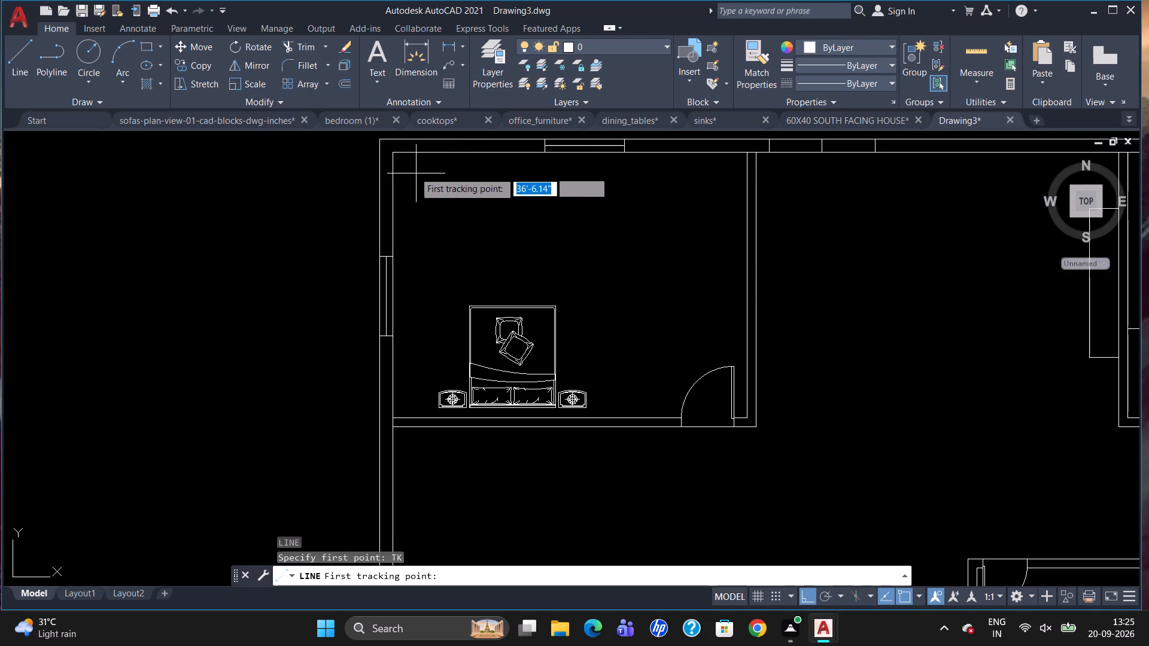
{"action": "left_click_drag", "start_coordinate": [393, 156], "coordinate": [439, 163]}
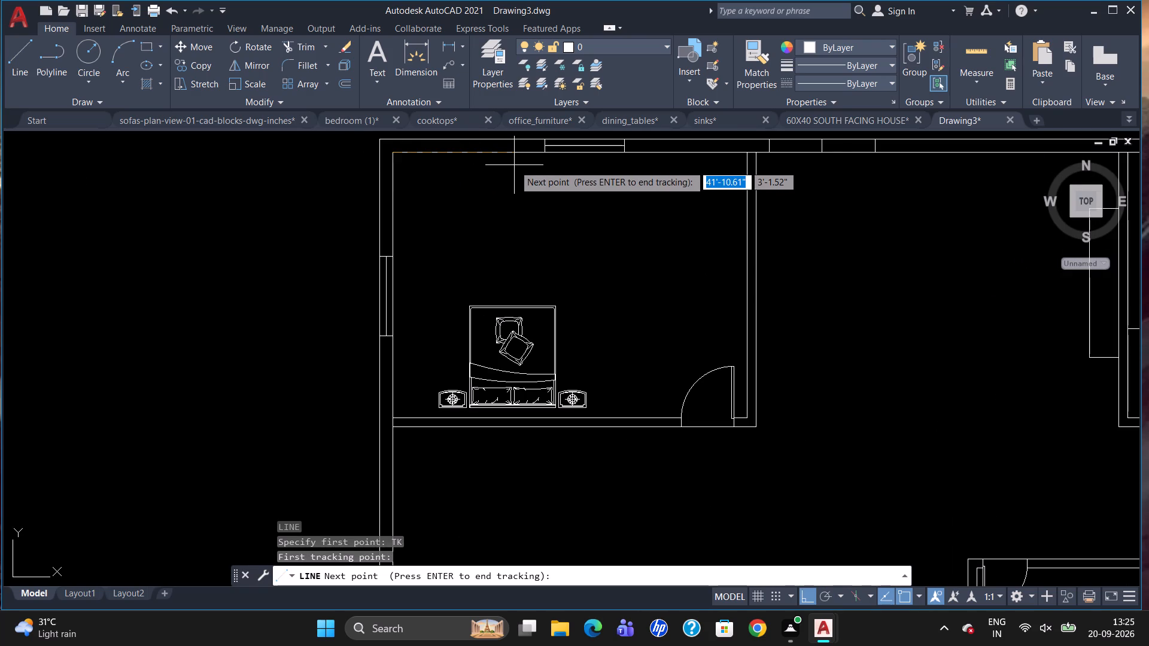
{"action": "key", "text": "7"}
{"action": "type", "text": "'6"}
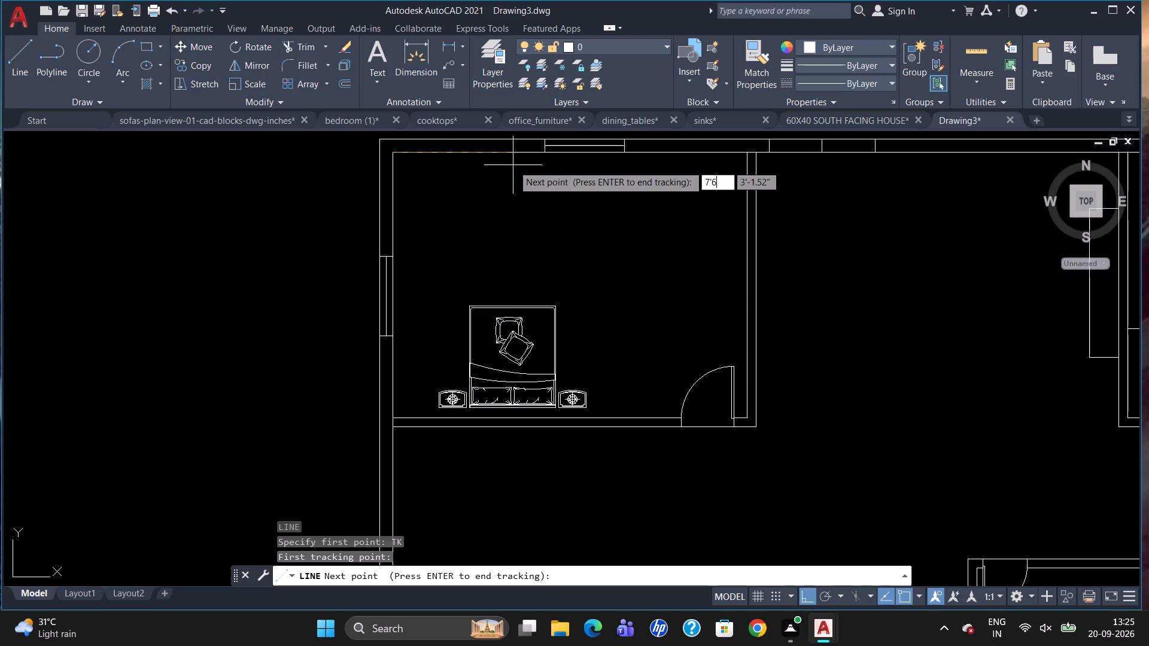
{"action": "key", "text": "shift+quotedbl"}
{"action": "key", "text": "Return"}
{"action": "key", "text": "Return"}
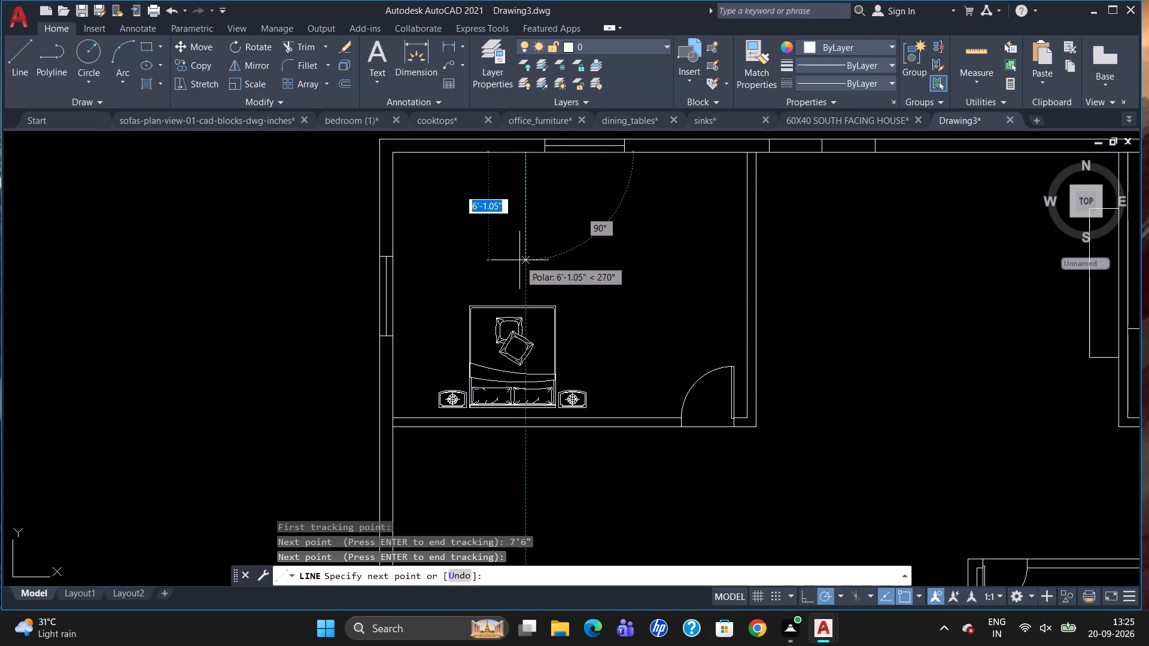
{"action": "key", "text": "7"}
{"action": "key", "text": "apostrophe"}
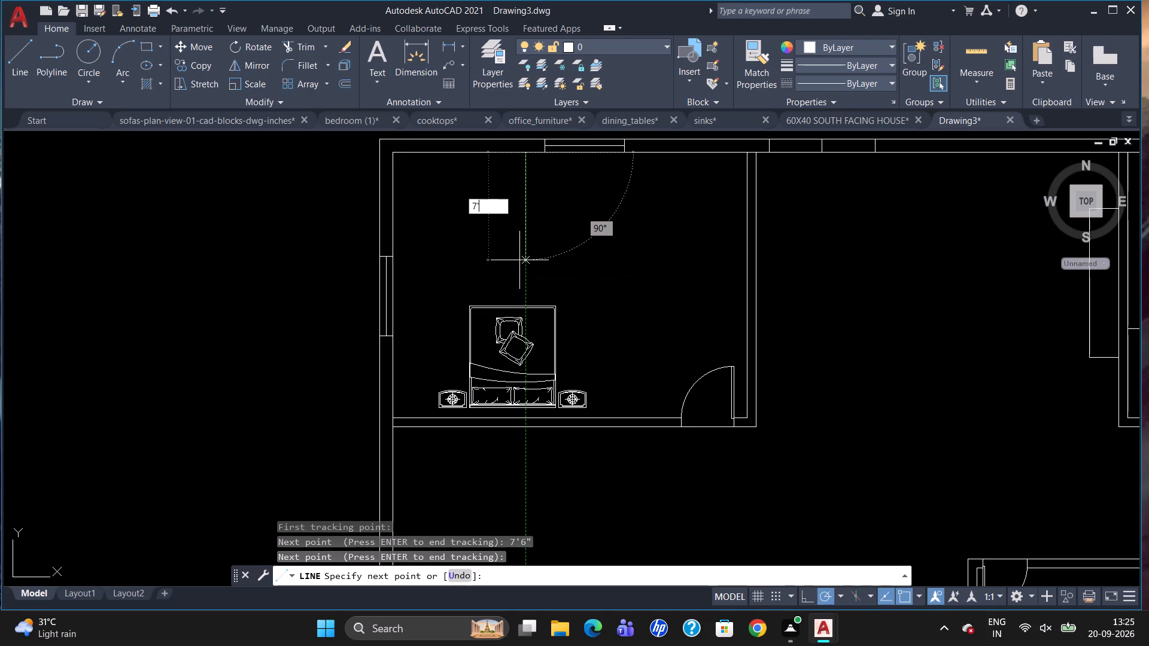
{"action": "key", "text": "6"}
{"action": "key", "text": "shift+quotedbl"}
{"action": "key", "text": "Return"}
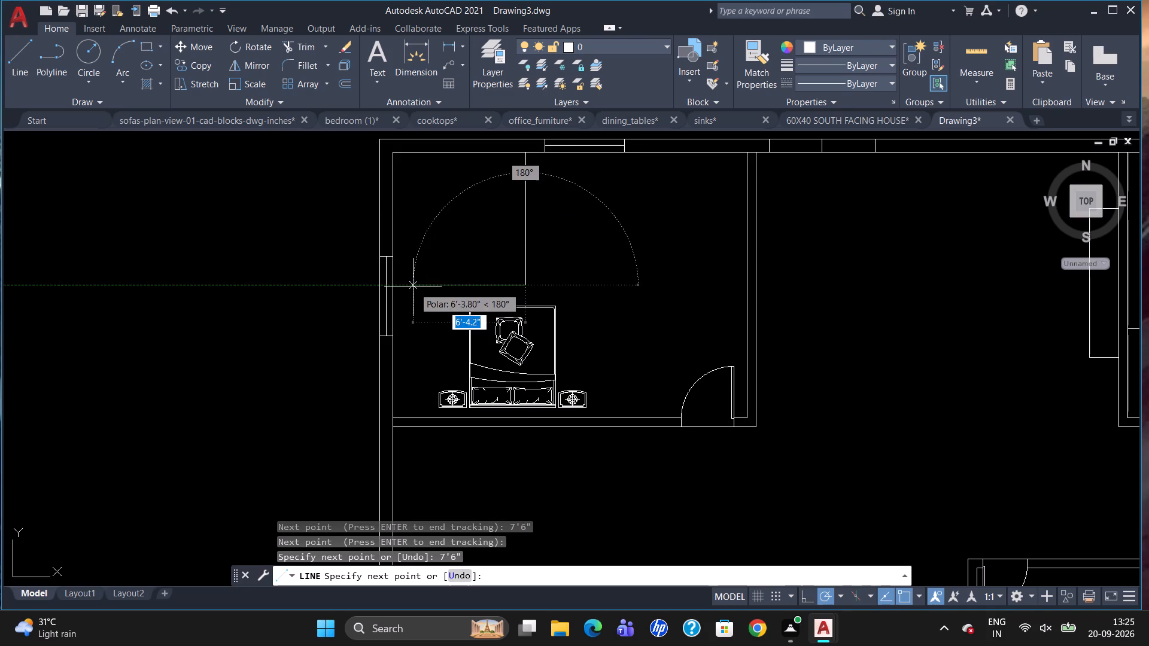
{"action": "left_click", "coordinate": [392, 286]}
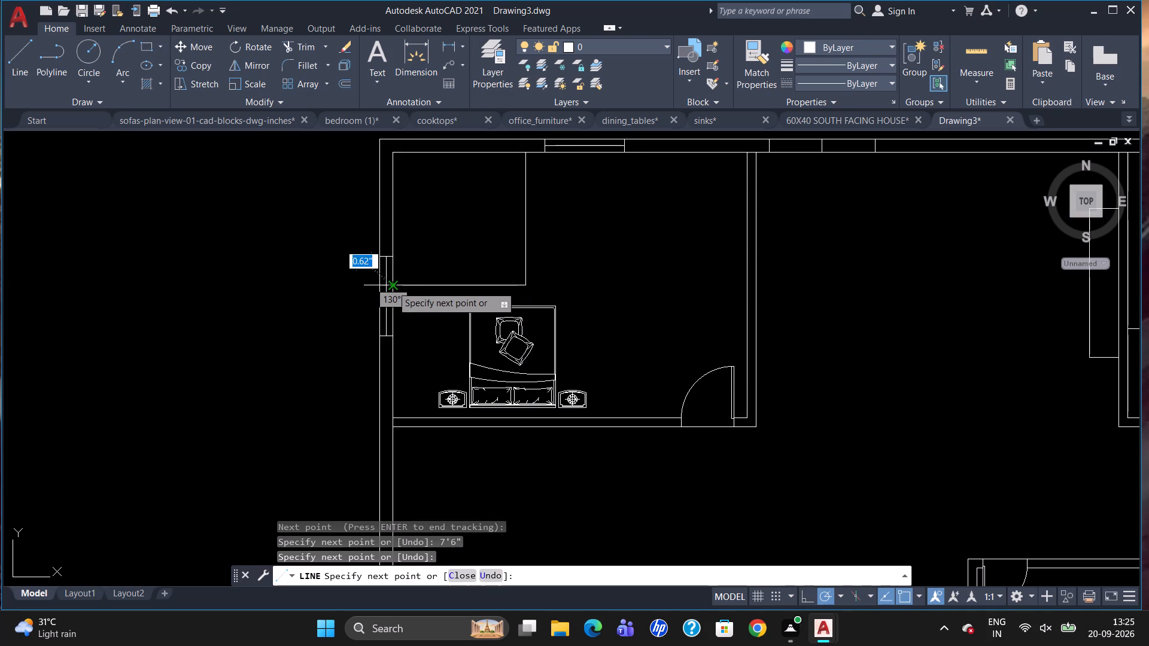
{"action": "key", "text": "Escape"}
Move the upper-left bedroom's left-wall window down along the wall, clear of the new enclosure's lower line.
{"action": "left_click", "coordinate": [379, 294]}
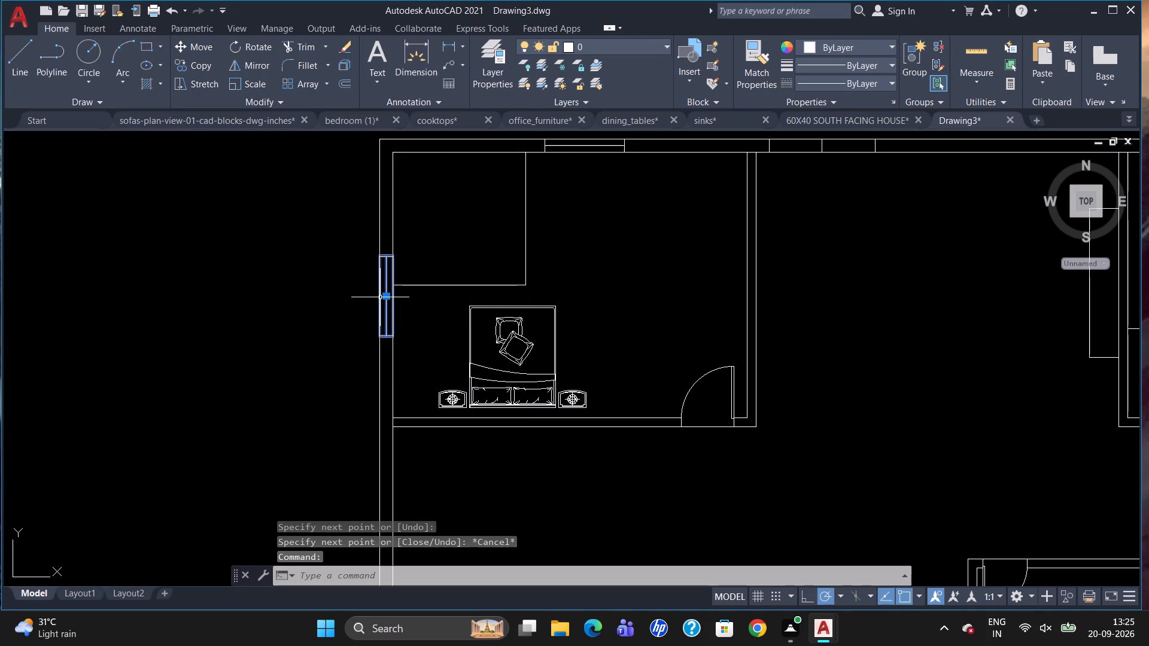
{"action": "key", "text": "m"}
{"action": "key", "text": "Return"}
{"action": "left_click_drag", "start_coordinate": [391, 257], "coordinate": [390, 281]}
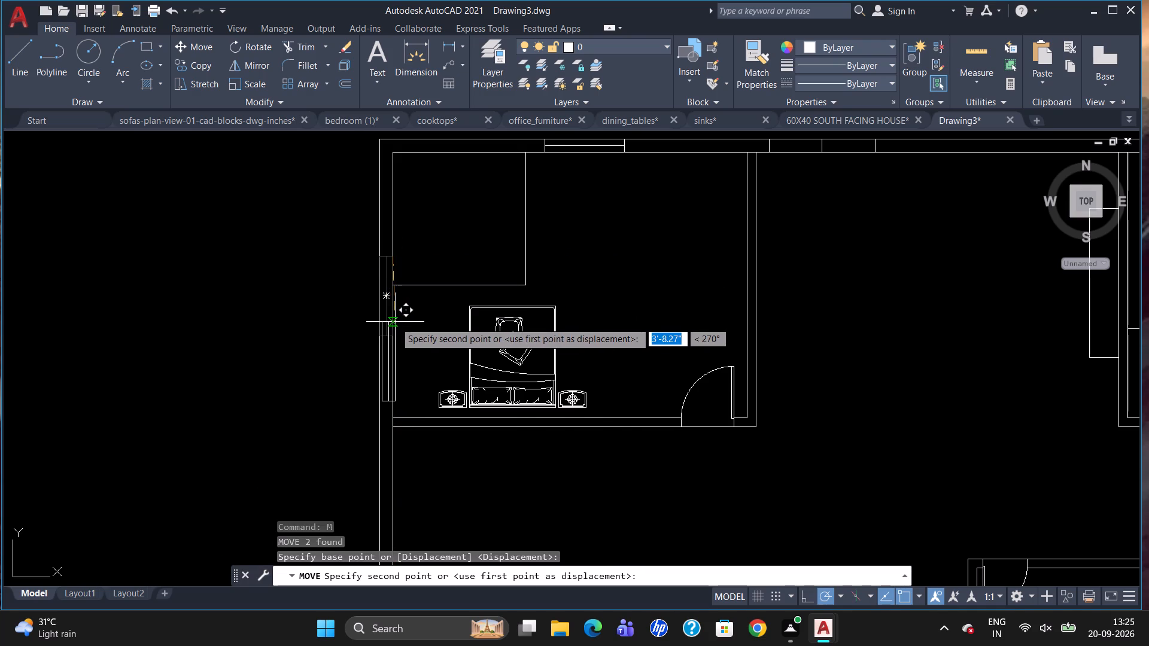
{"action": "scroll", "coordinate": [395, 322], "scroll_direction": "up", "scroll_amount": 2}
{"action": "left_click", "coordinate": [387, 316]}
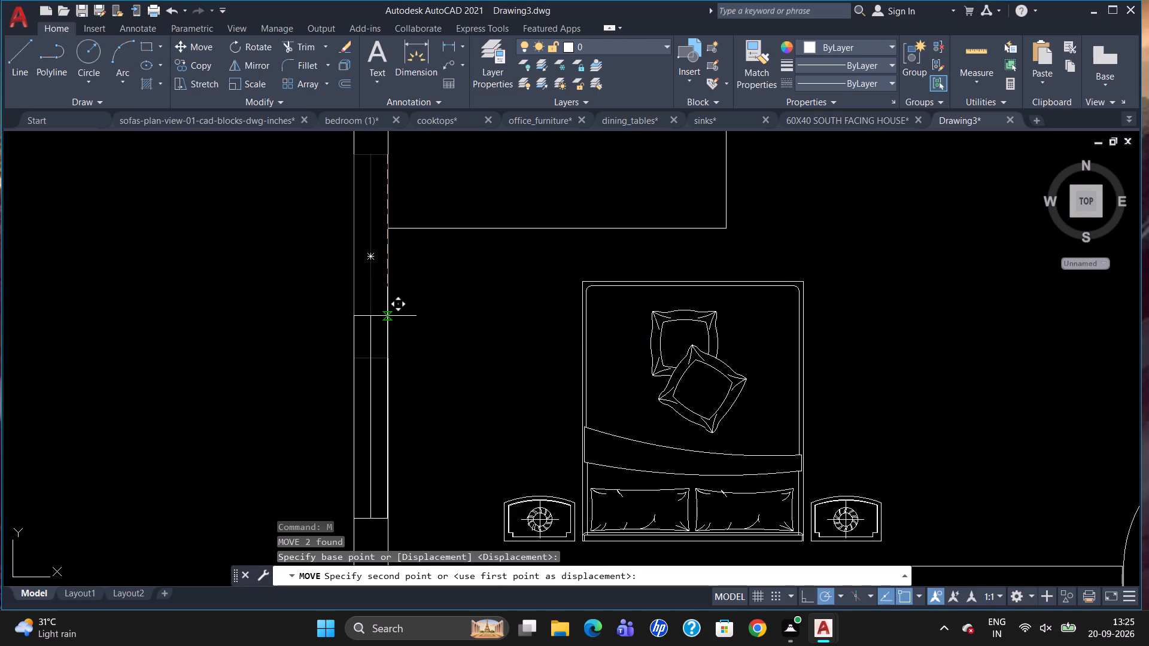
{"action": "scroll", "coordinate": [442, 315], "scroll_direction": "down", "scroll_amount": 2}
{"action": "scroll", "coordinate": [686, 169], "scroll_direction": "up", "scroll_amount": 1}
{"action": "scroll", "coordinate": [656, 254], "scroll_direction": "down", "scroll_amount": 1}
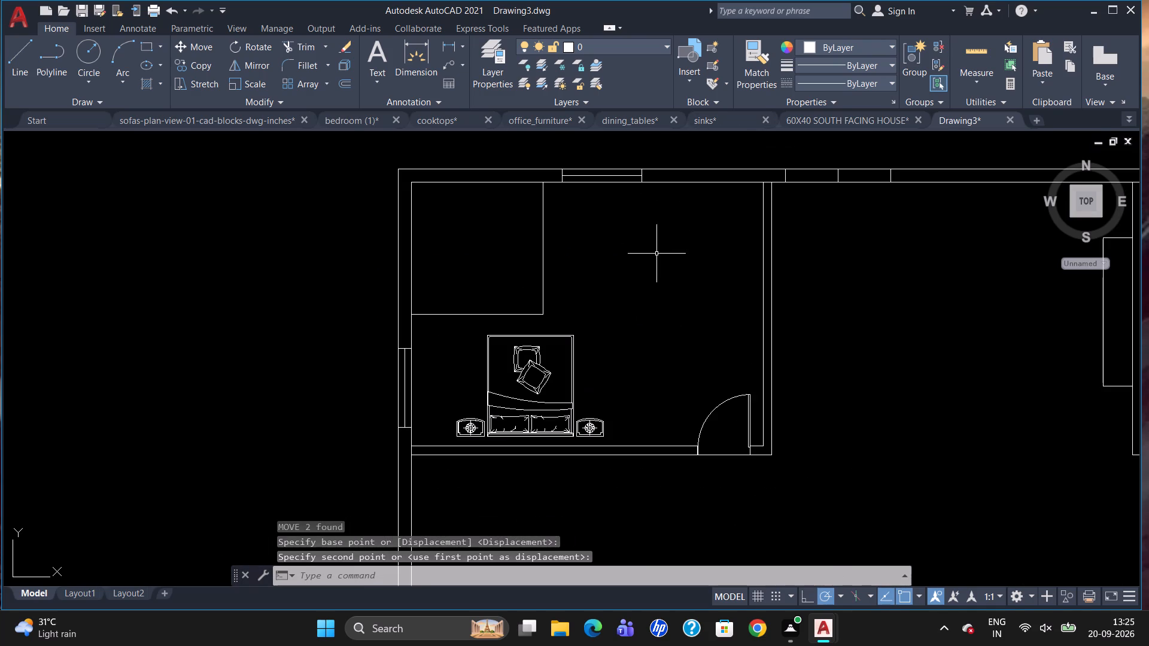
Move the upper-left bedroom's top-wall window about 1'-8" along the wall, away from the new enclosure.
{"action": "left_click", "coordinate": [629, 179]}
{"action": "left_click", "coordinate": [635, 172]}
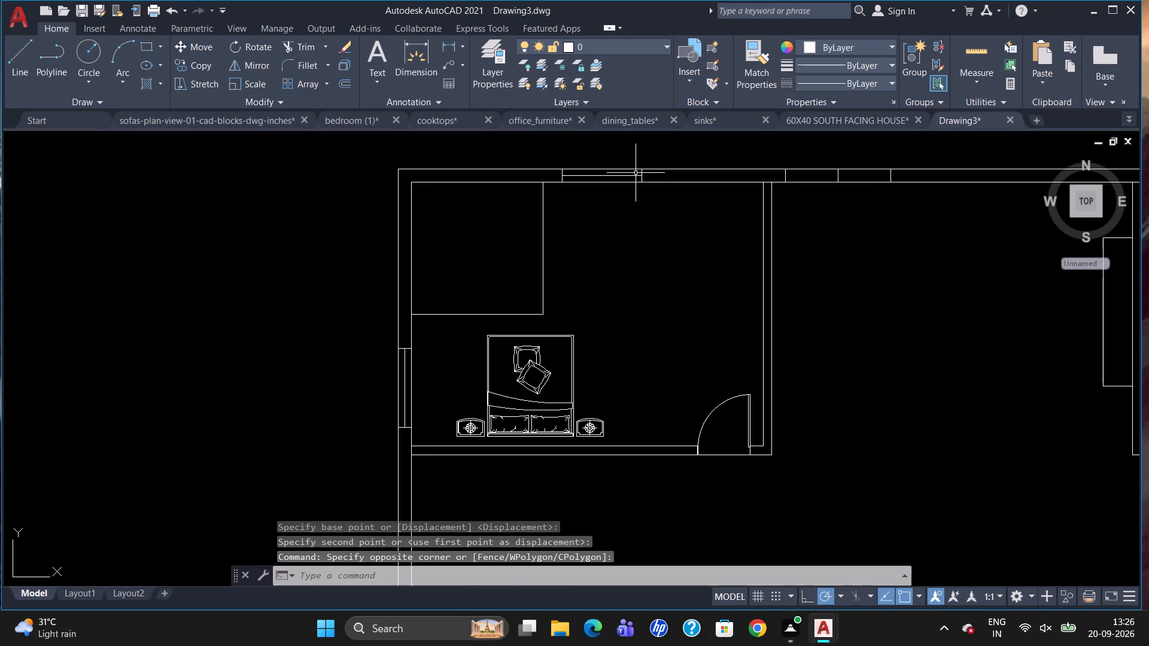
{"action": "left_click", "coordinate": [636, 175]}
{"action": "key", "text": "m"}
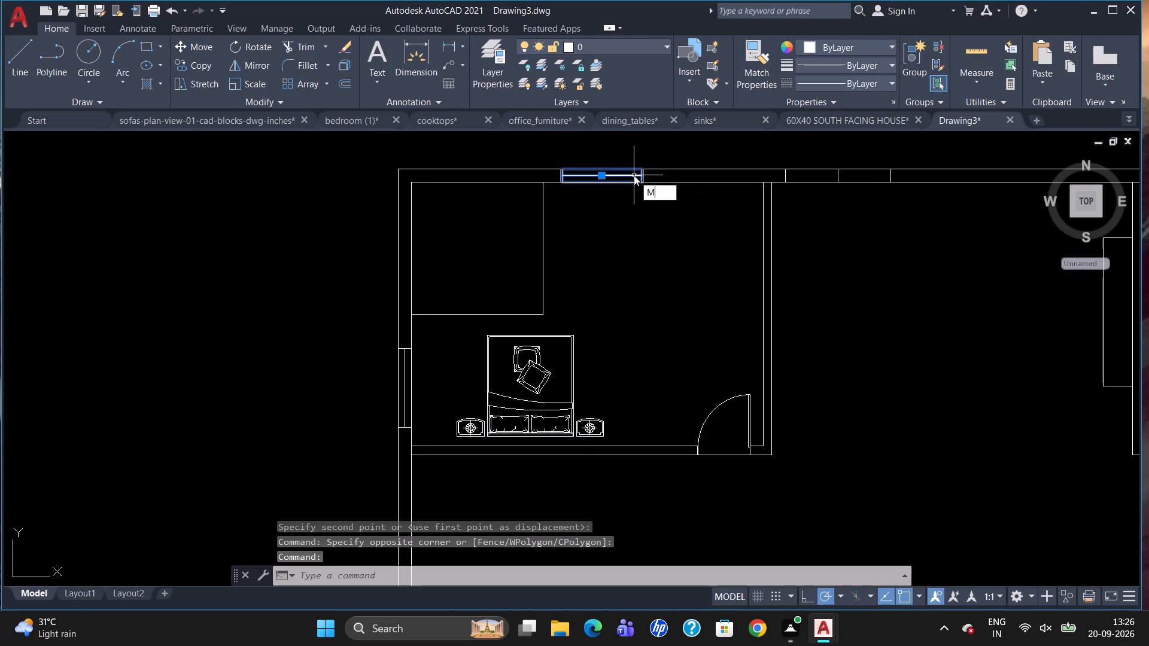
{"action": "key", "text": "Return"}
{"action": "left_click", "coordinate": [634, 175]}
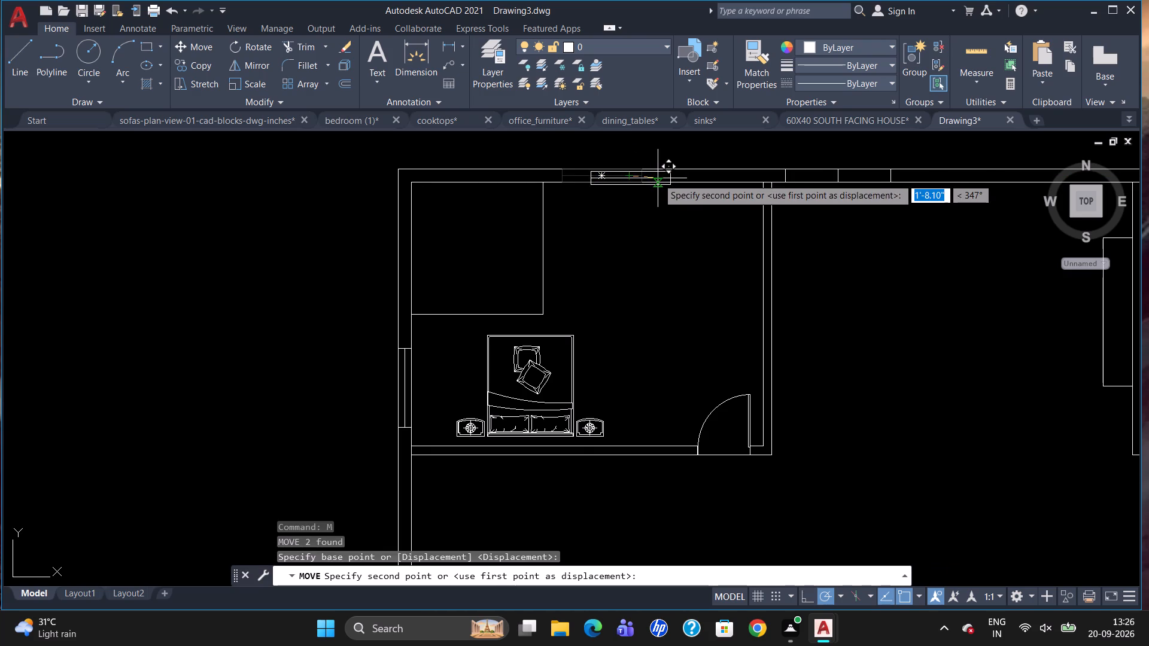
{"action": "scroll", "coordinate": [658, 178], "scroll_direction": "up", "scroll_amount": 2}
{"action": "left_click", "coordinate": [660, 178]}
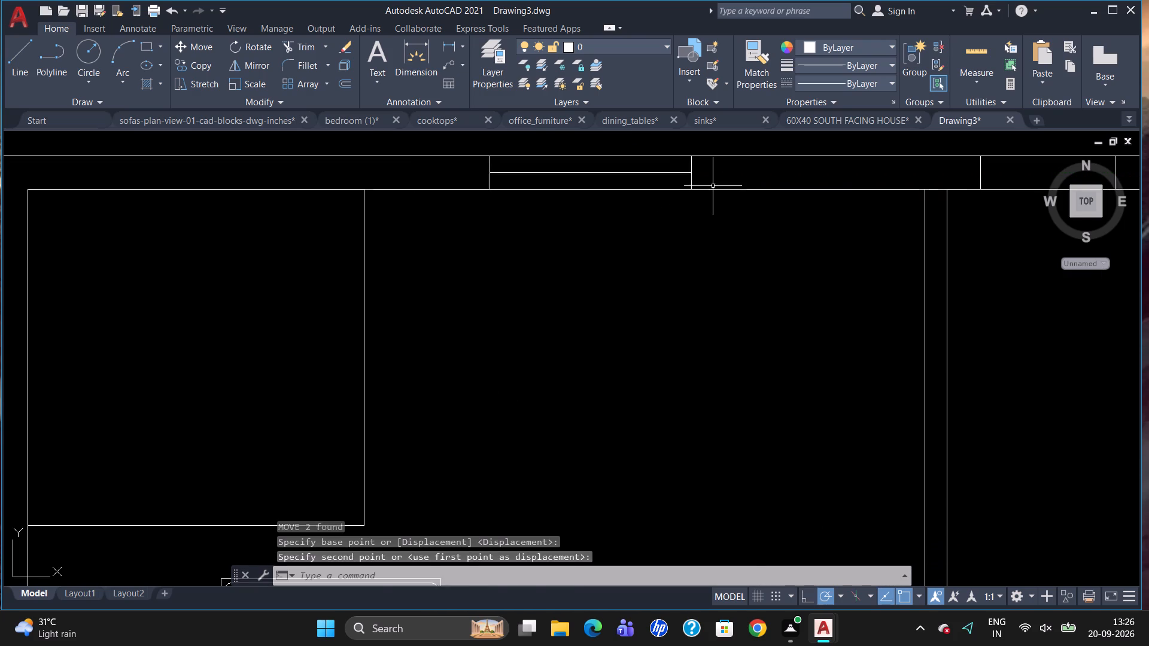
{"action": "scroll", "coordinate": [714, 187], "scroll_direction": "down", "scroll_amount": 2}
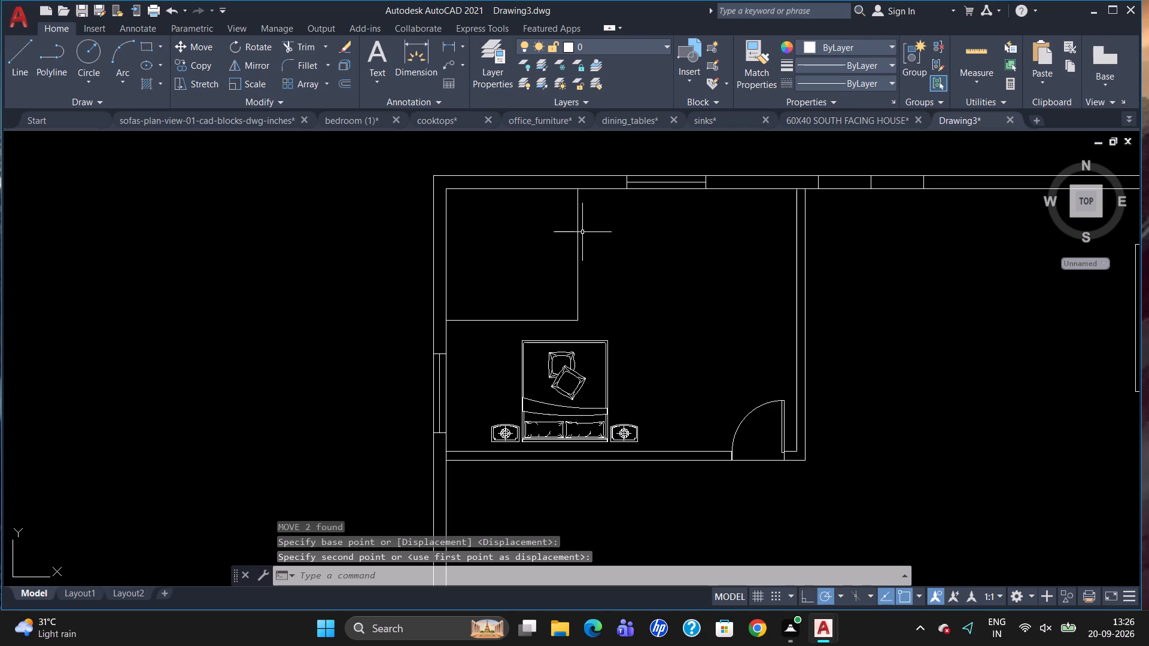
Offset the upper-left bedroom enclosure's vertical and horizontal lines 6" outward into the bedroom.
{"action": "key", "text": "o"}
{"action": "key", "text": "Return"}
{"action": "key", "text": "6"}
{"action": "key", "text": "Return"}
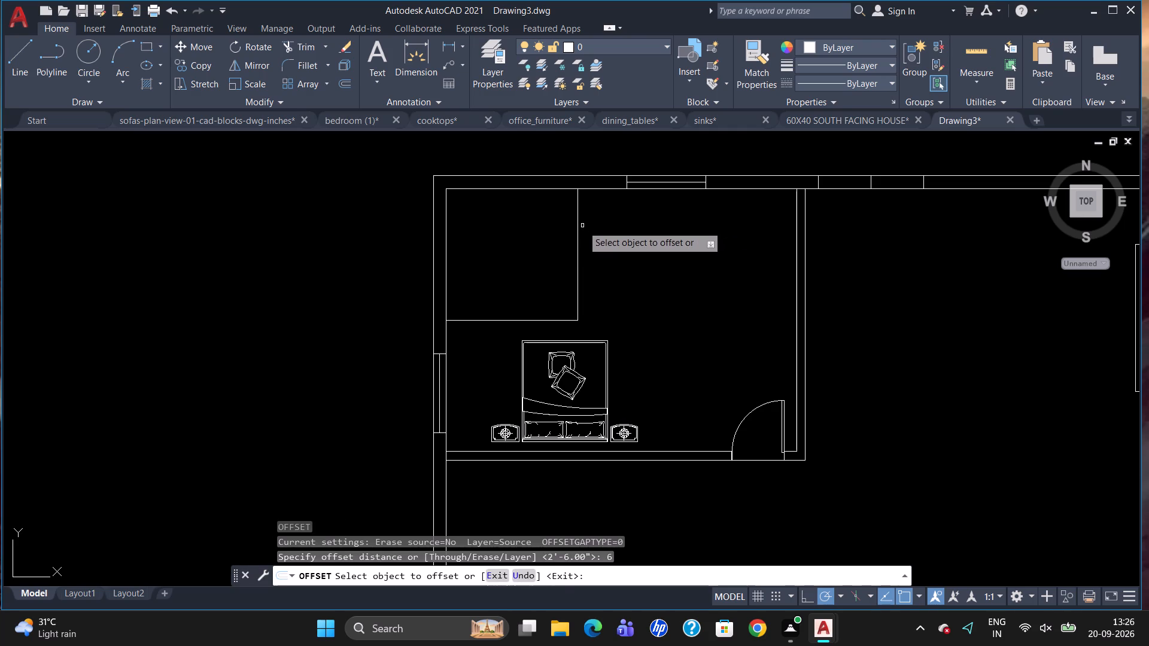
{"action": "left_click_drag", "start_coordinate": [577, 223], "coordinate": [594, 227]}
{"action": "left_click_drag", "start_coordinate": [597, 227], "coordinate": [595, 233]}
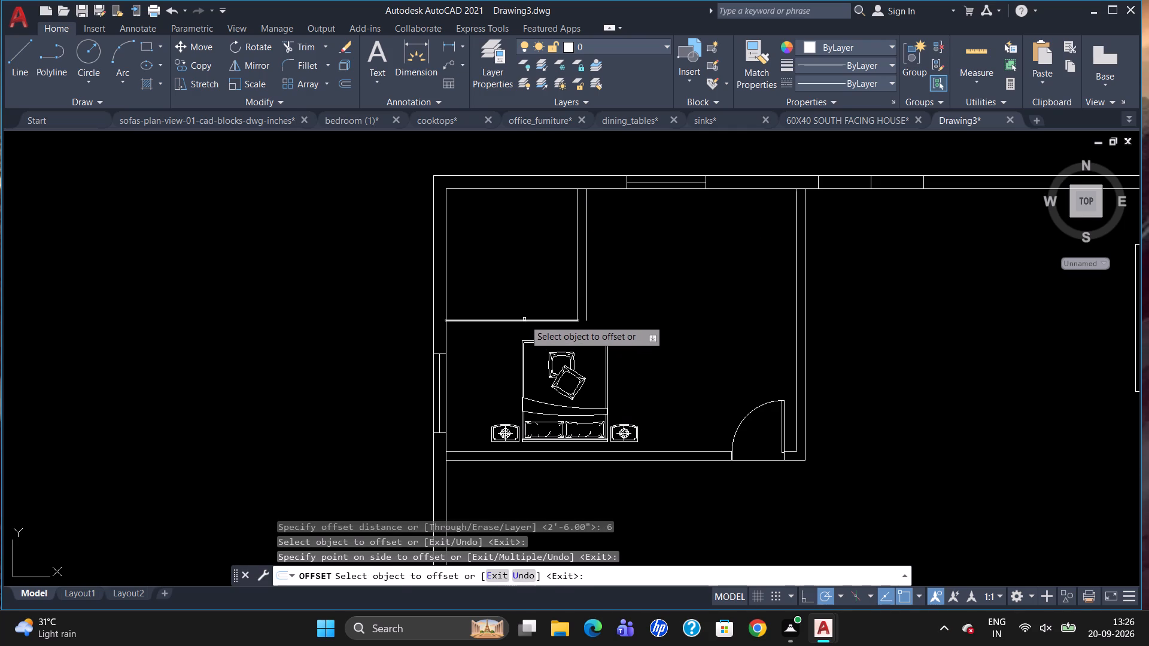
{"action": "left_click_drag", "start_coordinate": [525, 319], "coordinate": [525, 328]}
{"action": "left_click_drag", "start_coordinate": [525, 328], "coordinate": [538, 331]}
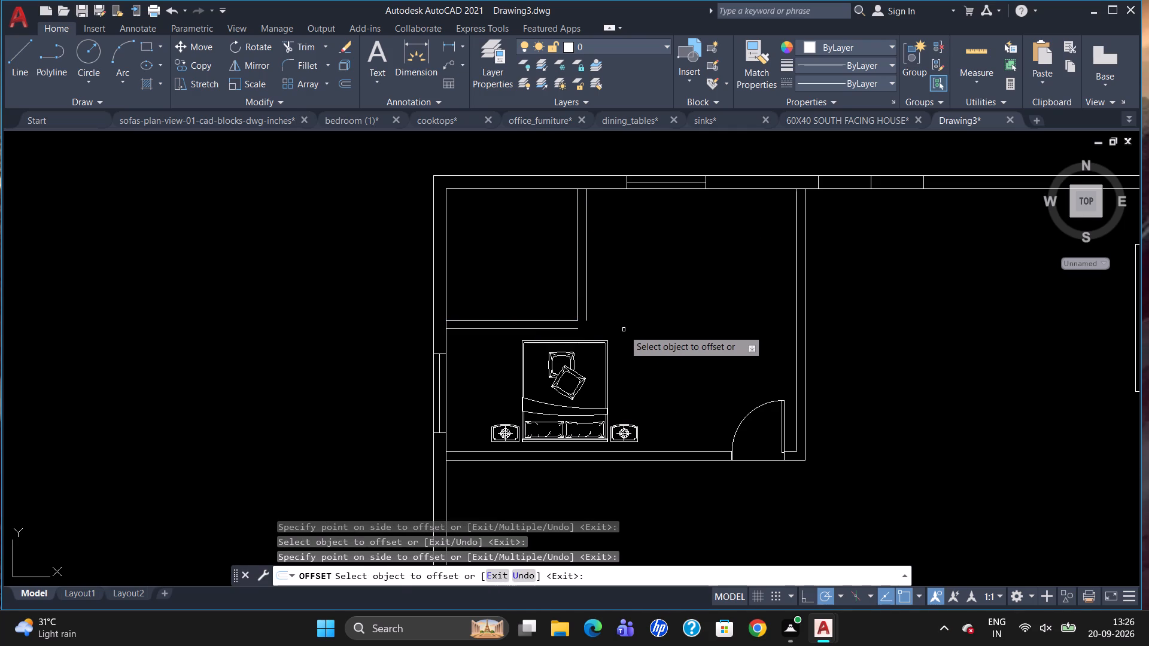
{"action": "key", "text": "Escape"}
Draw a short horizontal line continuing the enclosure's lower outer line past its bottom-right corner.
{"action": "key", "text": "l"}
{"action": "key", "text": "Return"}
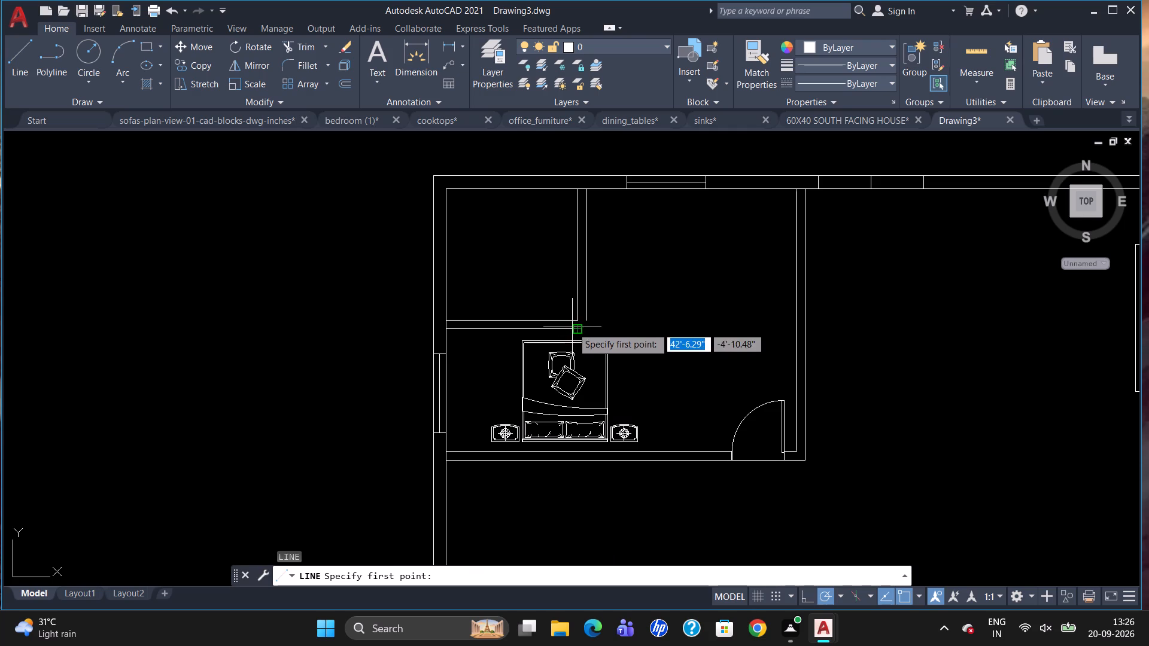
{"action": "left_click_drag", "start_coordinate": [572, 327], "coordinate": [595, 330]}
{"action": "left_click", "coordinate": [604, 328]}
{"action": "key", "text": "Escape"}
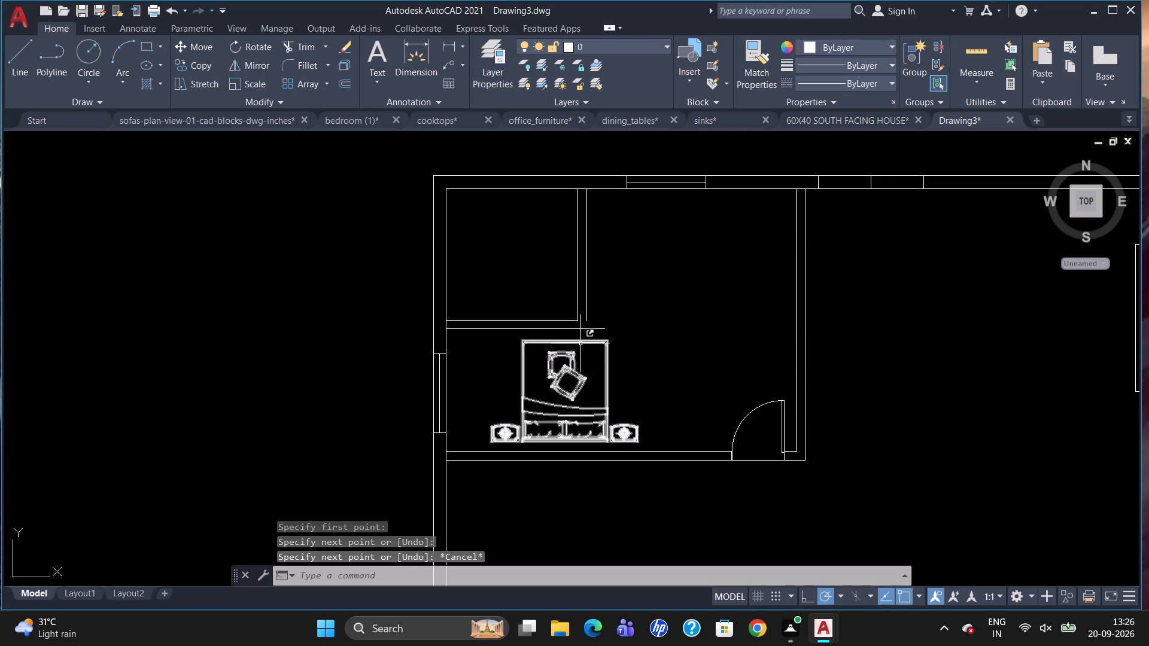
Extend the enclosure's outer vertical line down to the short horizontal line.
{"action": "key", "text": "r"}
{"action": "key", "text": "BackSpace"}
{"action": "type", "text": "EX"}
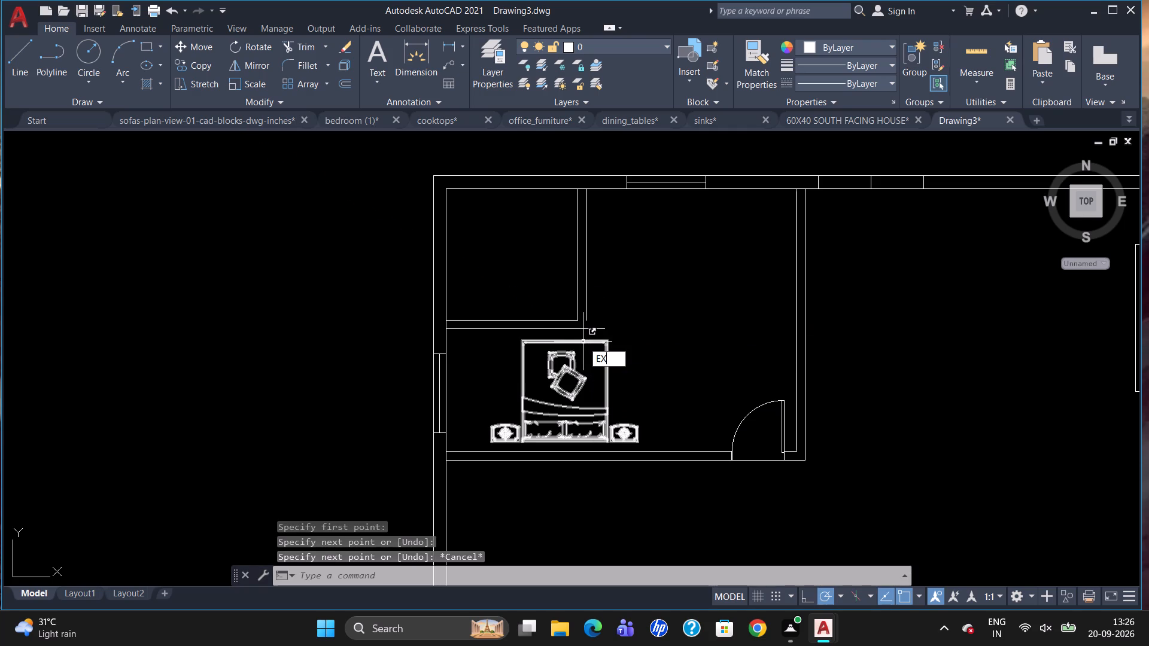
{"action": "key", "text": "Return"}
{"action": "left_click", "coordinate": [594, 329]}
{"action": "key", "text": "Return"}
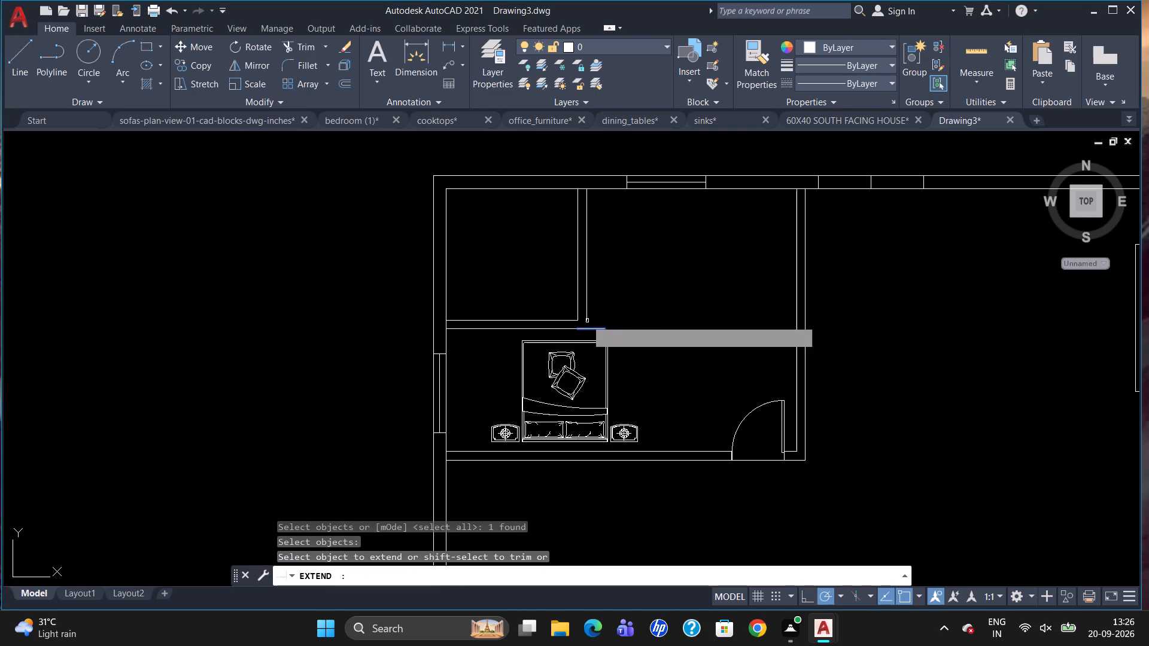
{"action": "left_click_drag", "start_coordinate": [586, 315], "coordinate": [591, 315]}
{"action": "key", "text": "Escape"}
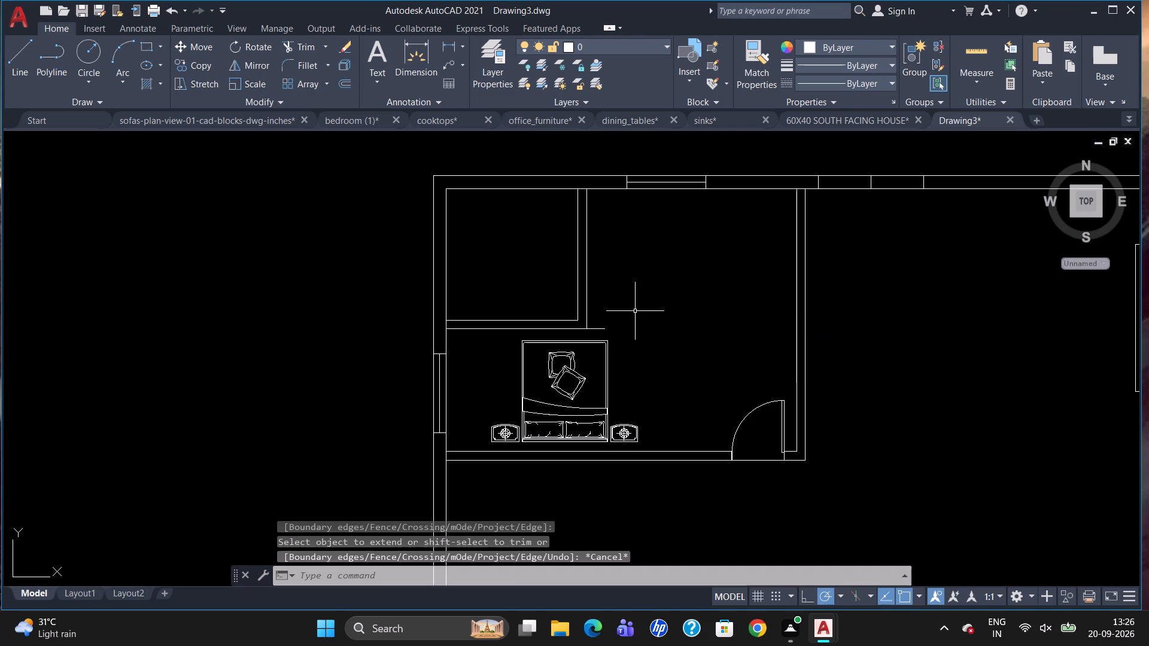
Trim the short line's overhang beyond the enclosure's outer bottom-right corner.
{"action": "type", "text": "TR"}
{"action": "key", "text": "Return"}
{"action": "key", "text": "Return"}
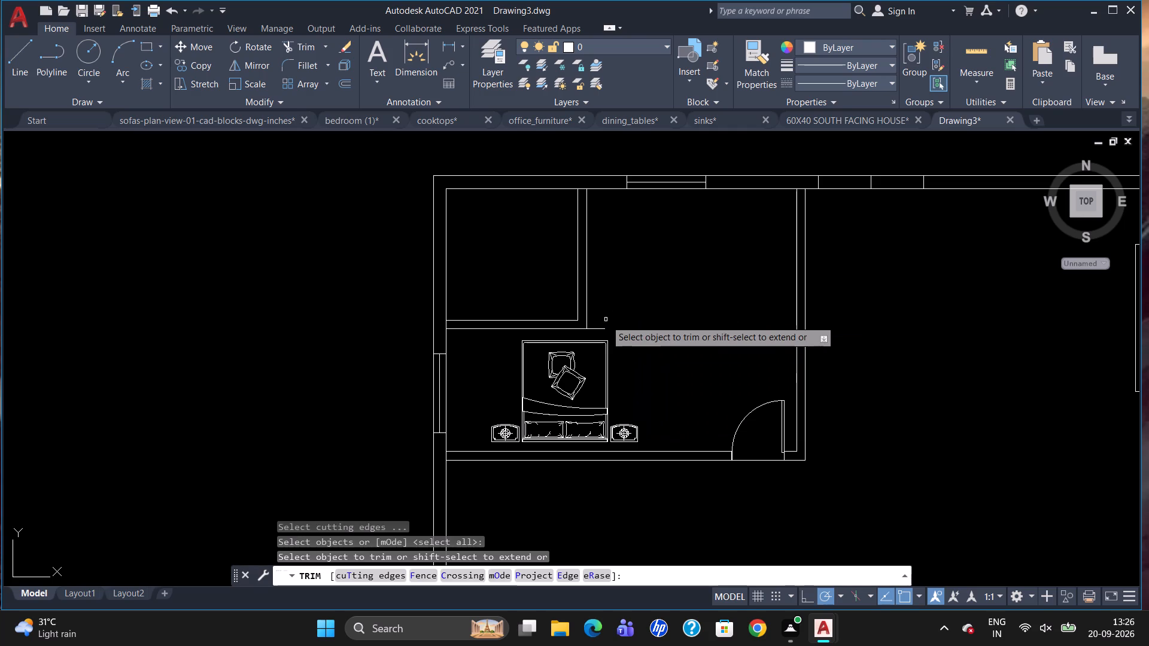
{"action": "left_click", "coordinate": [602, 331]}
{"action": "key", "text": "Escape"}
Move the upper-left bedroom's top-wall window about 3'-8" to the right along the wall, away from the enclosure.
{"action": "scroll", "coordinate": [618, 255], "scroll_direction": "down", "scroll_amount": 1}
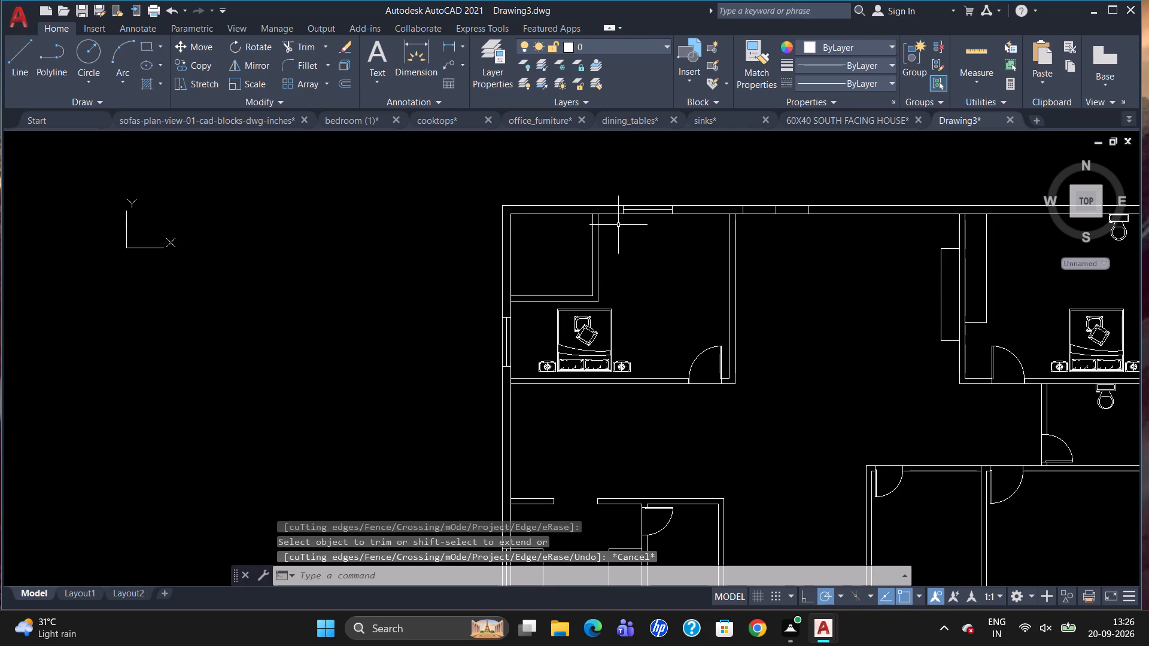
{"action": "left_click", "coordinate": [633, 211]}
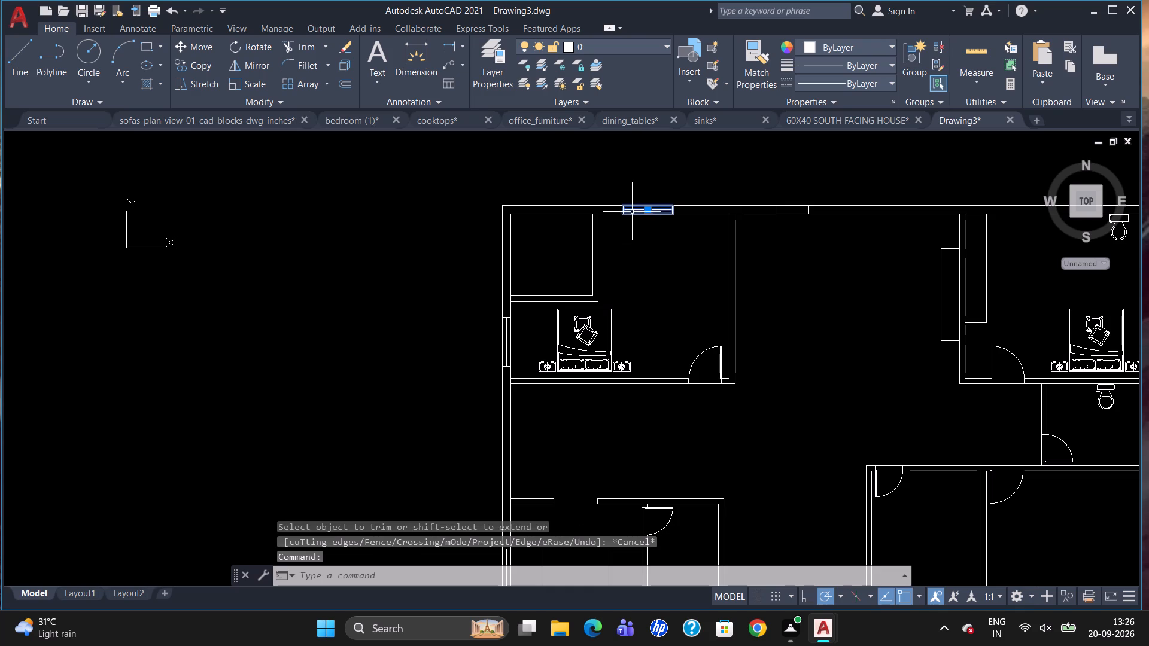
{"action": "key", "text": "m"}
{"action": "key", "text": "Return"}
{"action": "left_click_drag", "start_coordinate": [639, 208], "coordinate": [652, 210]}
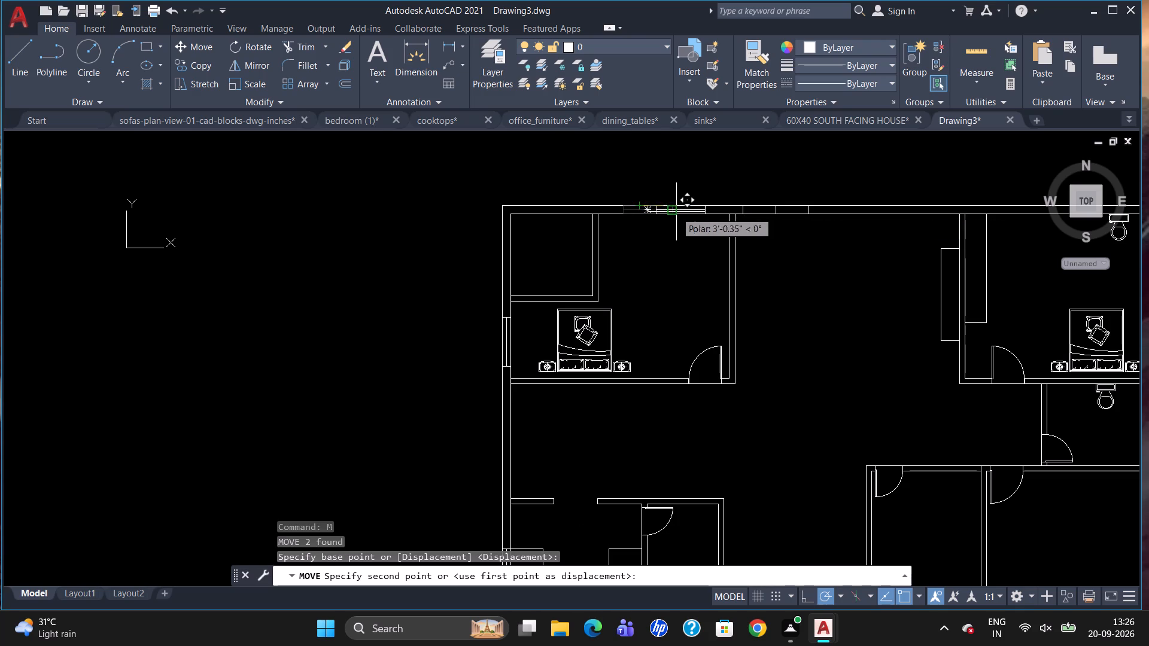
{"action": "scroll", "coordinate": [679, 212], "scroll_direction": "up", "scroll_amount": 2}
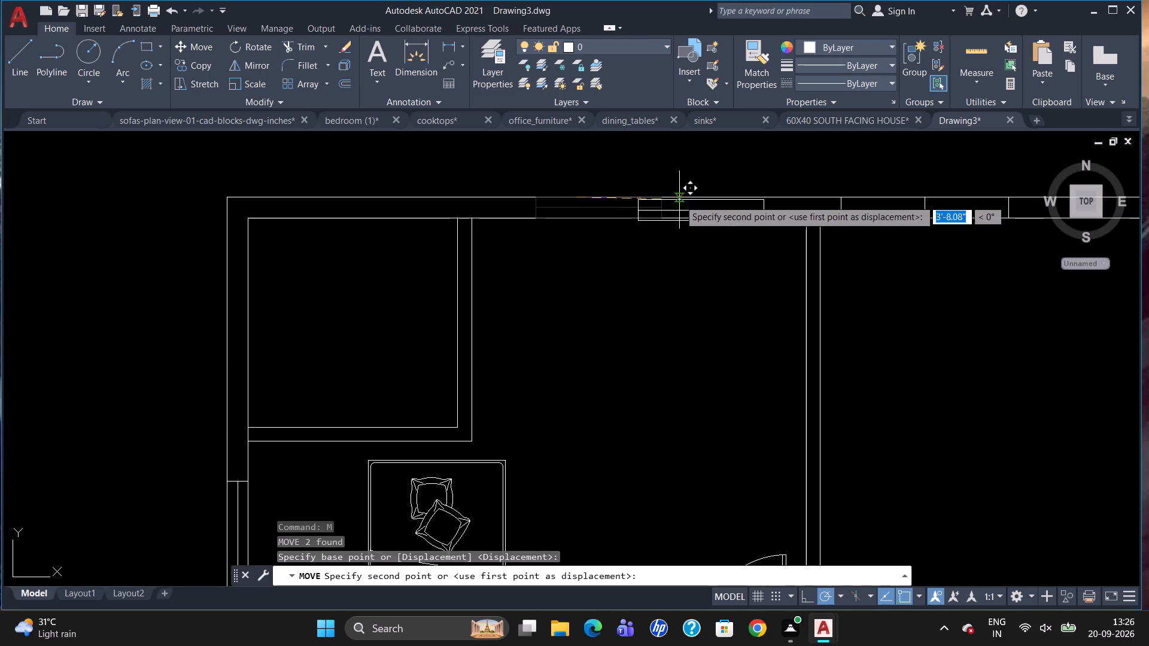
{"action": "scroll", "coordinate": [679, 200], "scroll_direction": "up", "scroll_amount": 2}
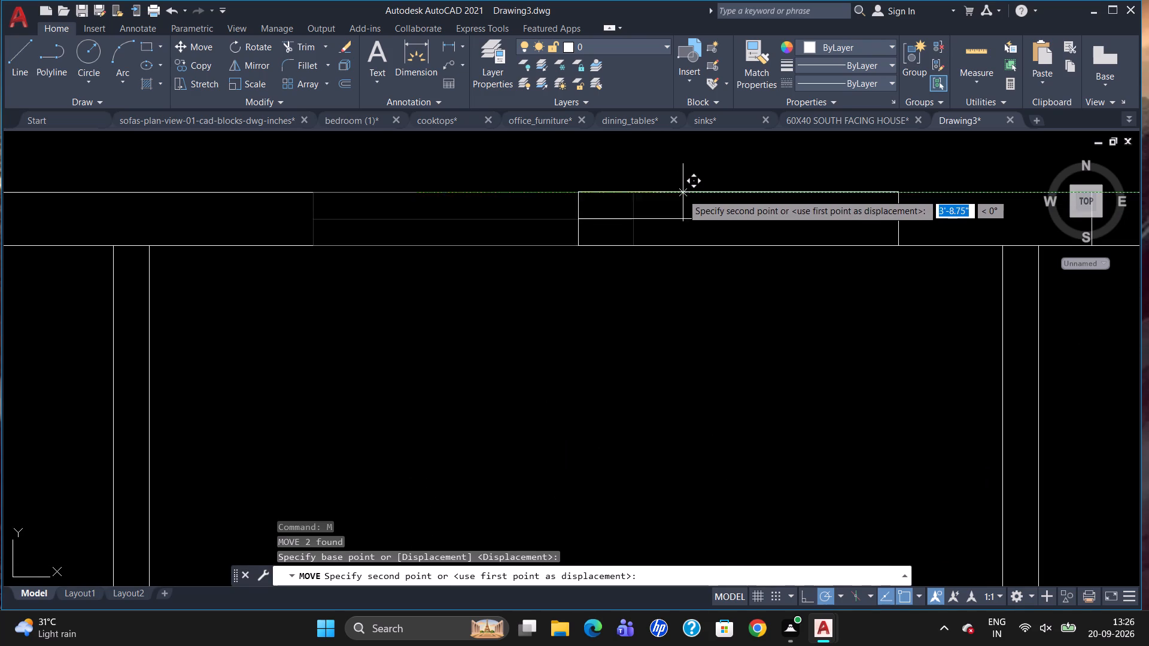
{"action": "scroll", "coordinate": [680, 197], "scroll_direction": "up", "scroll_amount": 1}
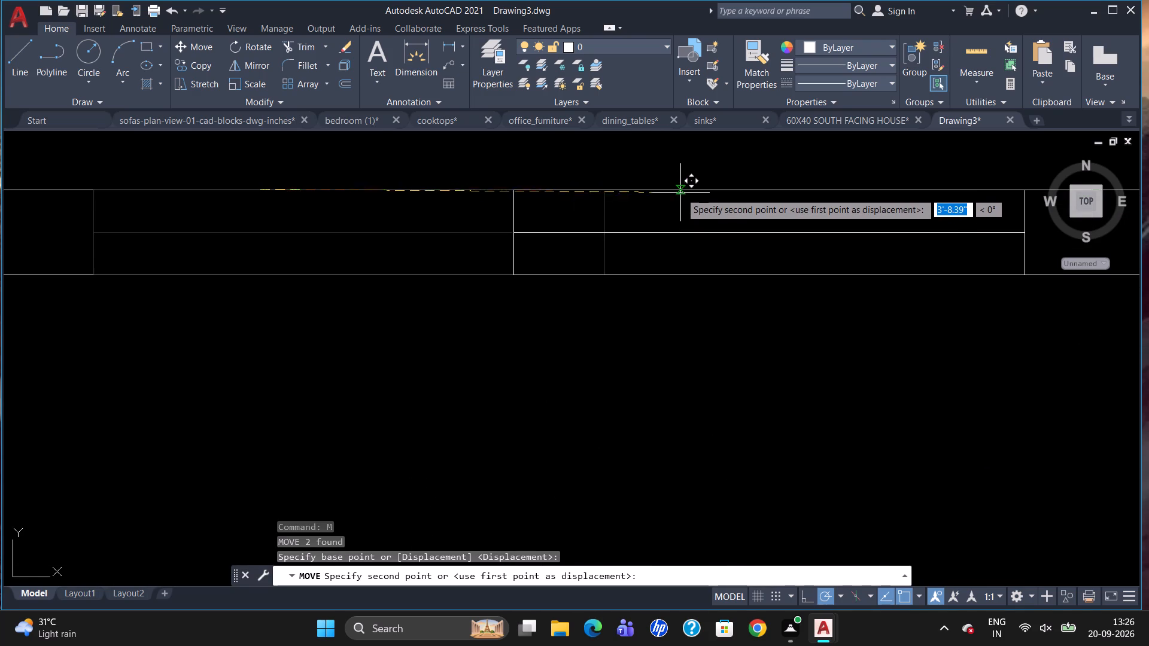
{"action": "left_click", "coordinate": [682, 188]}
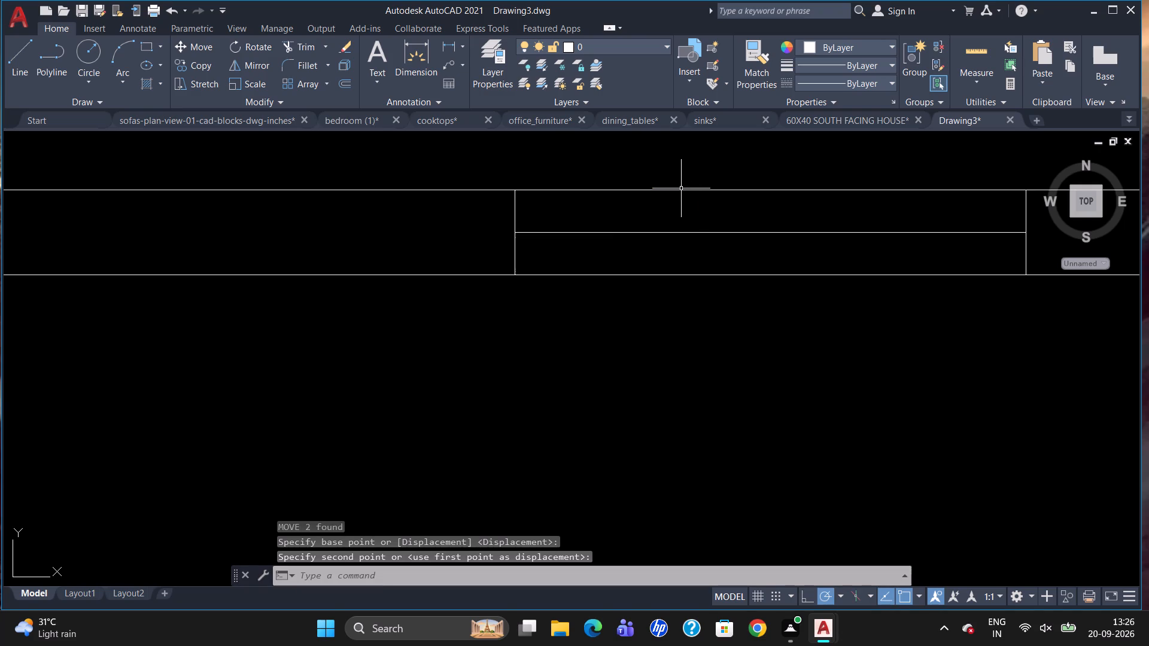
Draw a door jamb line across the enclosure's vertical wall, 4" below the top wall's inner face.
{"action": "scroll", "coordinate": [636, 208], "scroll_direction": "down", "scroll_amount": 6}
{"action": "scroll", "coordinate": [595, 257], "scroll_direction": "up", "scroll_amount": 2}
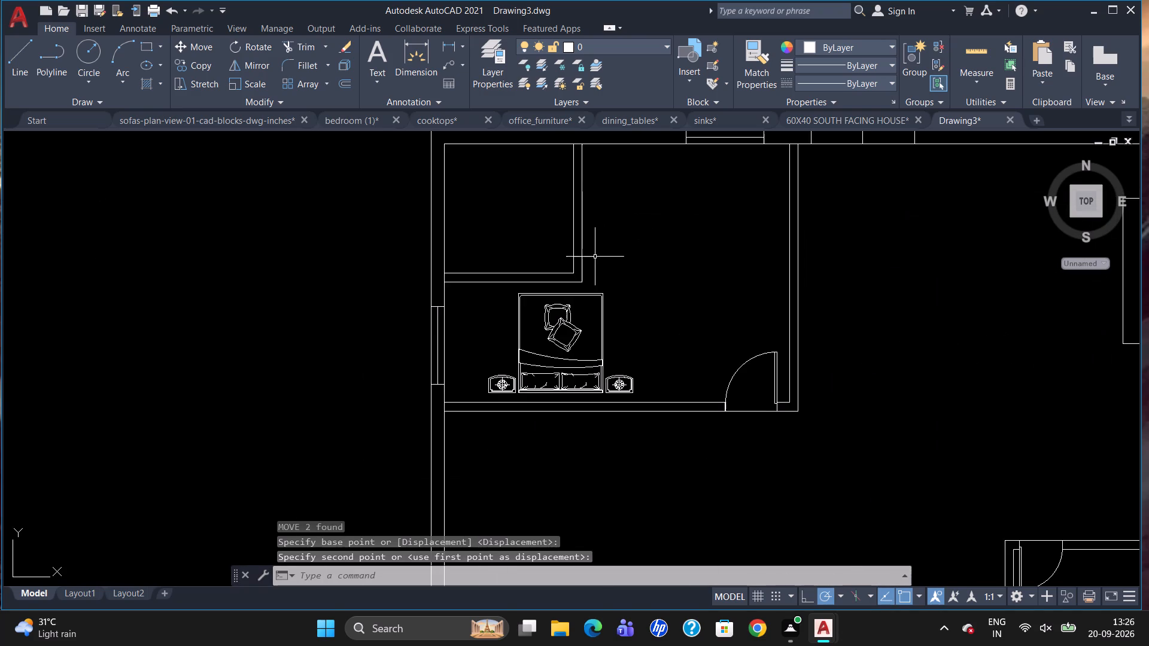
{"action": "key", "text": "l"}
{"action": "key", "text": "Return"}
{"action": "type", "text": "TK"}
{"action": "key", "text": "Return"}
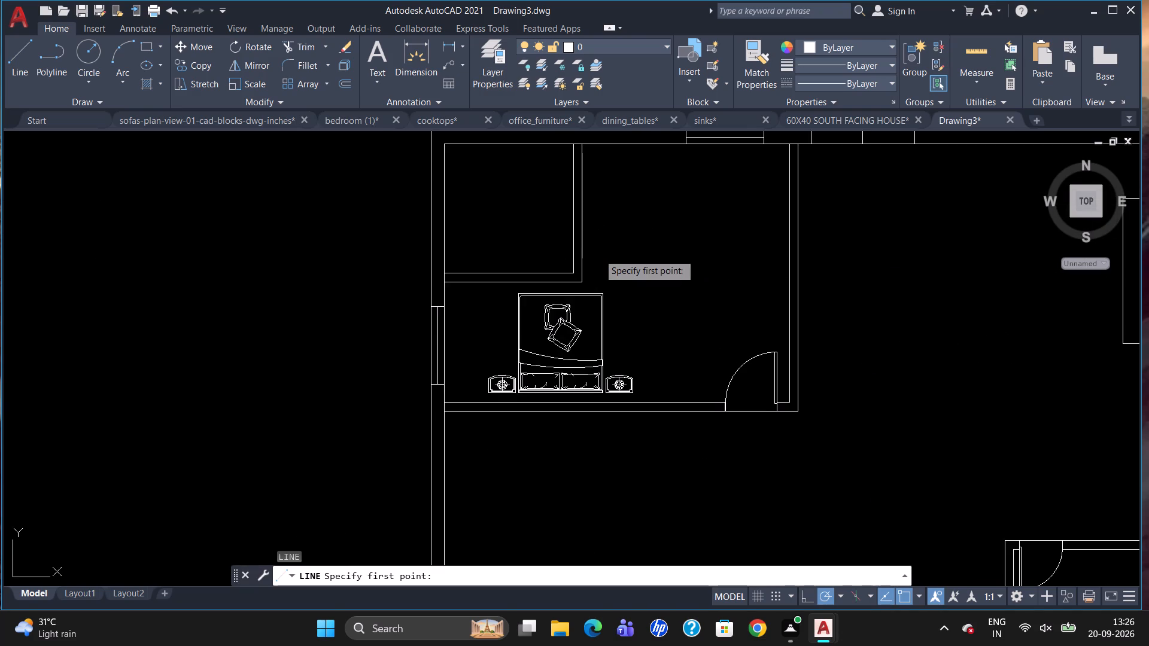
{"action": "left_click_drag", "start_coordinate": [588, 147], "coordinate": [585, 168]}
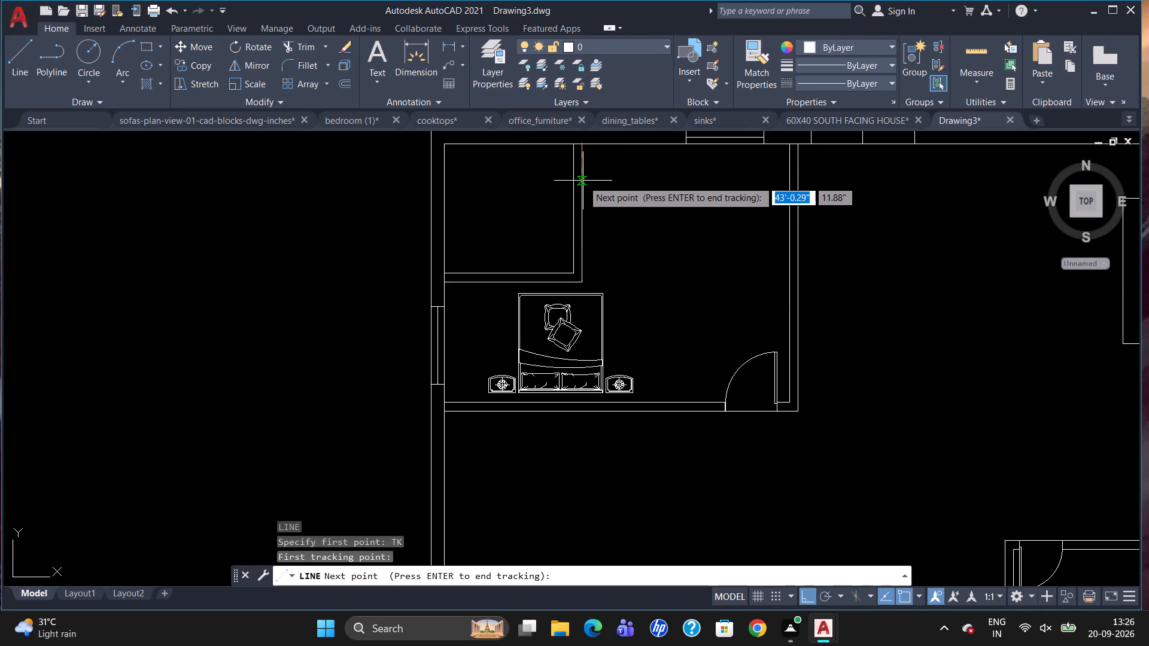
{"action": "key", "text": "4"}
{"action": "key", "text": "Return"}
{"action": "key", "text": "Return"}
{"action": "scroll", "coordinate": [572, 154], "scroll_direction": "up", "scroll_amount": 2}
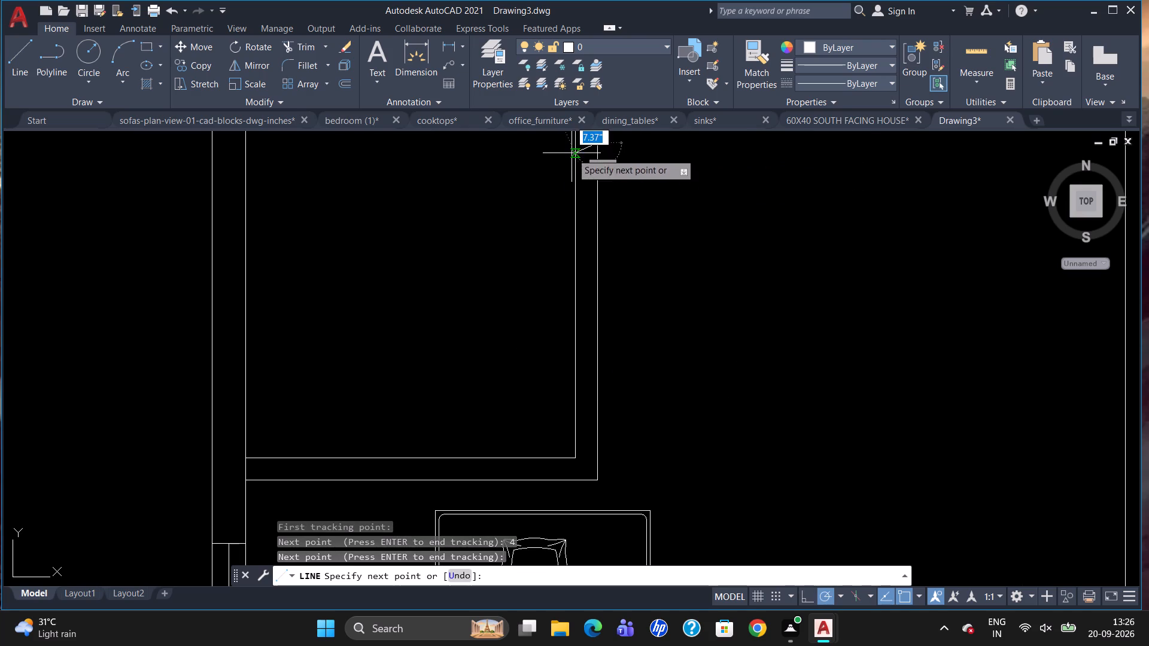
{"action": "scroll", "coordinate": [578, 196], "scroll_direction": "down", "scroll_amount": 3}
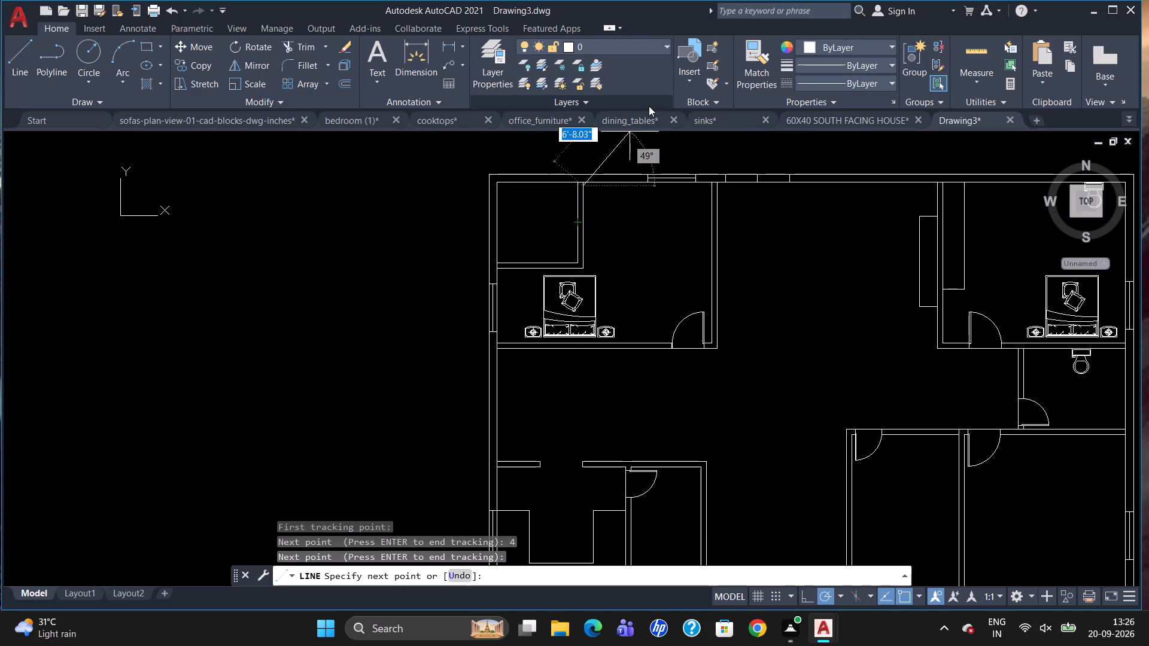
{"action": "scroll", "coordinate": [578, 197], "scroll_direction": "up", "scroll_amount": 2}
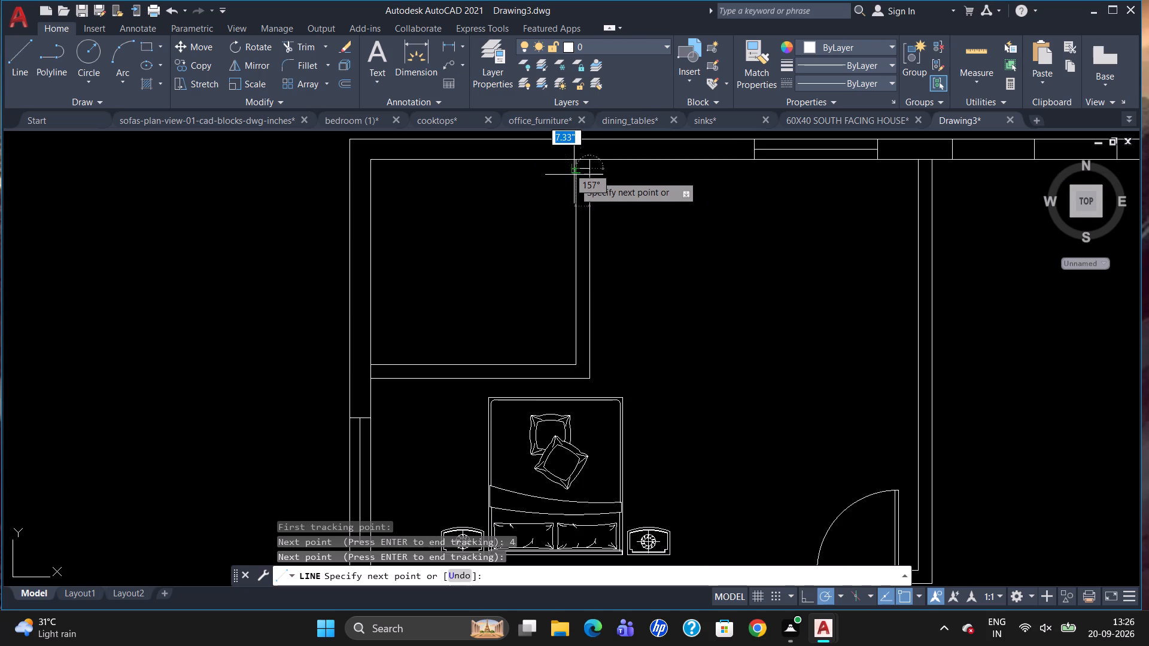
{"action": "left_click", "coordinate": [579, 166]}
{"action": "key", "text": "Escape"}
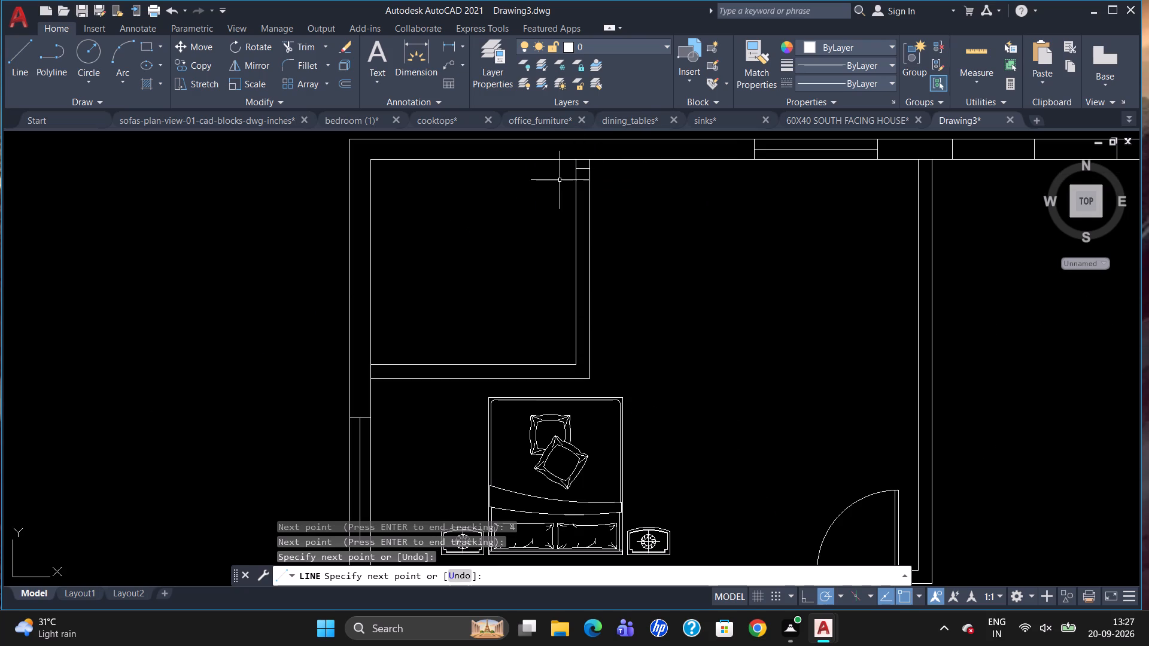
Offset the jamb line 2'6" downward to mark the other side of the enclosure's door opening.
{"action": "key", "text": "o"}
{"action": "key", "text": "Return"}
{"action": "key", "text": "2"}
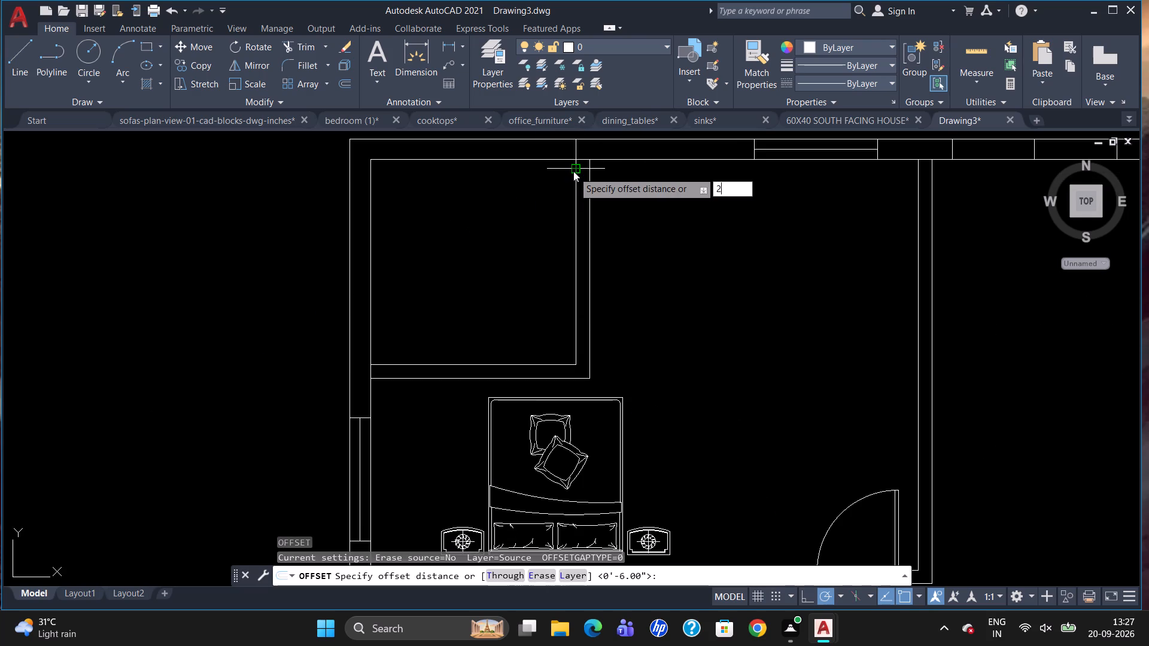
{"action": "type", "text": "'6"}
{"action": "key", "text": "shift+quotedbl"}
{"action": "key", "text": "Return"}
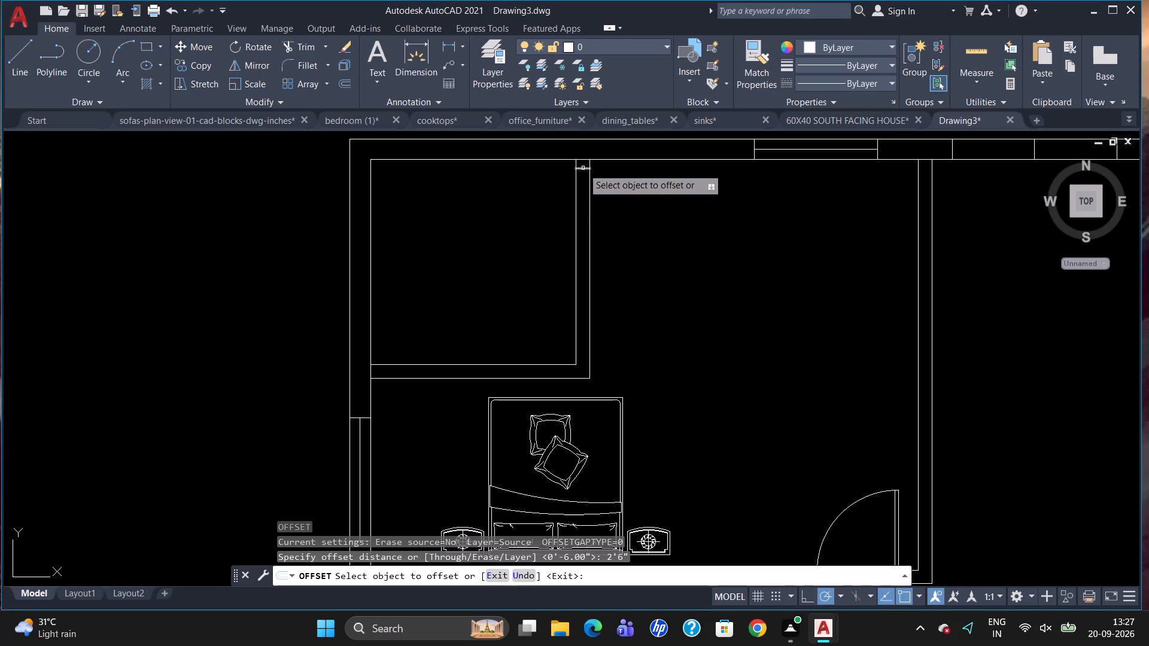
{"action": "left_click_drag", "start_coordinate": [583, 168], "coordinate": [583, 194]}
{"action": "left_click", "coordinate": [581, 215]}
{"action": "key", "text": "Escape"}
Trim the enclosure's wall lines between the two jambs, and the top wall's inner line across the short wall stub.
{"action": "type", "text": "TR"}
{"action": "key", "text": "Return"}
{"action": "key", "text": "Return"}
{"action": "left_click", "coordinate": [578, 203]}
{"action": "left_click", "coordinate": [567, 204]}
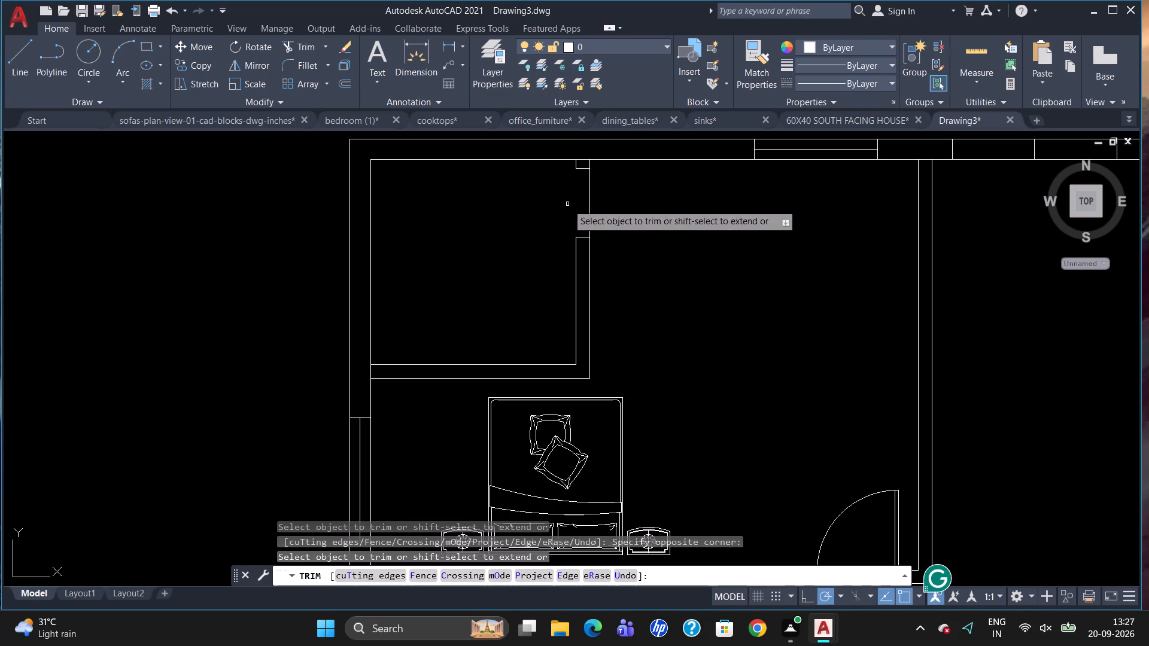
{"action": "left_click", "coordinate": [585, 160]}
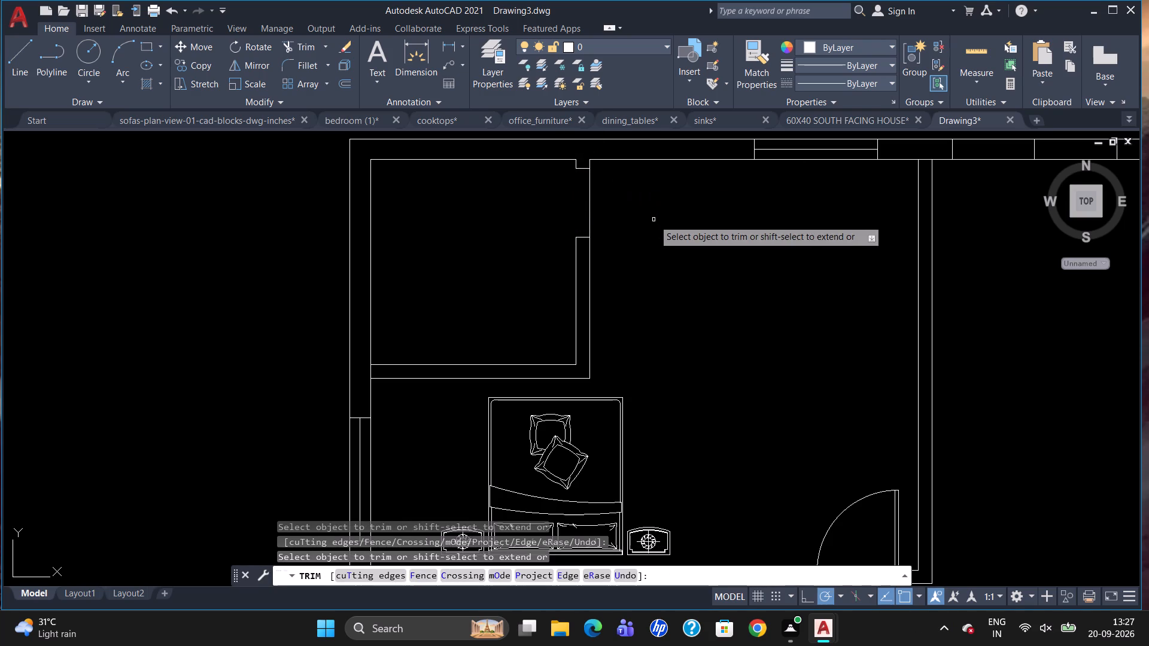
{"action": "key", "text": "Escape"}
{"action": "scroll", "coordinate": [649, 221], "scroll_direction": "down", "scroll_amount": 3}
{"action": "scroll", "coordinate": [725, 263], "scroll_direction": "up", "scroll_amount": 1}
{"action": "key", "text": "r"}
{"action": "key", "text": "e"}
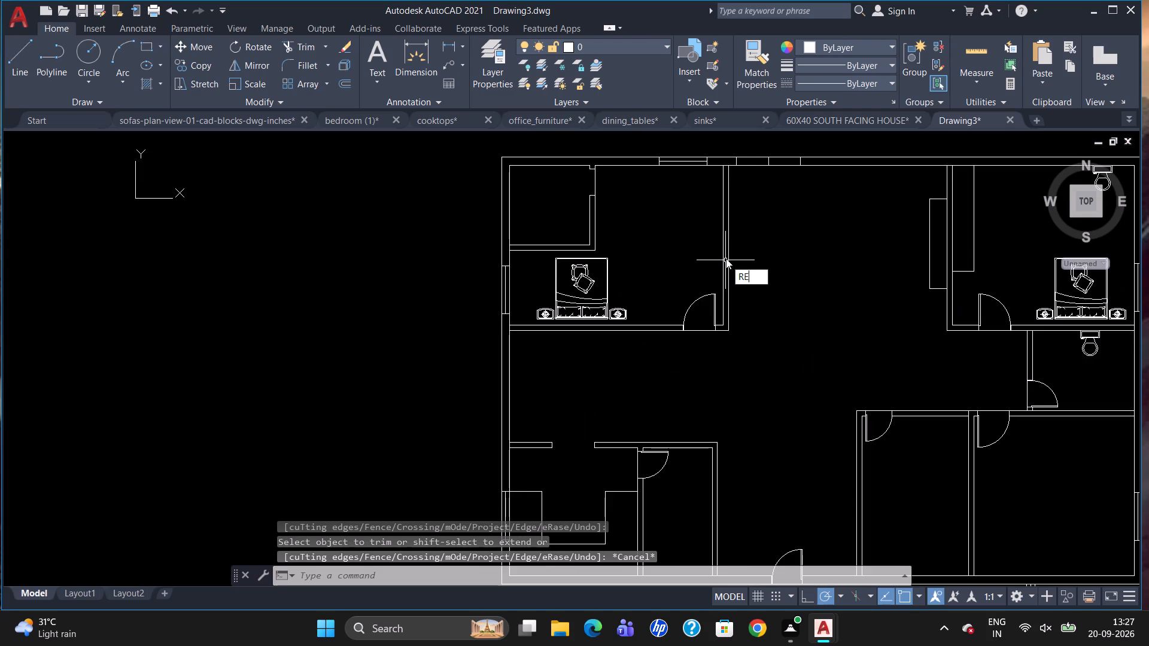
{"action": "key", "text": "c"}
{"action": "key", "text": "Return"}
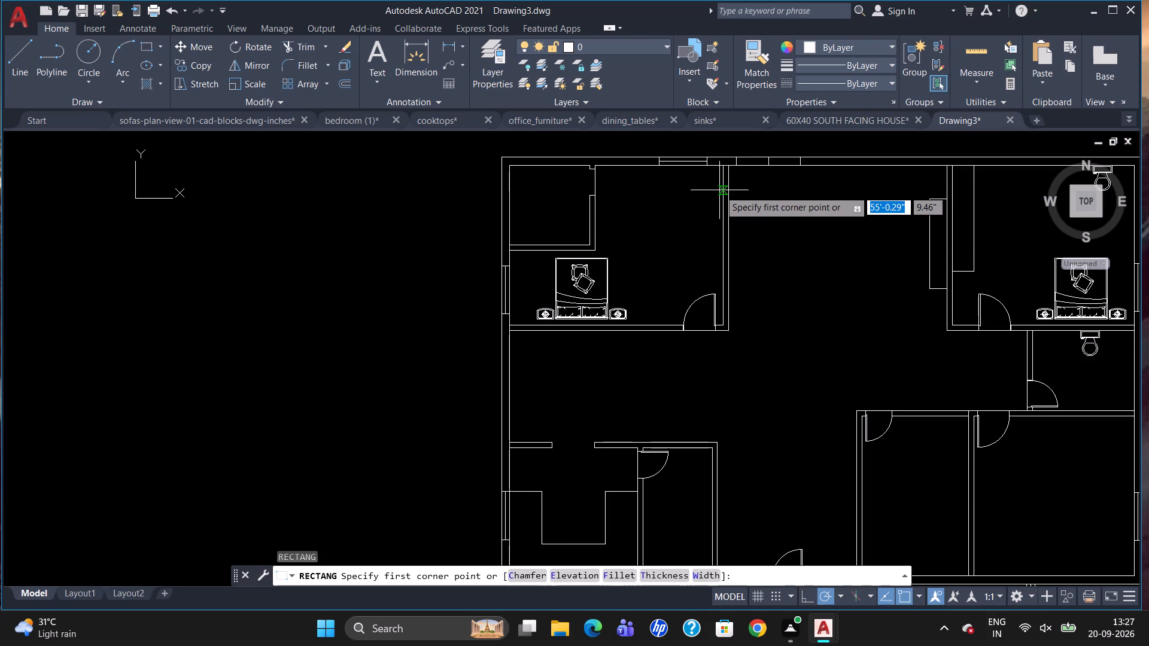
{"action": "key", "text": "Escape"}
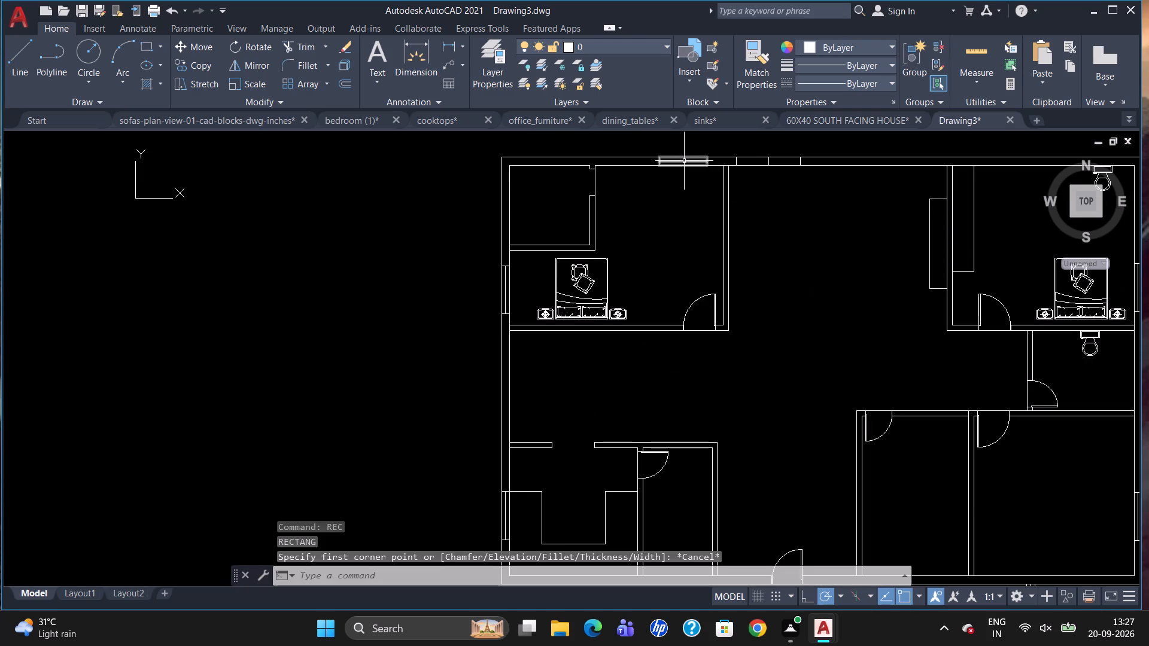
Move the upper-left bedroom's top-wall window about 3' back to the left, toward the enclosure.
{"action": "left_click", "coordinate": [684, 161]}
{"action": "key", "text": "m"}
{"action": "key", "text": "Return"}
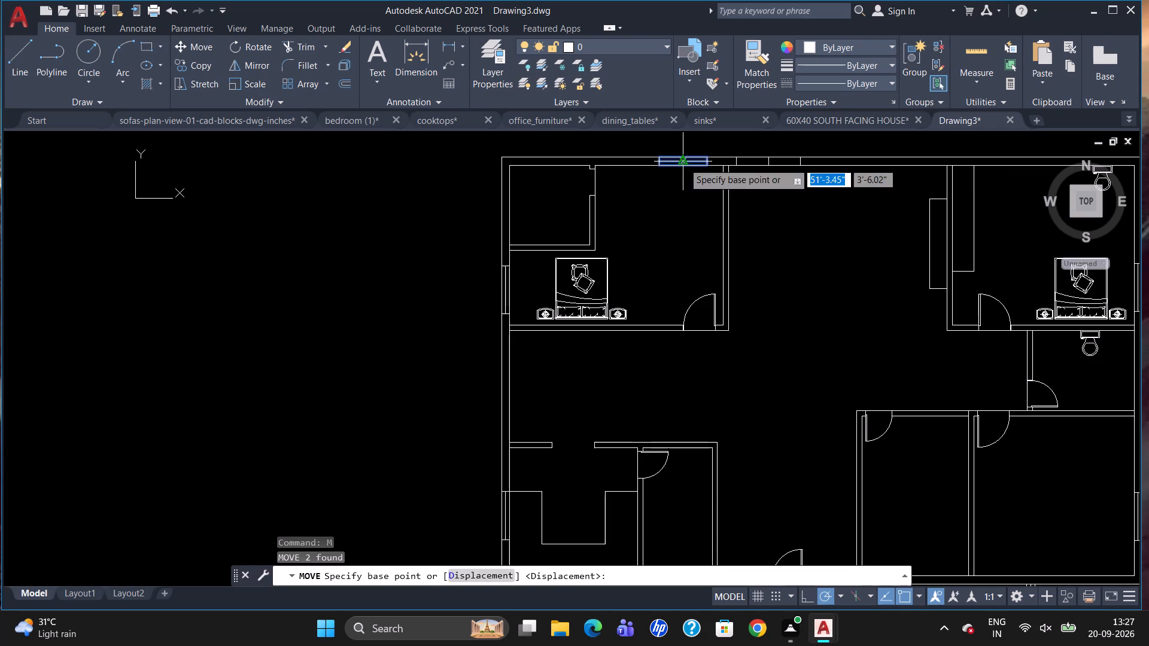
{"action": "left_click_drag", "start_coordinate": [683, 163], "coordinate": [677, 161]}
{"action": "scroll", "coordinate": [651, 160], "scroll_direction": "up", "scroll_amount": 1}
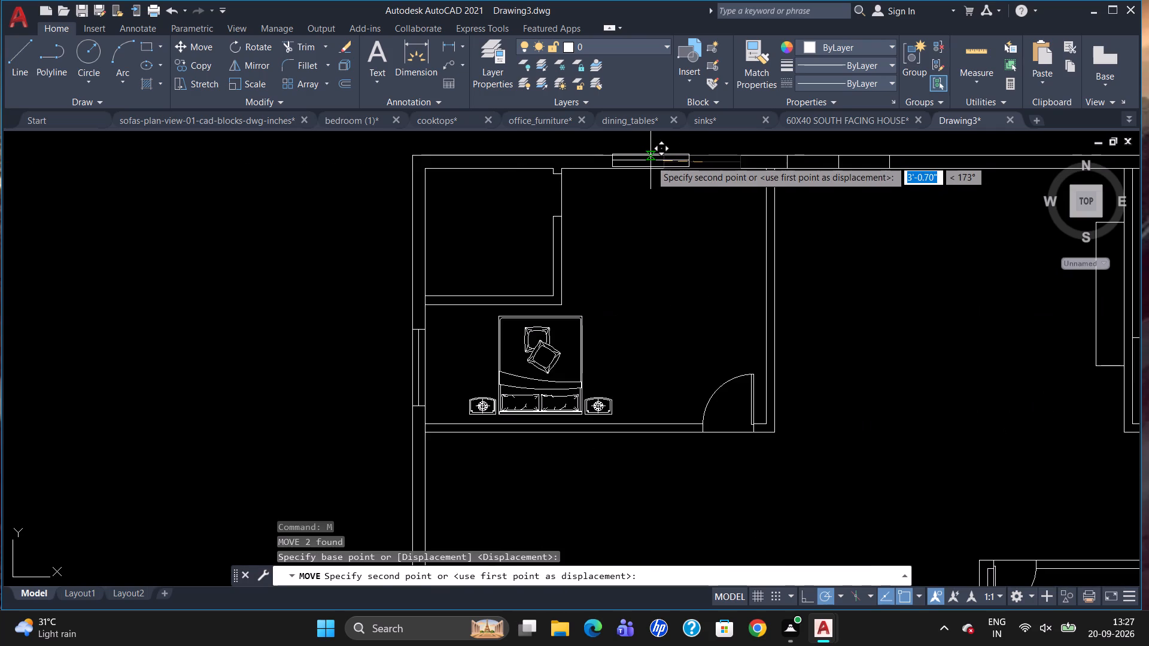
{"action": "left_click", "coordinate": [652, 161]}
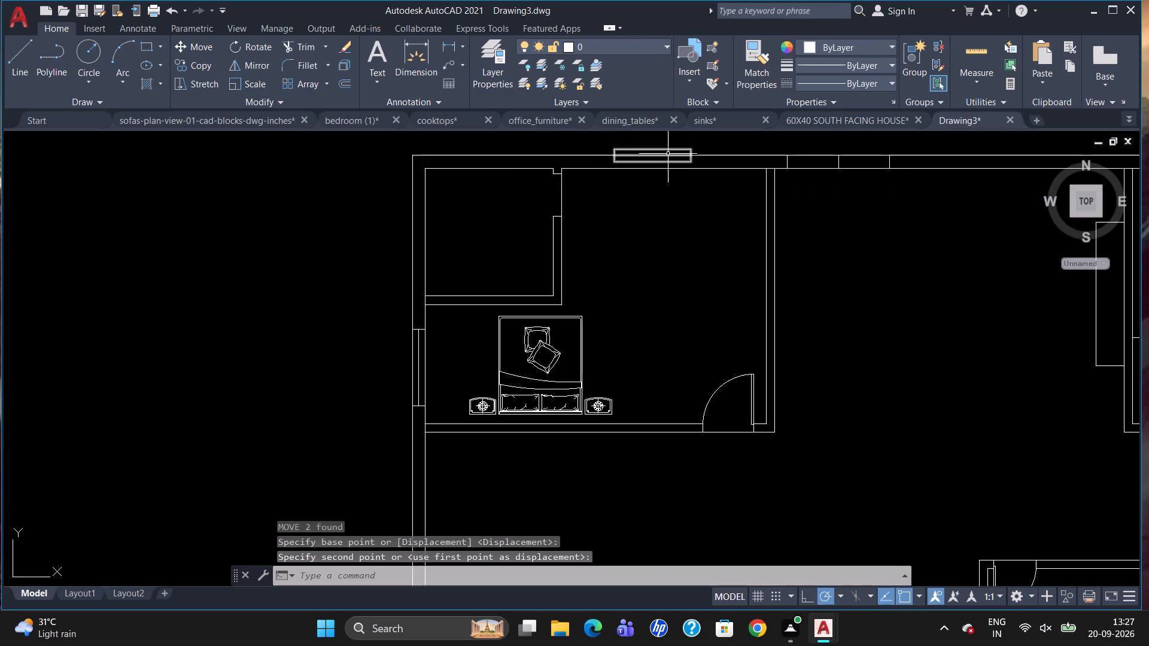
Move the upper-left bedroom's top-wall window slightly down and left so its lower-right corner sits on the wall's inner line.
{"action": "left_click", "coordinate": [668, 156]}
{"action": "key", "text": "m"}
{"action": "key", "text": "Return"}
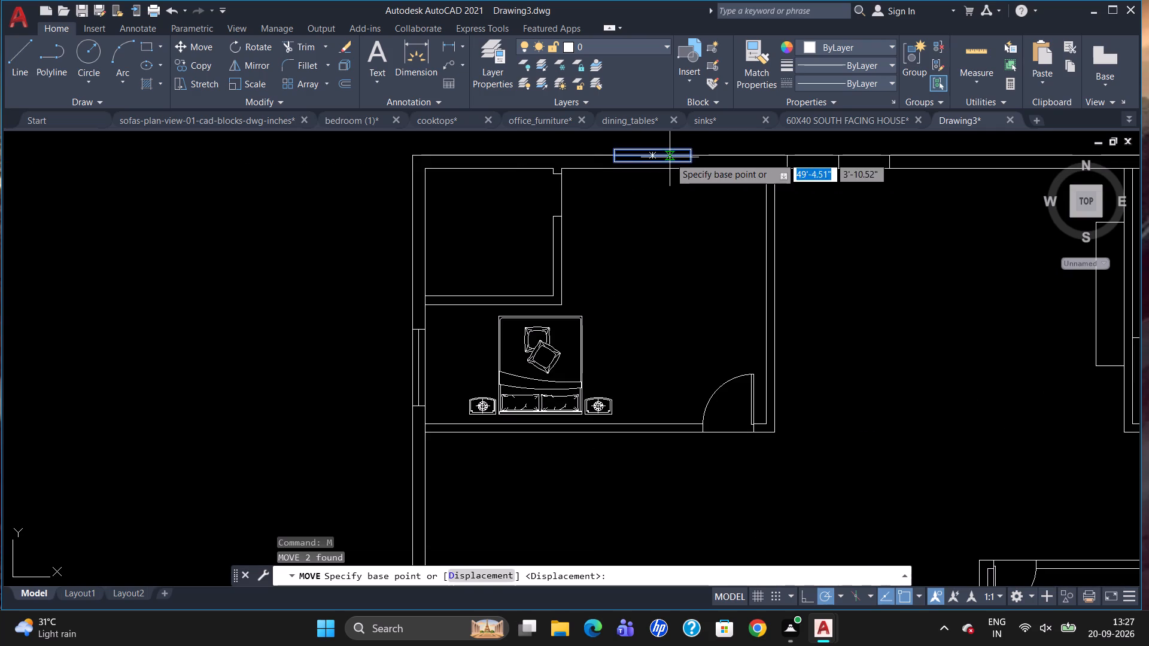
{"action": "left_click", "coordinate": [688, 163]}
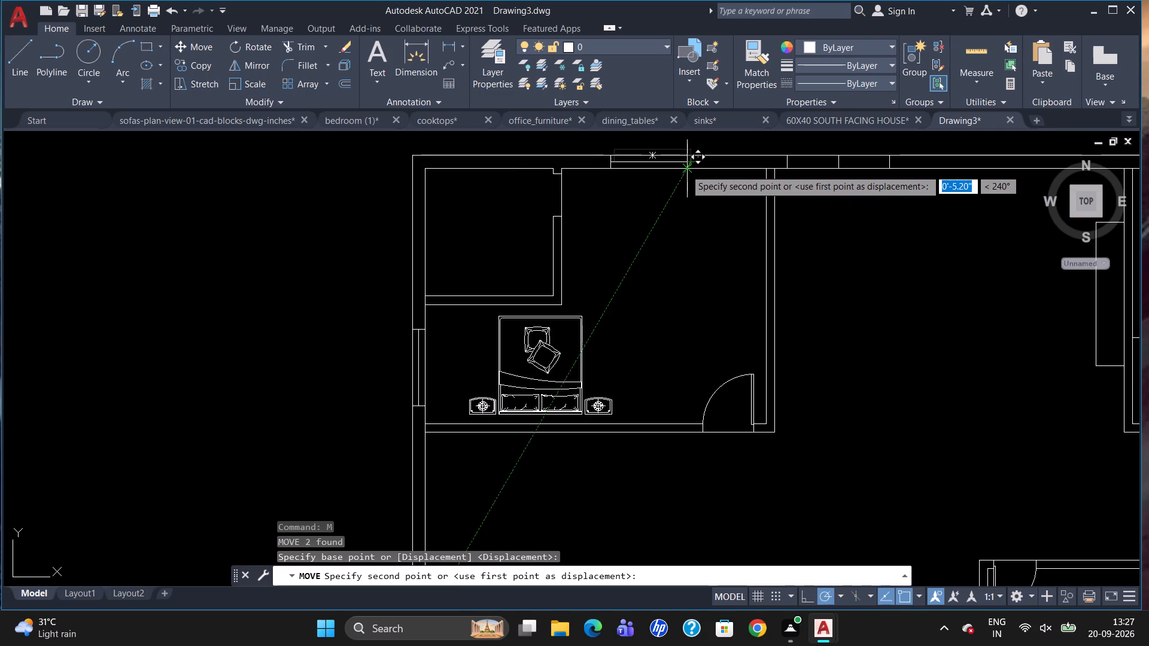
{"action": "left_click", "coordinate": [685, 169]}
Draw a 2' deep wardrobe outline along the upper-left bedroom's right partition, from the top wall down to short of the door.
{"action": "key", "text": "l"}
{"action": "key", "text": "Return"}
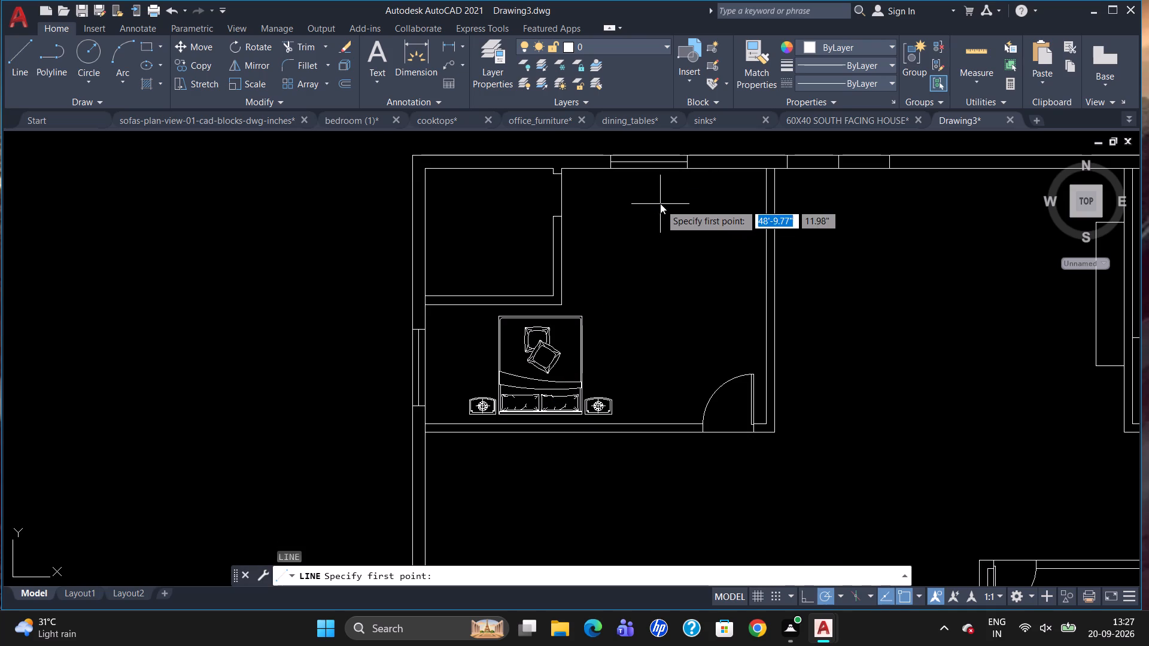
{"action": "key", "text": "t"}
{"action": "key", "text": "k"}
{"action": "key", "text": "Return"}
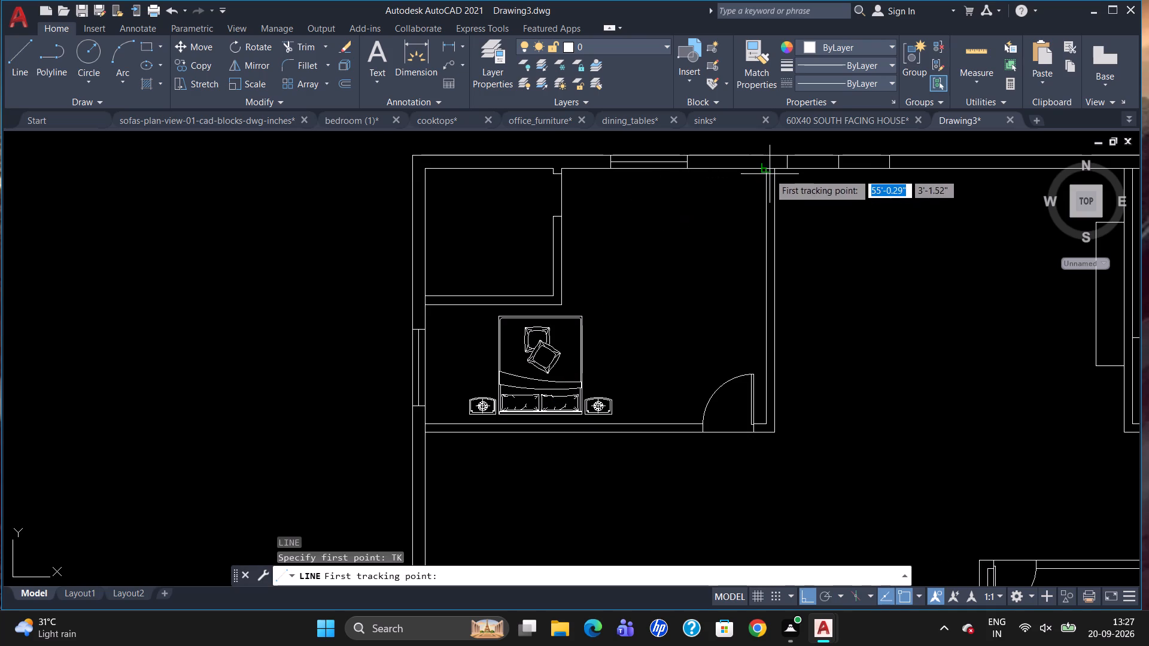
{"action": "left_click_drag", "start_coordinate": [768, 171], "coordinate": [757, 175]}
{"action": "type", "text": "2'"}
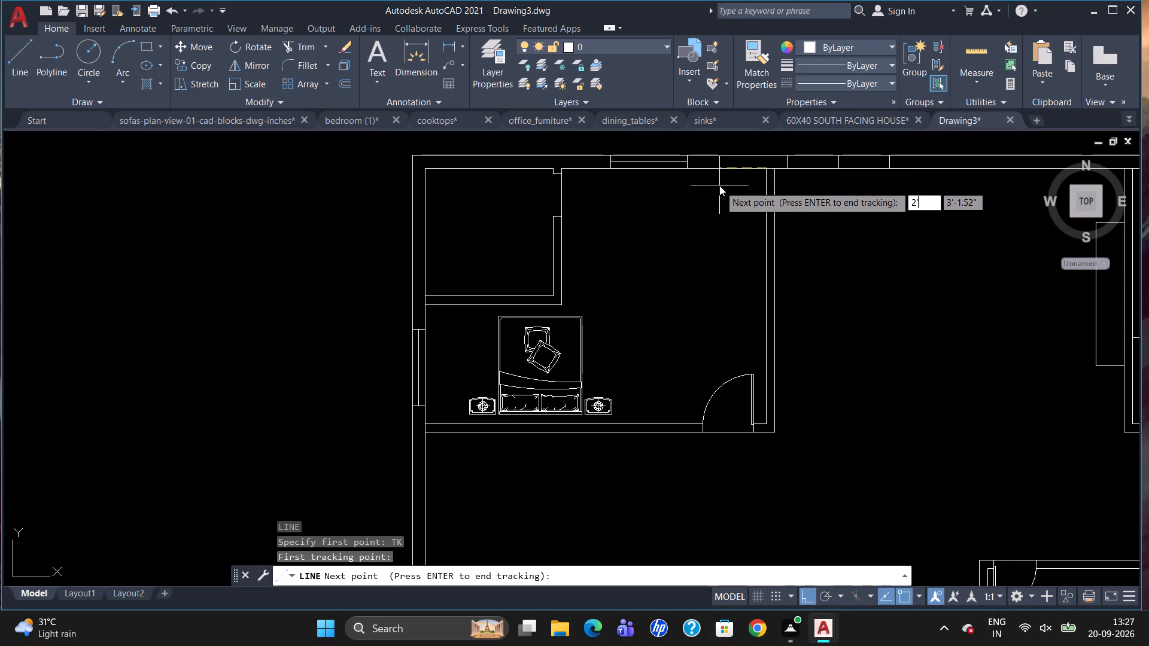
{"action": "key", "text": "Return"}
{"action": "key", "text": "Return"}
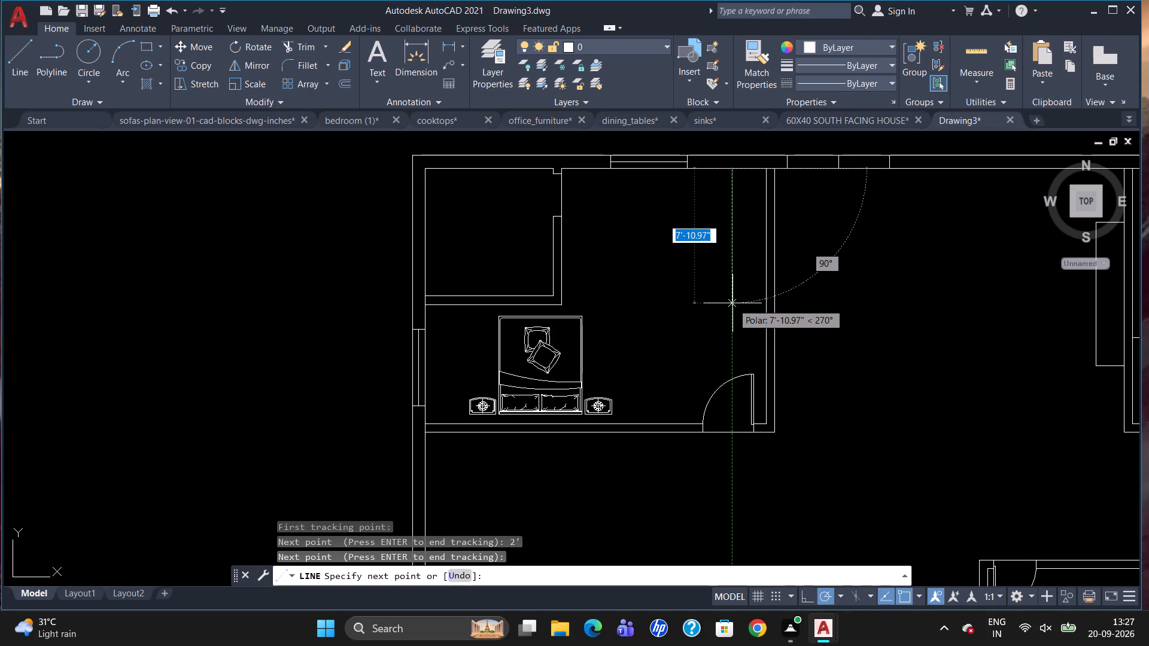
{"action": "left_click", "coordinate": [737, 324]}
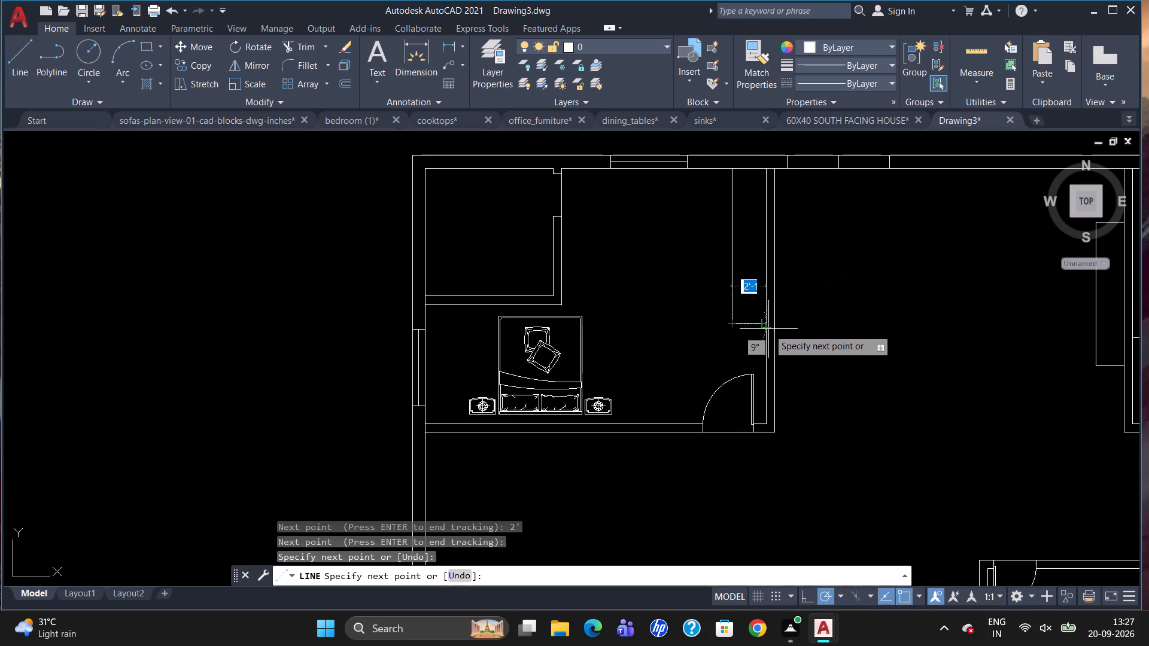
{"action": "left_click", "coordinate": [768, 322]}
{"action": "key", "text": "Escape"}
Copy the loose toilet block outside the plan into the upper-left bathroom, with its tank against the top wall.
{"action": "scroll", "coordinate": [742, 258], "scroll_direction": "down", "scroll_amount": 1}
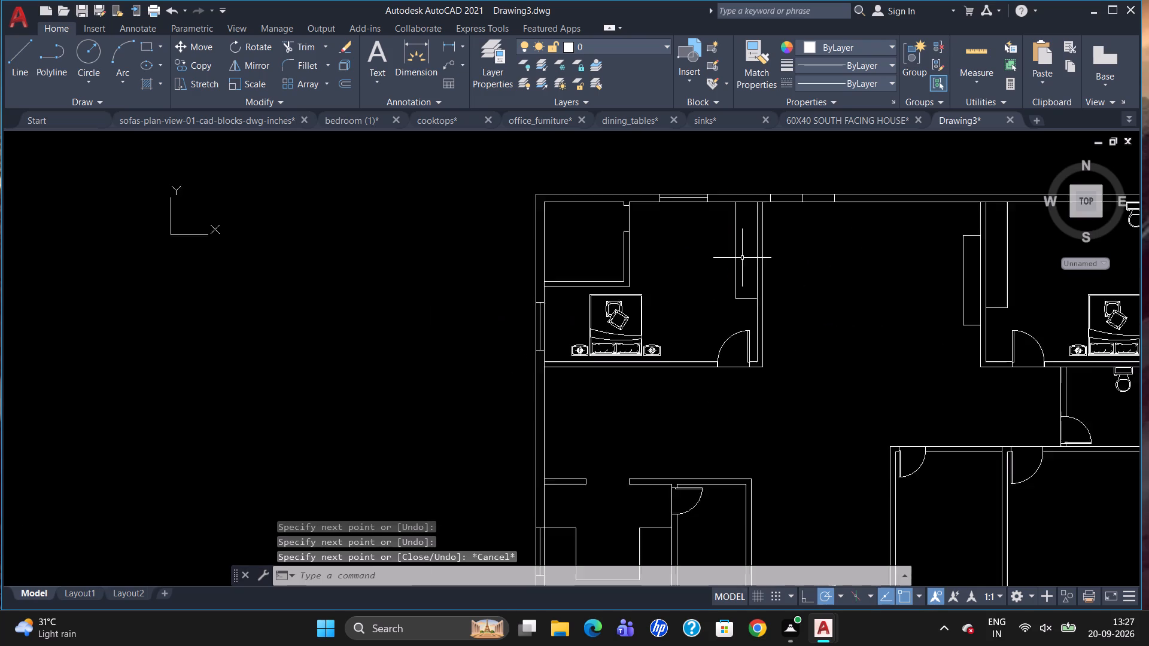
{"action": "scroll", "coordinate": [742, 258], "scroll_direction": "down", "scroll_amount": 1}
{"action": "scroll", "coordinate": [640, 186], "scroll_direction": "down", "scroll_amount": 1}
{"action": "scroll", "coordinate": [703, 364], "scroll_direction": "up", "scroll_amount": 1}
{"action": "scroll", "coordinate": [682, 336], "scroll_direction": "down", "scroll_amount": 1}
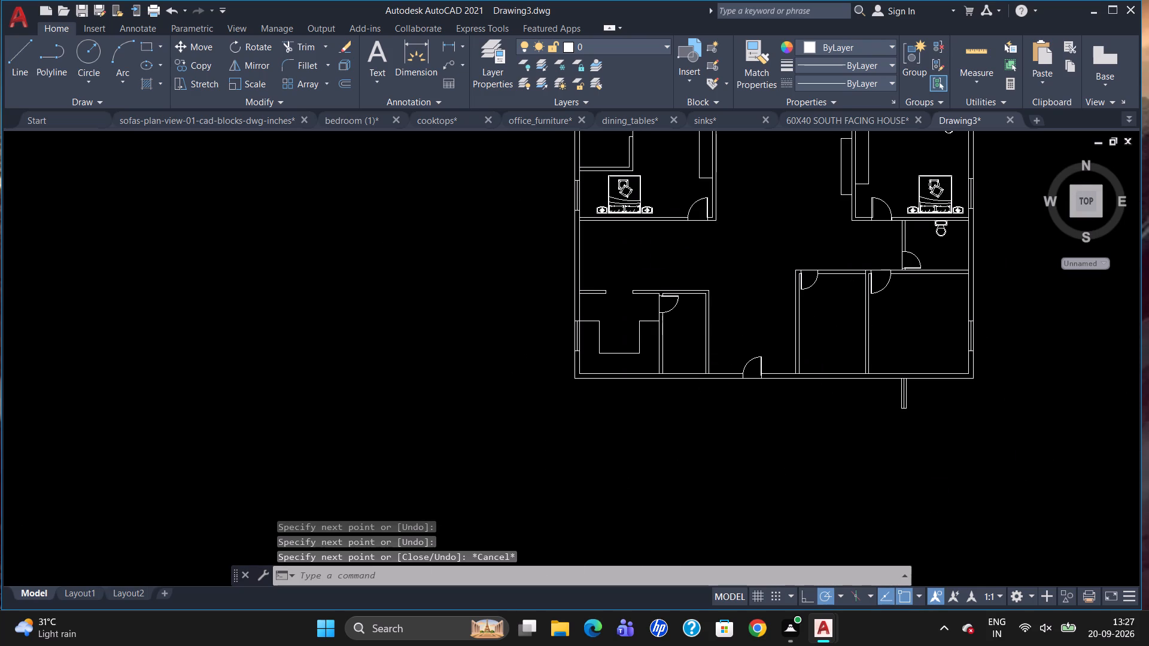
{"action": "scroll", "coordinate": [761, 220], "scroll_direction": "up", "scroll_amount": 1}
{"action": "scroll", "coordinate": [831, 245], "scroll_direction": "down", "scroll_amount": 1}
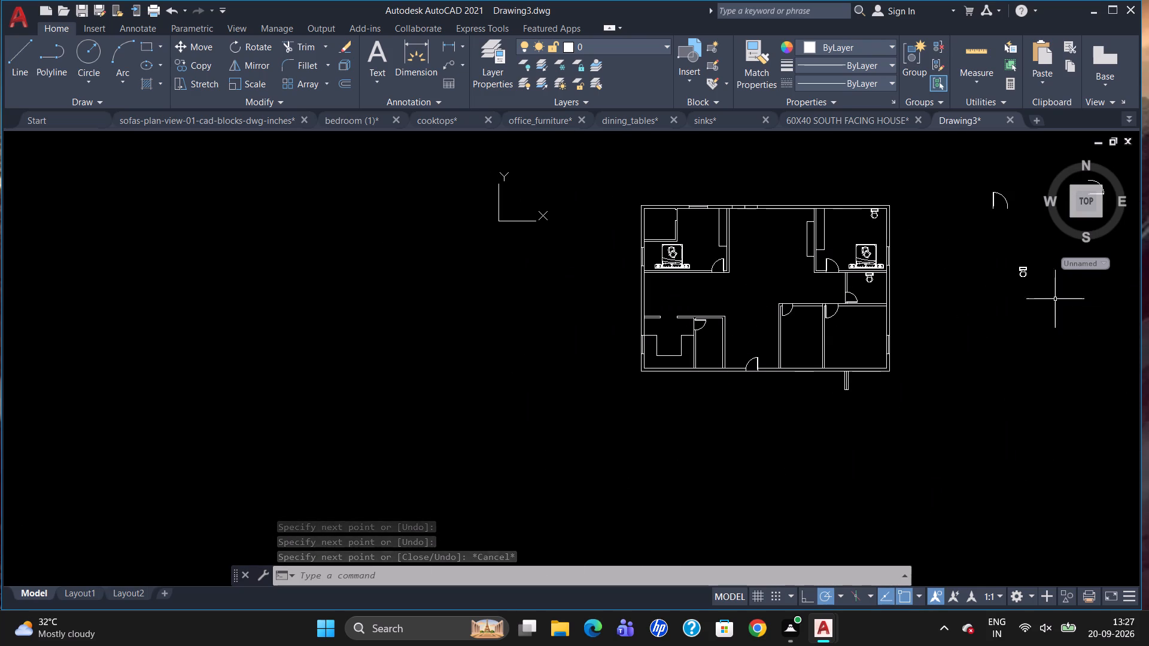
{"action": "left_click", "coordinate": [1026, 267]}
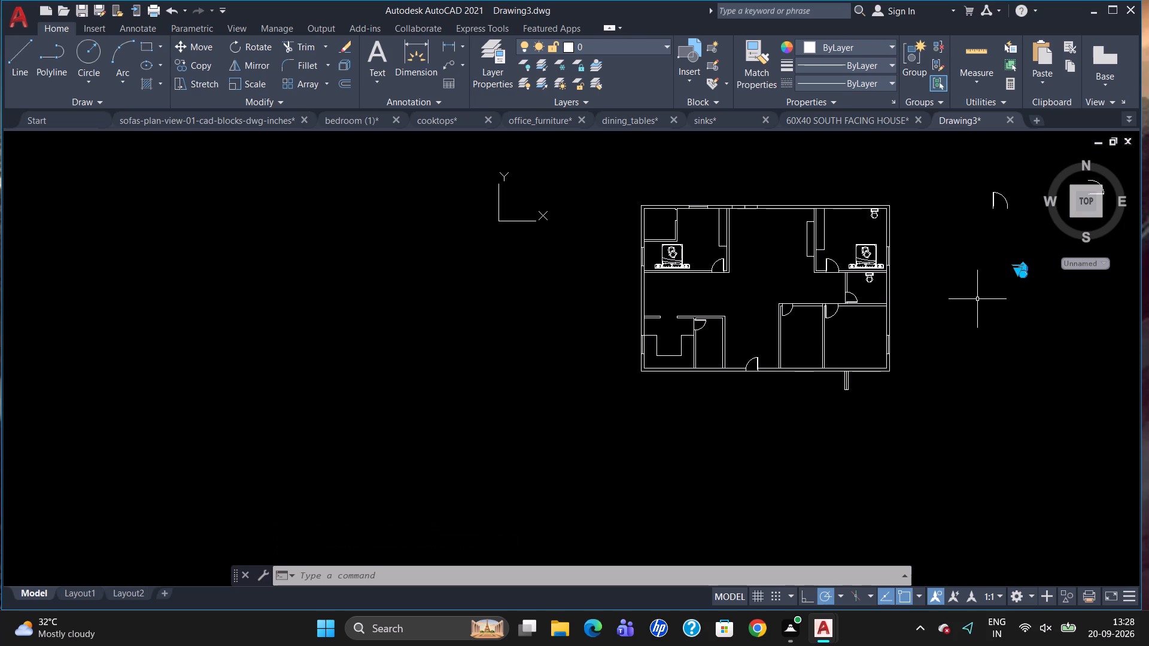
{"action": "type", "text": "CO"}
{"action": "key", "text": "Return"}
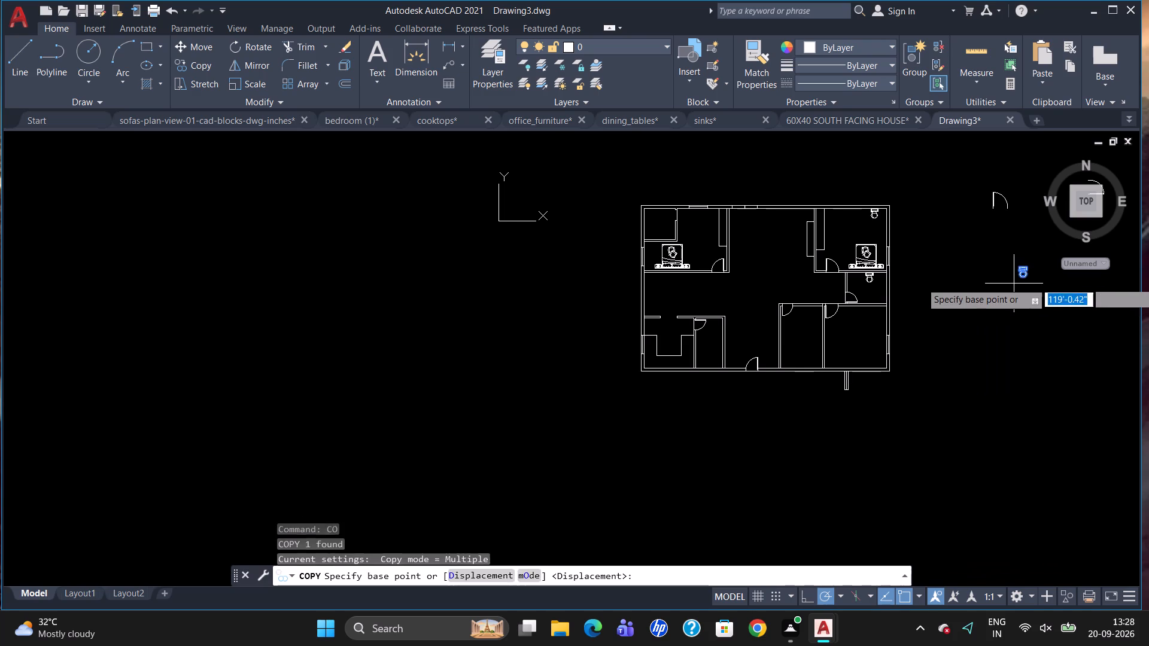
{"action": "left_click_drag", "start_coordinate": [1028, 270], "coordinate": [1013, 276]}
{"action": "scroll", "coordinate": [642, 217], "scroll_direction": "up", "scroll_amount": 4}
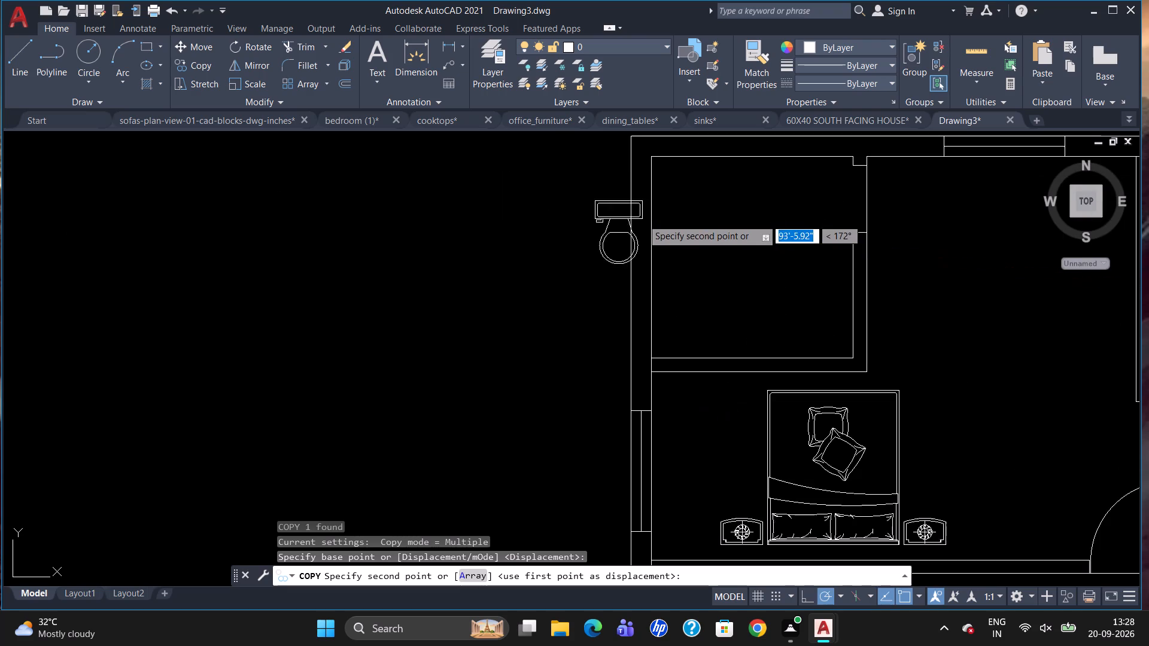
{"action": "scroll", "coordinate": [756, 192], "scroll_direction": "up", "scroll_amount": 2}
{"action": "scroll", "coordinate": [749, 226], "scroll_direction": "down", "scroll_amount": 3}
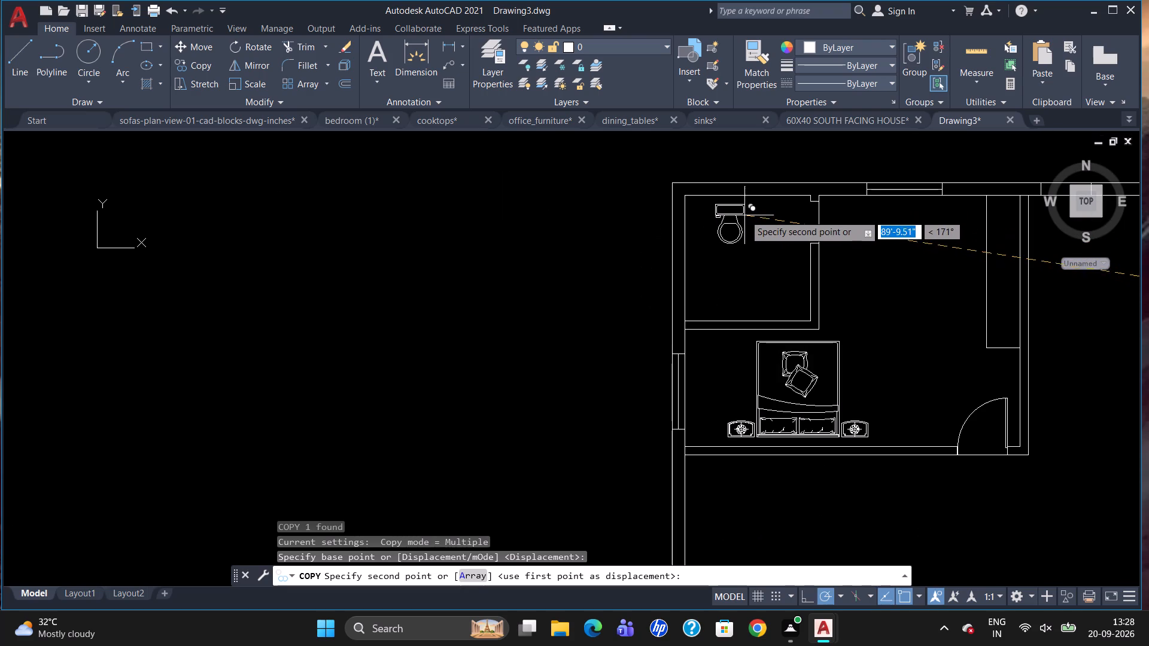
{"action": "left_click", "coordinate": [744, 206]}
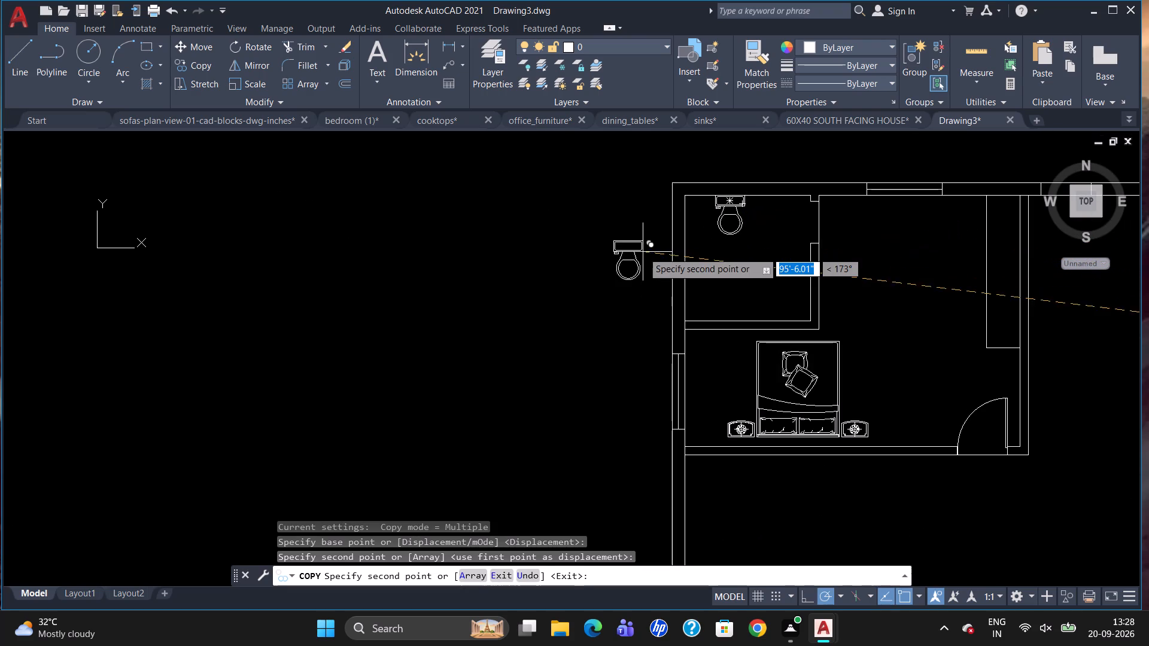
{"action": "scroll", "coordinate": [642, 252], "scroll_direction": "down", "scroll_amount": 1}
{"action": "key", "text": "Escape"}
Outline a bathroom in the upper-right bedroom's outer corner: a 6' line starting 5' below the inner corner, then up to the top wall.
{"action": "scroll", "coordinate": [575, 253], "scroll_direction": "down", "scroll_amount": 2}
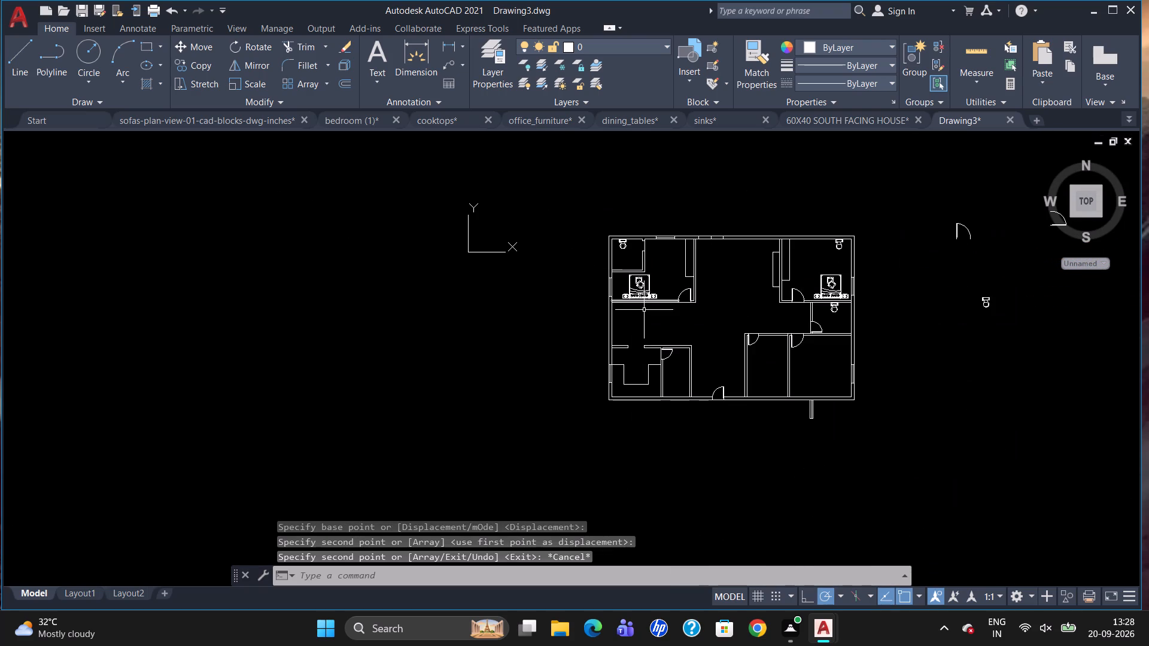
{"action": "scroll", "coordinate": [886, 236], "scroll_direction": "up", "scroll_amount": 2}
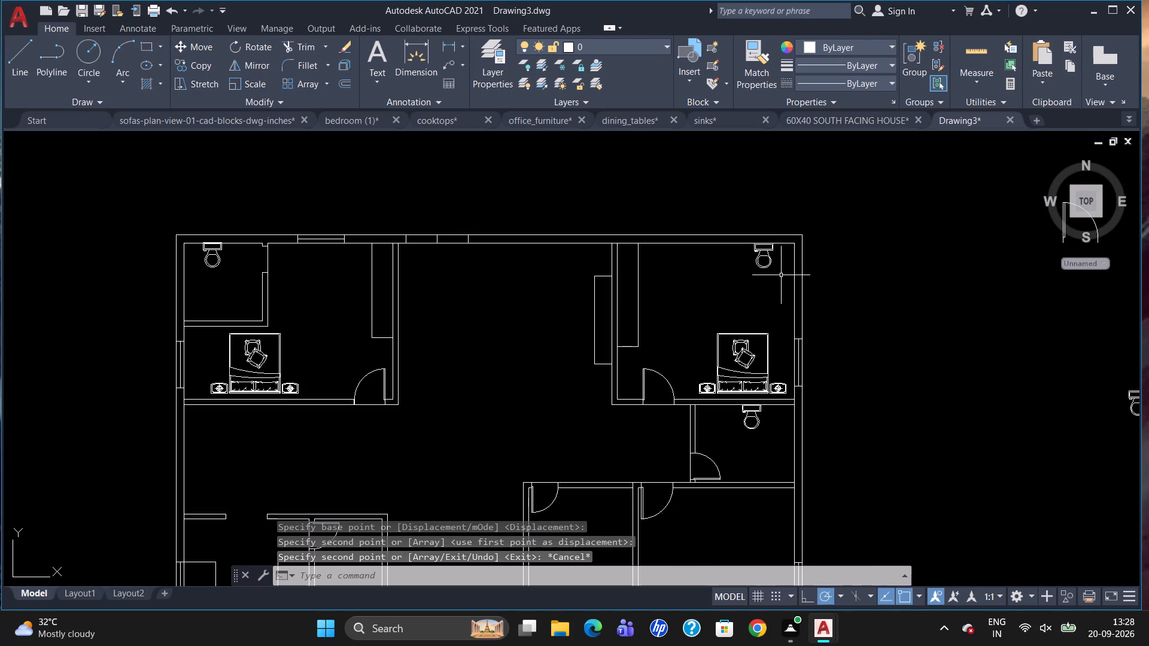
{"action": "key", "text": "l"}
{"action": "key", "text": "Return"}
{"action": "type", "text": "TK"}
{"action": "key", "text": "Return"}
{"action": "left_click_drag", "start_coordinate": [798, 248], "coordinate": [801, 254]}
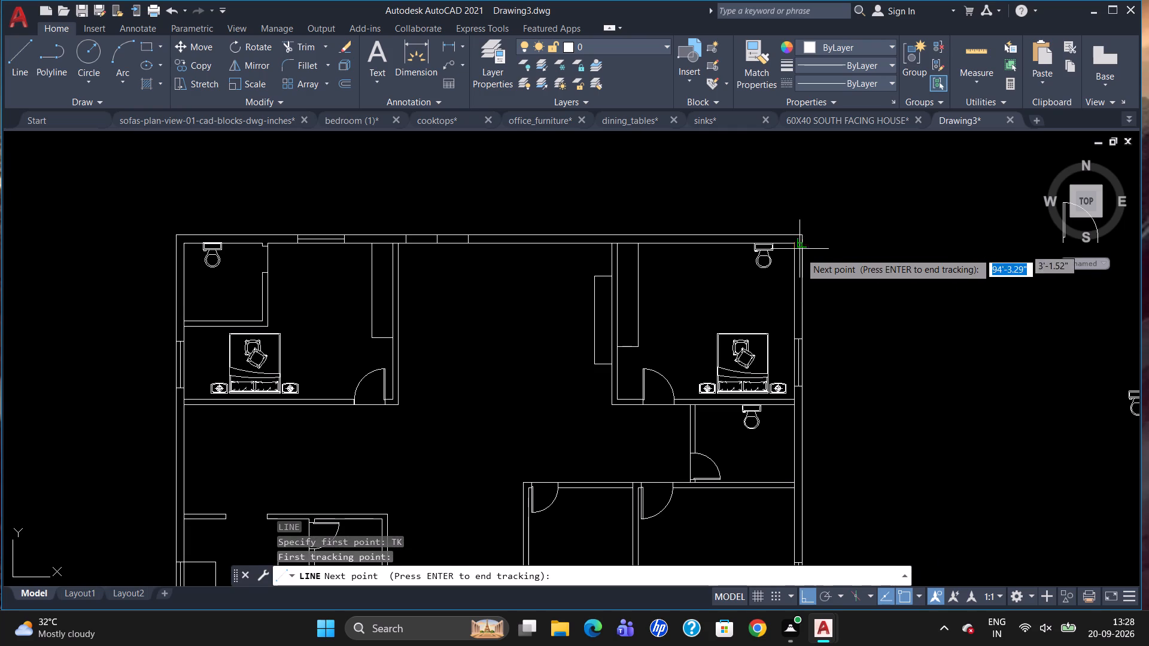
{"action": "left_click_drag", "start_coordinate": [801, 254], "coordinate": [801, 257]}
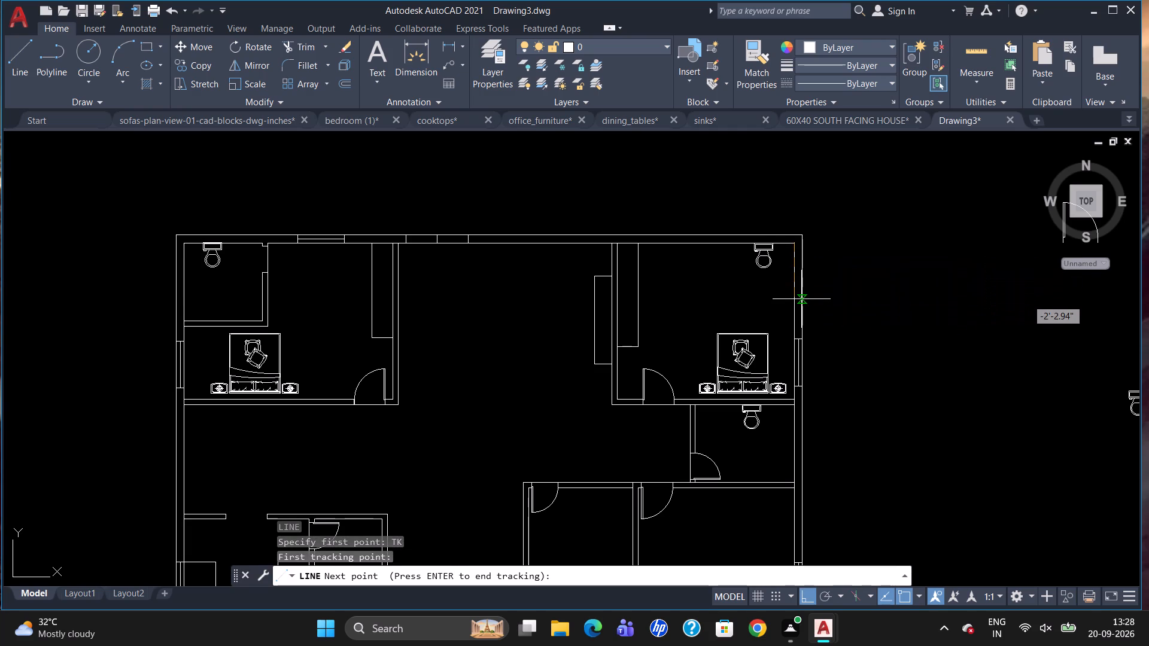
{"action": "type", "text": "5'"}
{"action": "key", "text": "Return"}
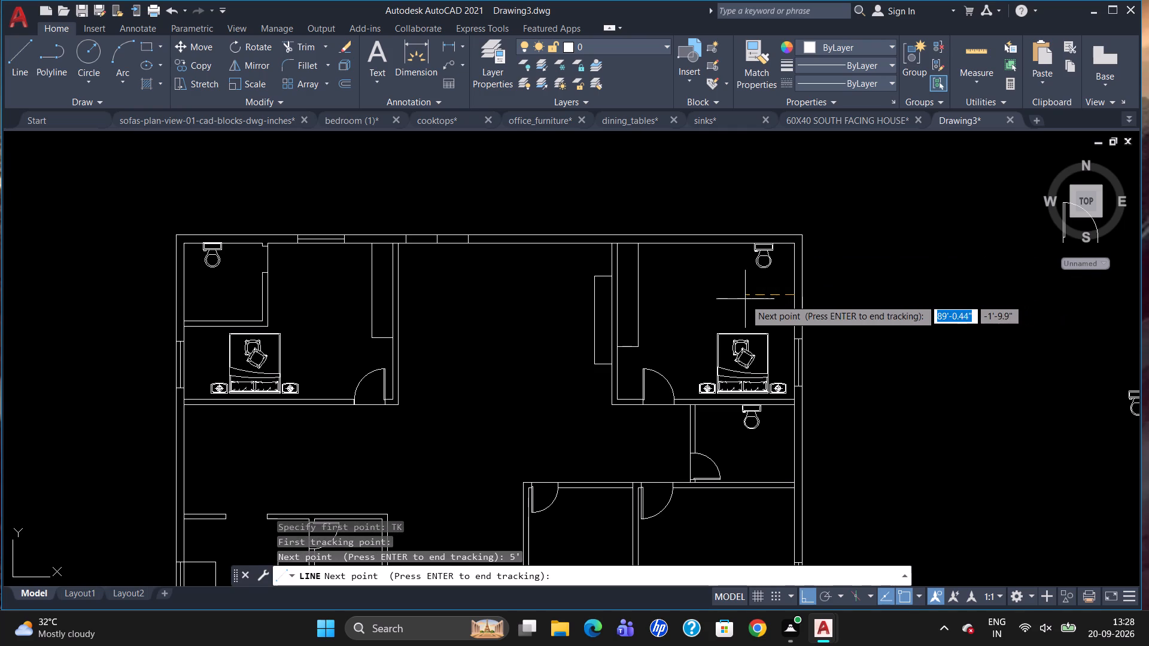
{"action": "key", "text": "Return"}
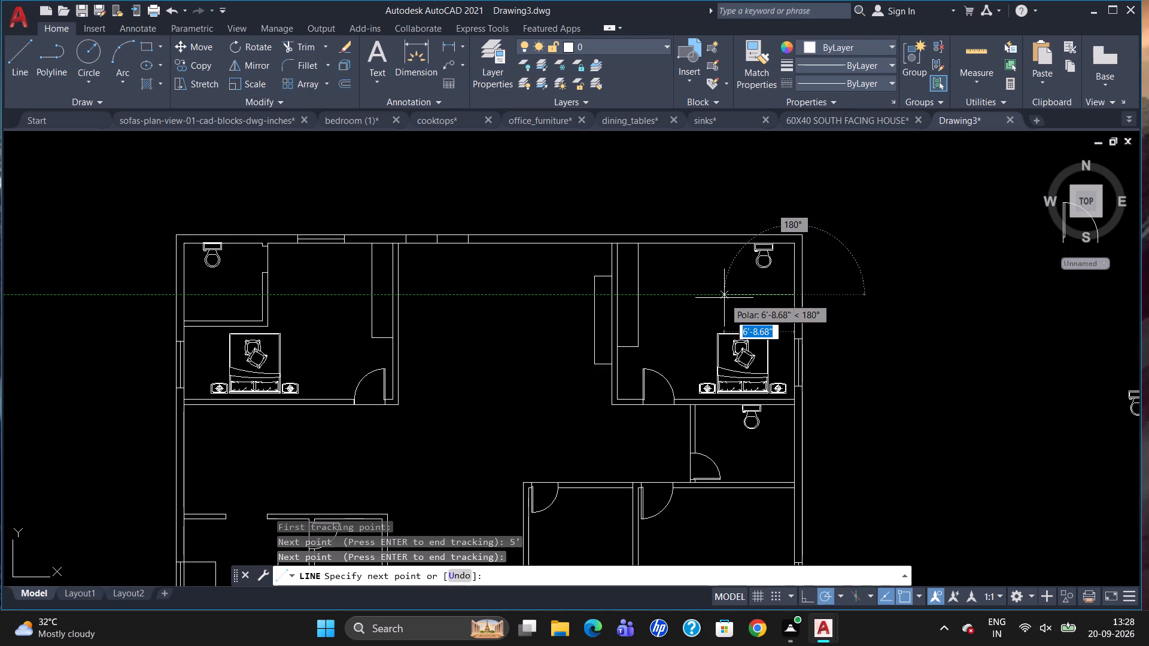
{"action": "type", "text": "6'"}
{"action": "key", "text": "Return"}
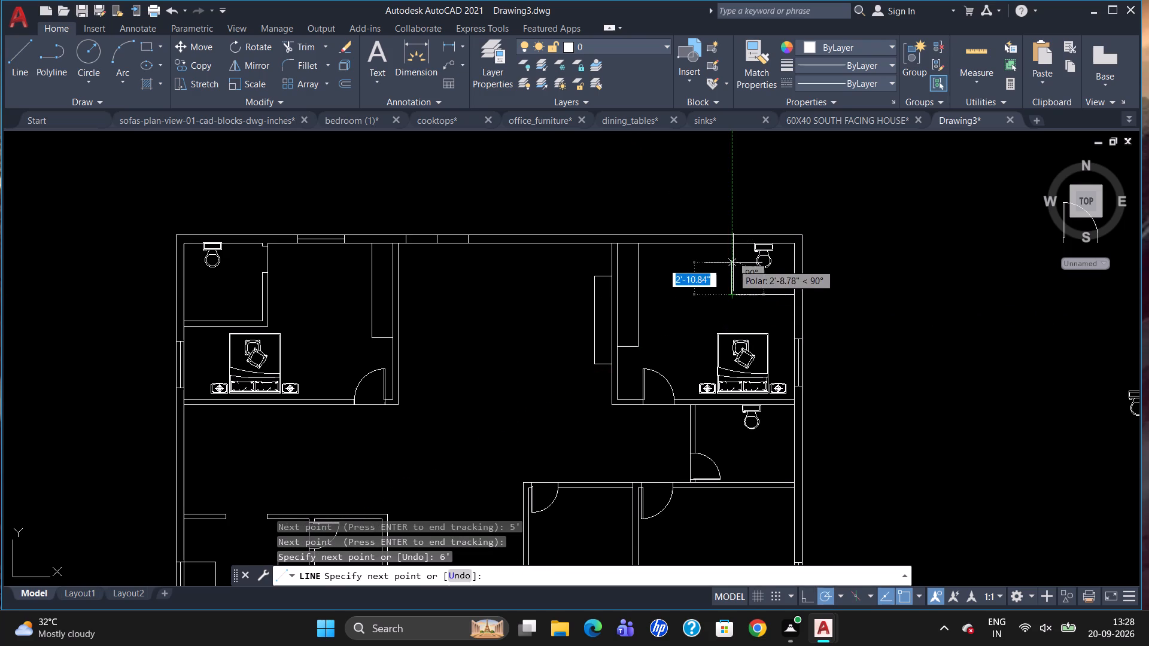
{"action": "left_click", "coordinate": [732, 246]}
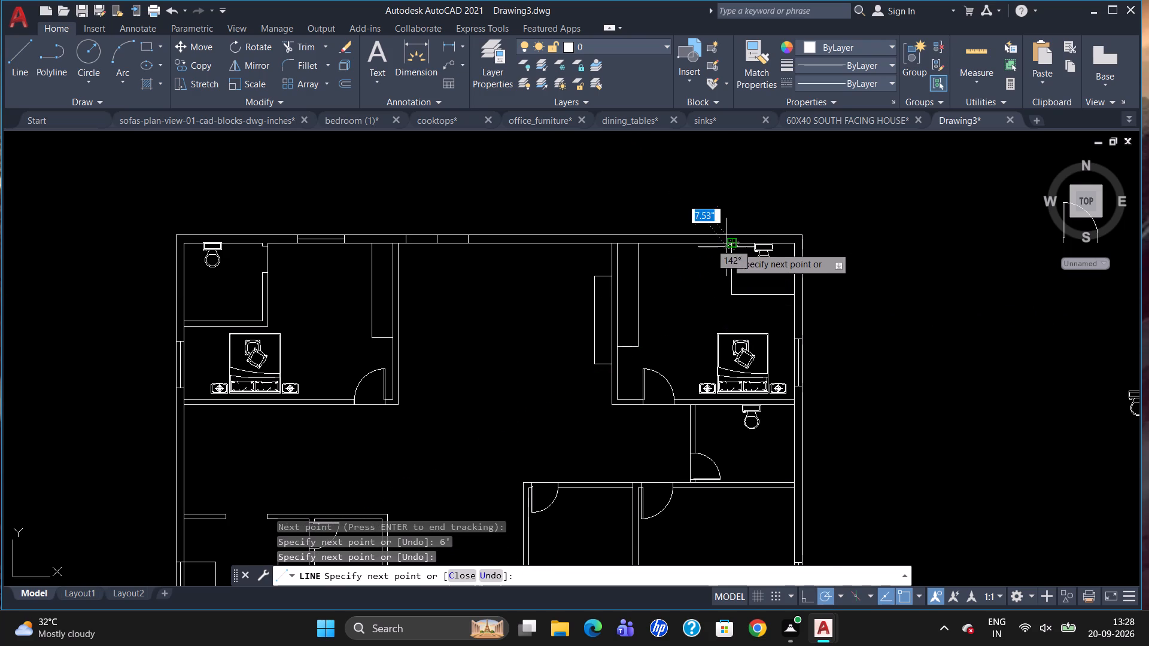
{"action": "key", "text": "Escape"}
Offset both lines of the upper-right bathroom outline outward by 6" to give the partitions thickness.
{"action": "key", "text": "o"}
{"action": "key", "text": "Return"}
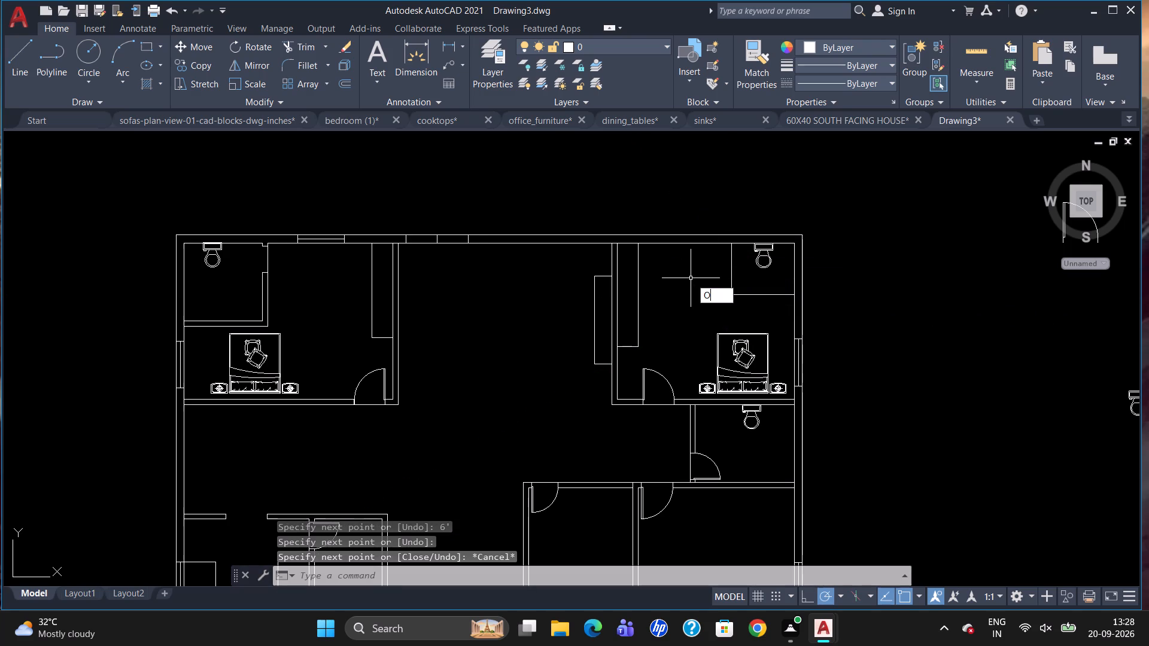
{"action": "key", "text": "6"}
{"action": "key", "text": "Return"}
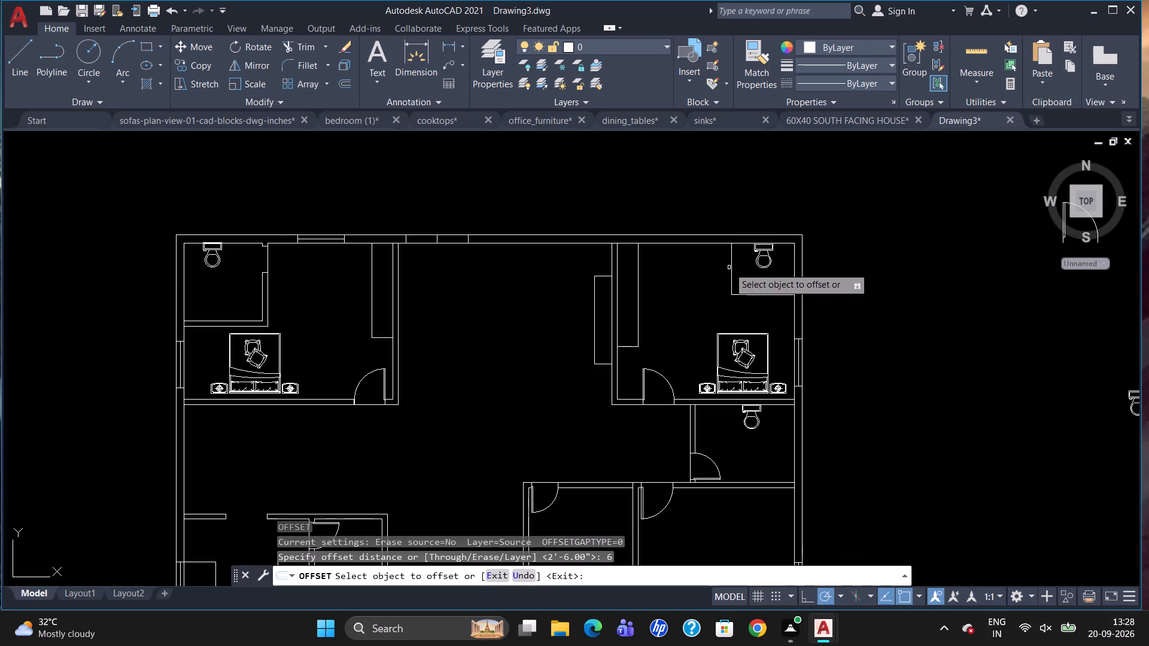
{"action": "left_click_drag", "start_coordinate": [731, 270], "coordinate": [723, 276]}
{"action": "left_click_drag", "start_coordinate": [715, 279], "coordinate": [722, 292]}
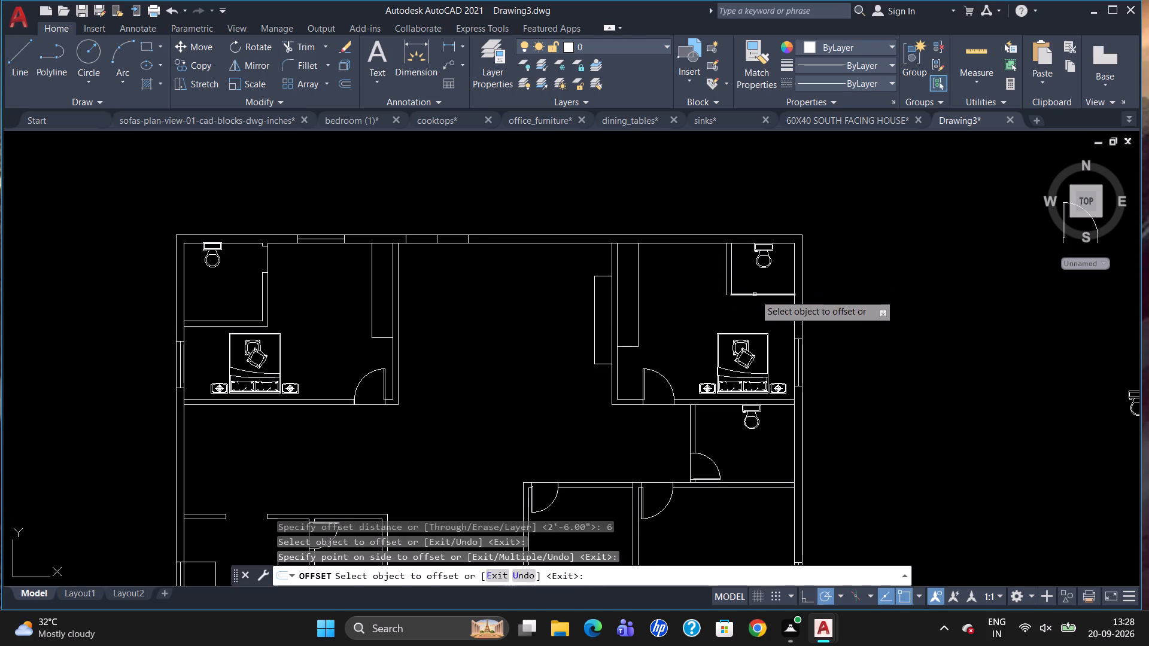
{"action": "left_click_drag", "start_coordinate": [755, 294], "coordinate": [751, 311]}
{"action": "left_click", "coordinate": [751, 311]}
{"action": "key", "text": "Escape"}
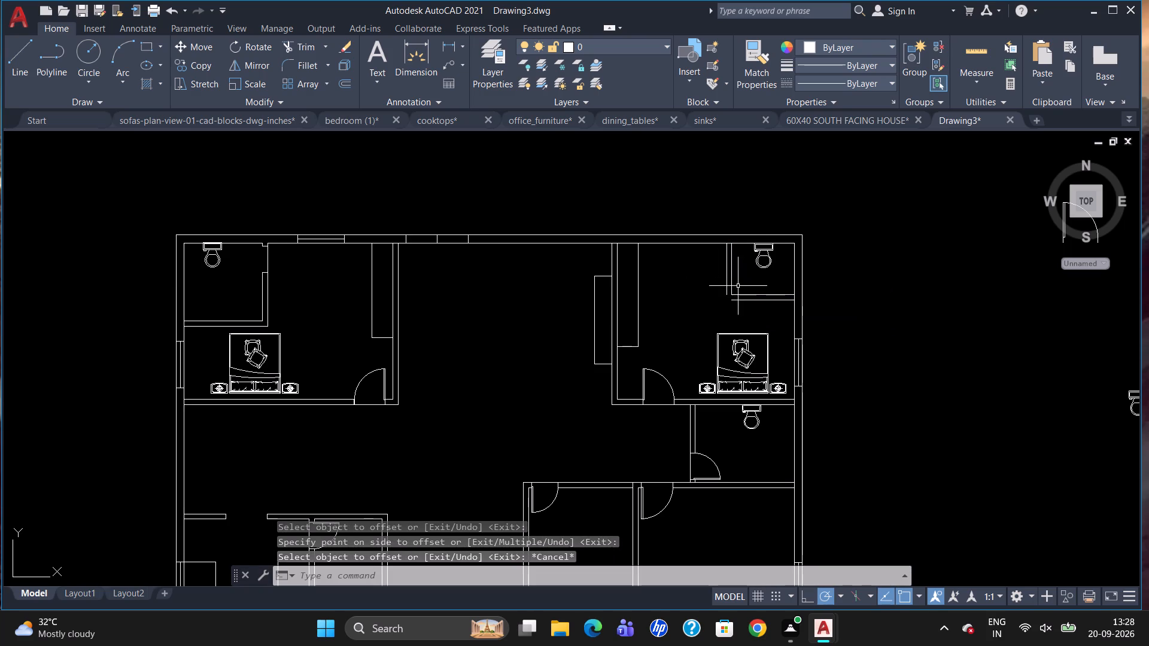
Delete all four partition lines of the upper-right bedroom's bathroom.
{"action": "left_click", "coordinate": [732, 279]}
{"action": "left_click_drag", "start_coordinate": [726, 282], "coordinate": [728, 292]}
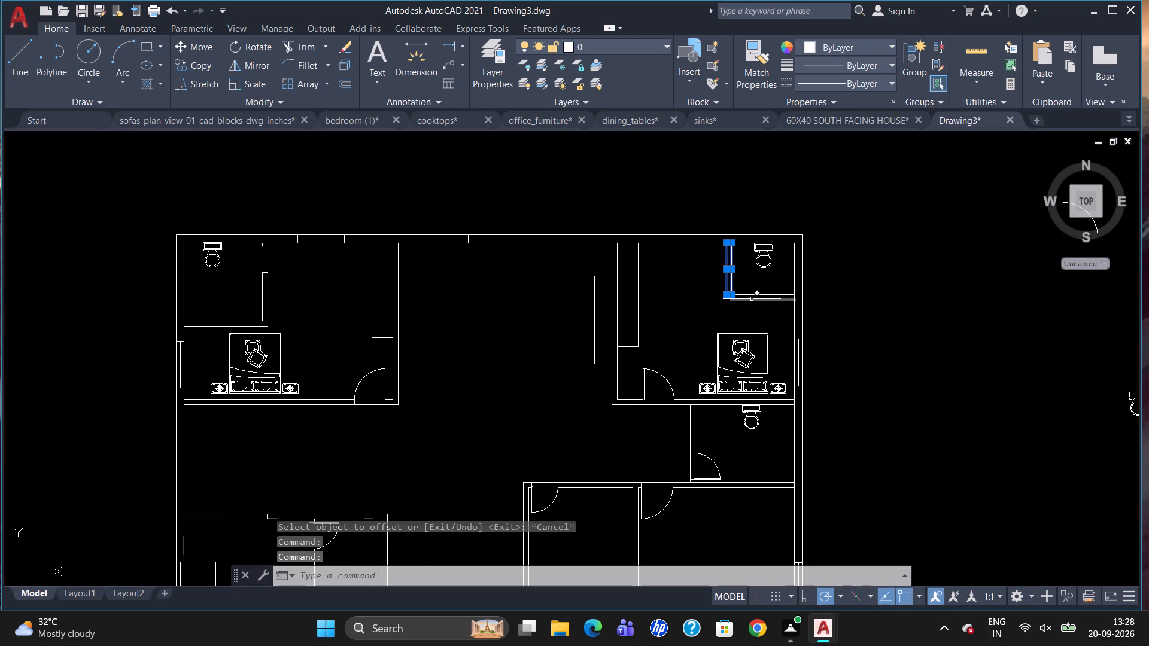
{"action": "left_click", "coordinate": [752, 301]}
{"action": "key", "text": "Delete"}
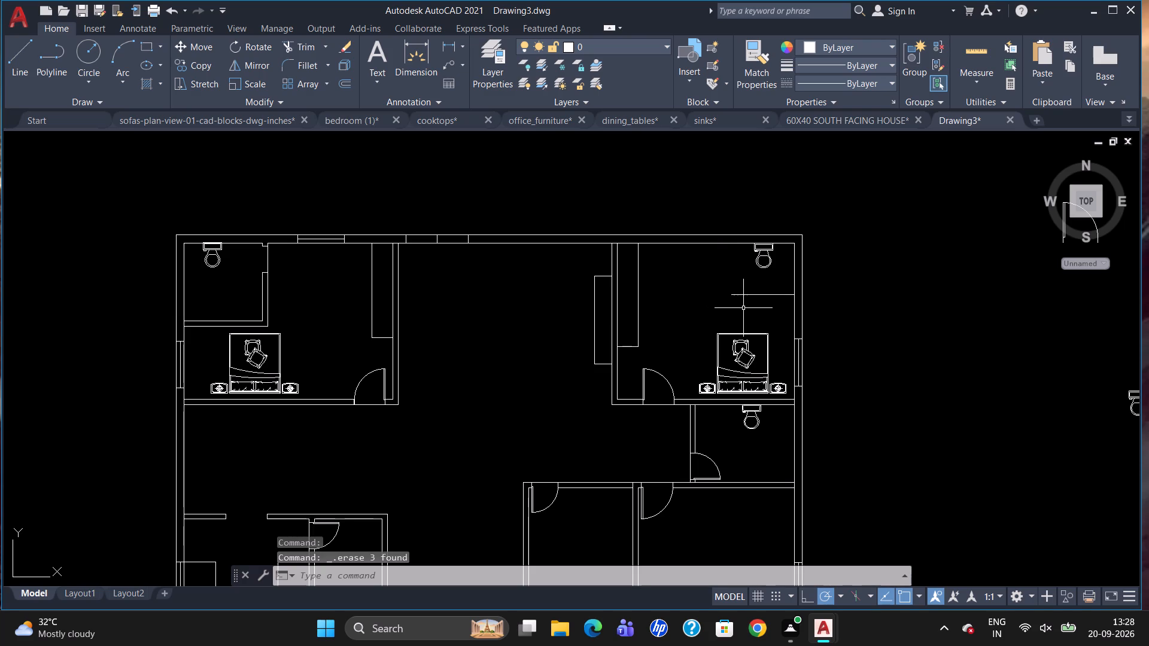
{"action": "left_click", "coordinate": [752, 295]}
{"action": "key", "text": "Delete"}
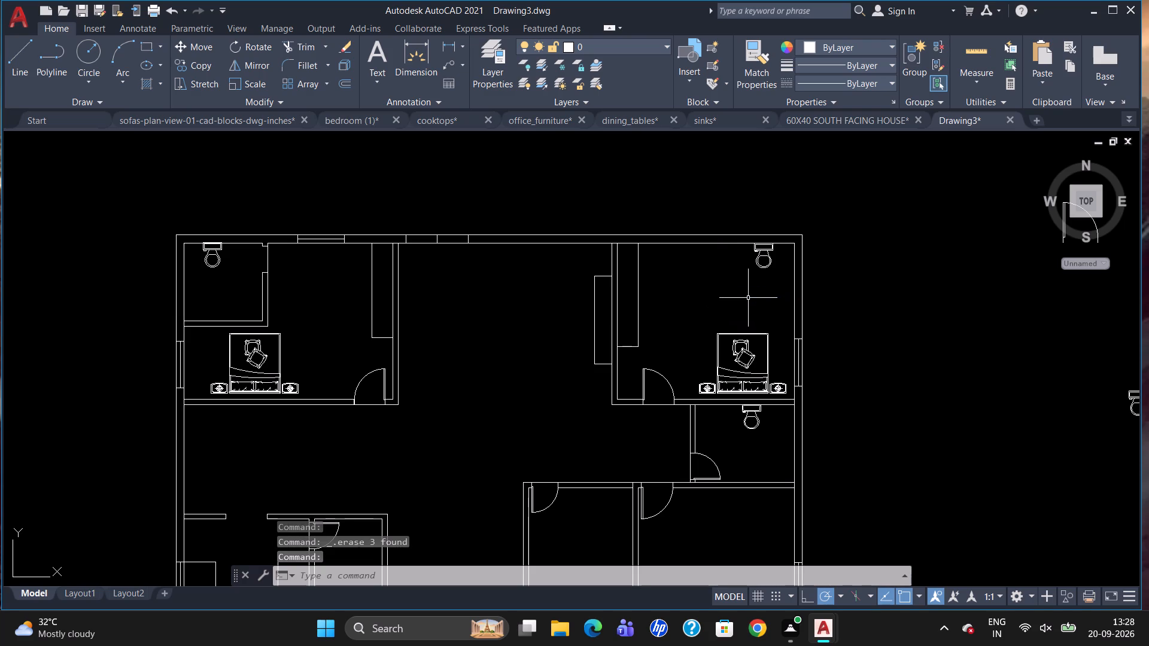
Outline the upper-right bedroom's corner bathroom: a 7' line starting 5' below the inner corner, then up to the top wall.
{"action": "key", "text": "l"}
{"action": "key", "text": "Return"}
{"action": "key", "text": "t"}
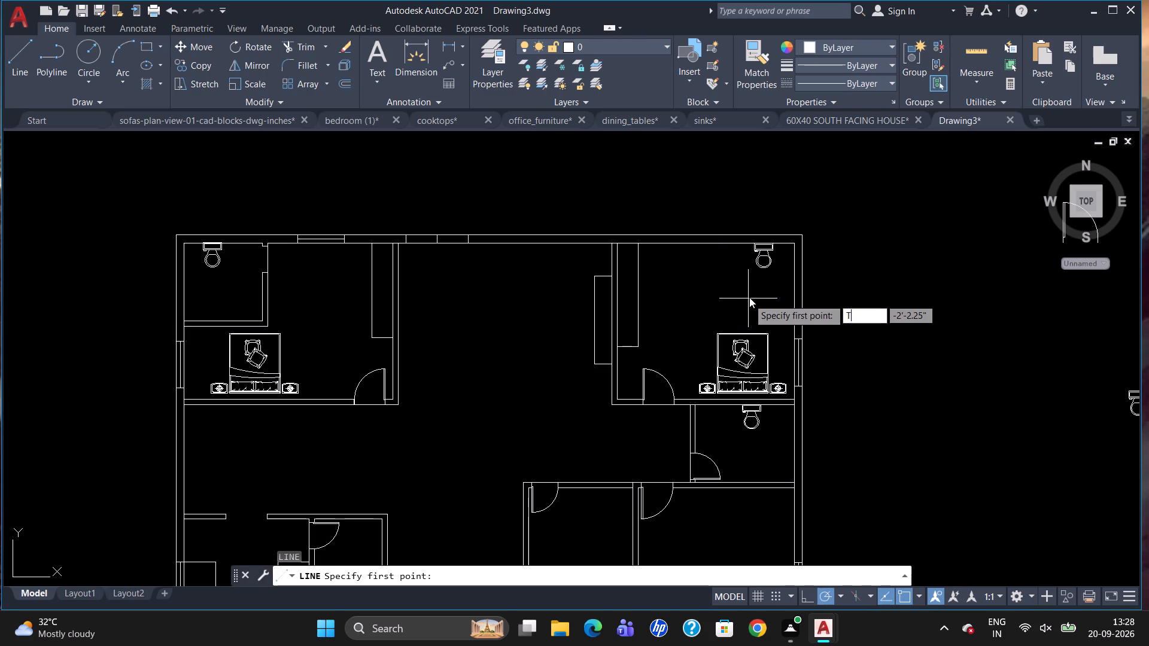
{"action": "key", "text": "k"}
{"action": "key", "text": "Return"}
{"action": "left_click_drag", "start_coordinate": [791, 245], "coordinate": [780, 278]}
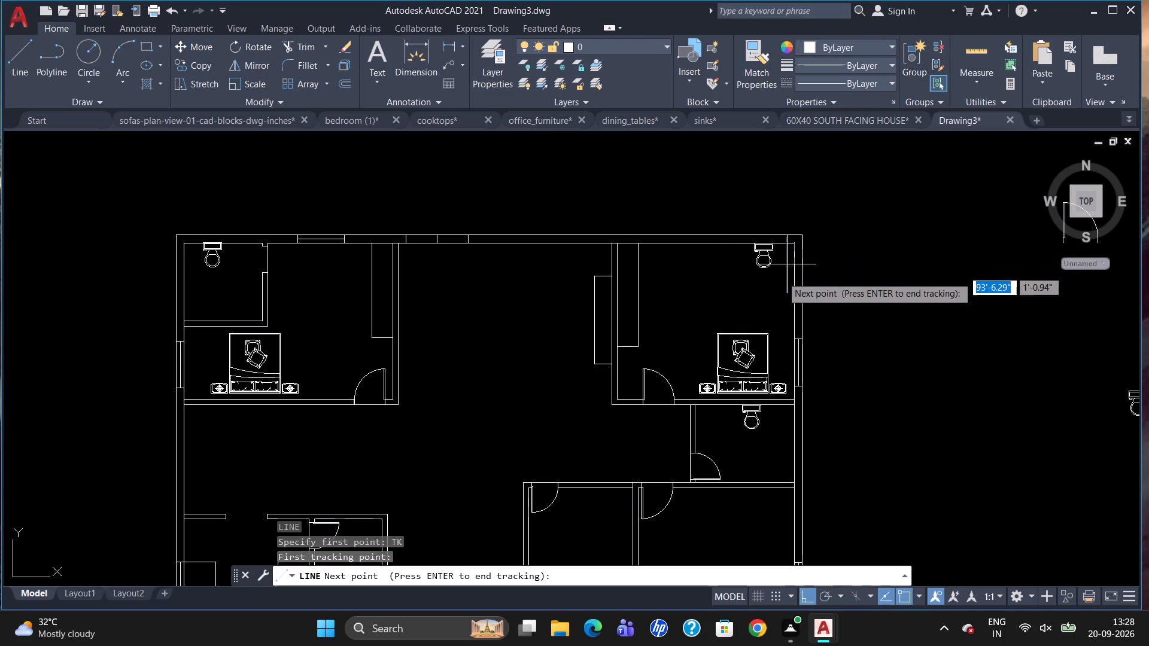
{"action": "left_click_drag", "start_coordinate": [780, 278], "coordinate": [779, 281]}
{"action": "type", "text": "5'"}
{"action": "key", "text": "Return"}
{"action": "key", "text": "Return"}
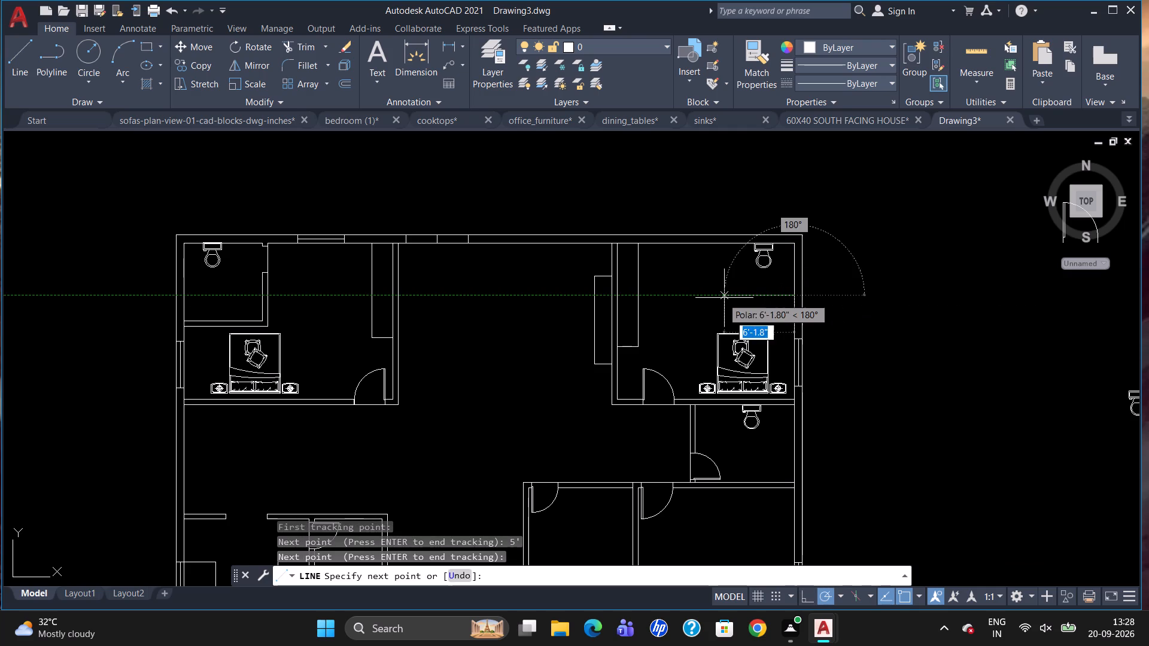
{"action": "key", "text": "7"}
{"action": "key", "text": "apostrophe"}
{"action": "key", "text": "Return"}
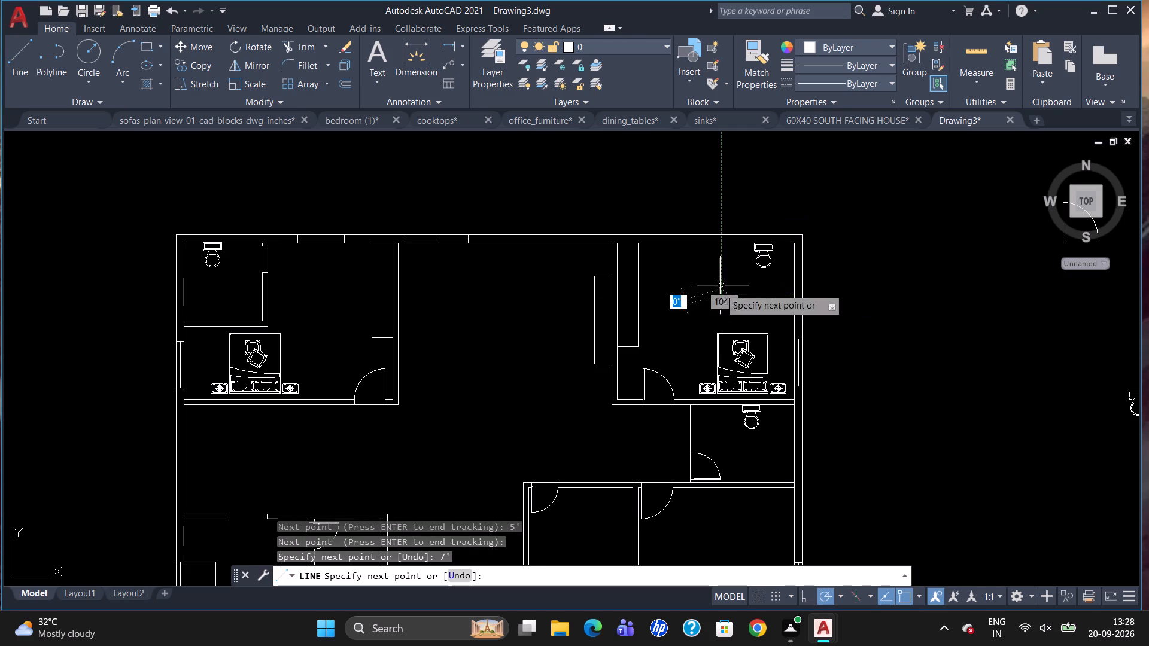
{"action": "scroll", "coordinate": [719, 248], "scroll_direction": "up", "scroll_amount": 1}
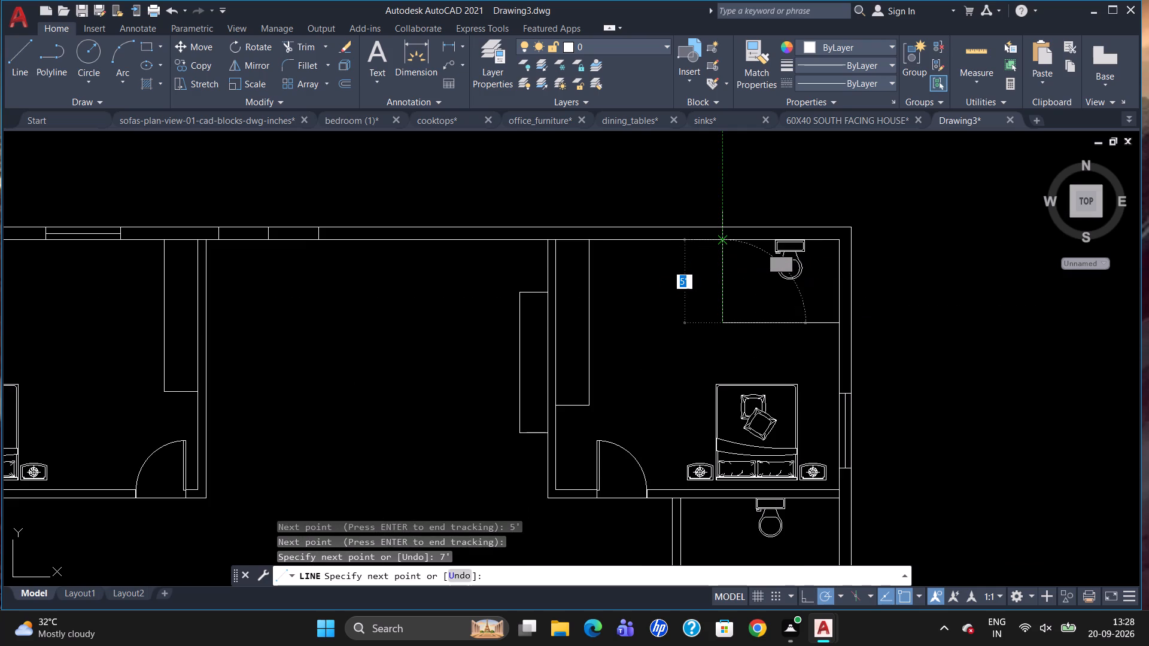
{"action": "left_click", "coordinate": [719, 237]}
{"action": "key", "text": "Escape"}
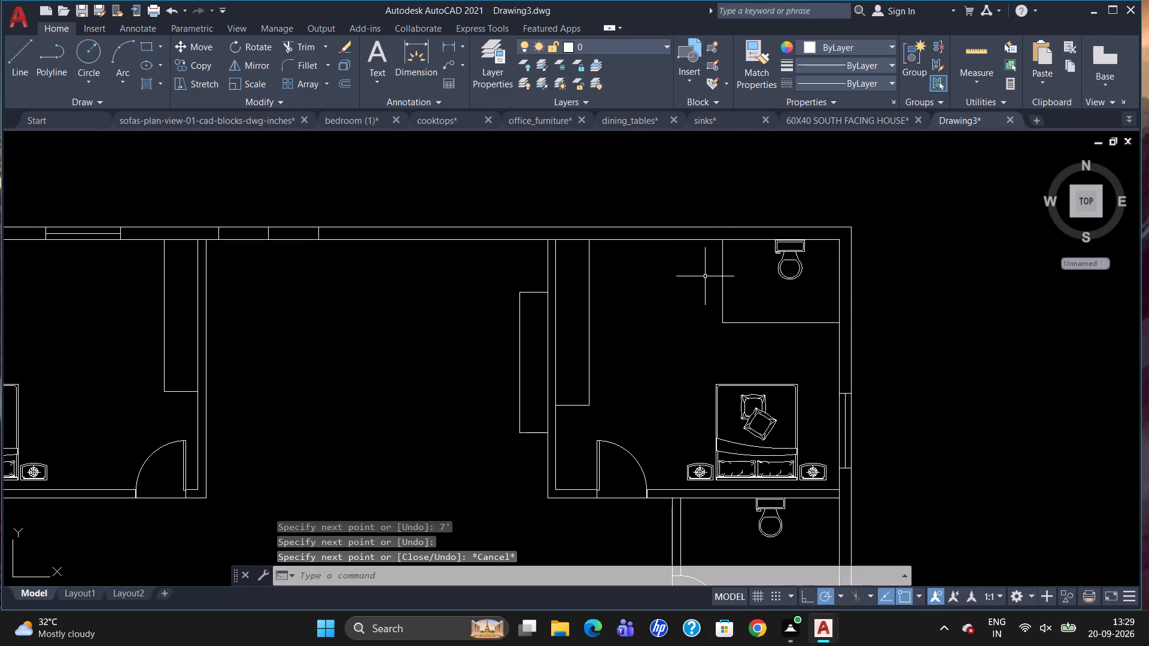
Offset both lines of the upper-right bathroom outline outward by 6" to give the partitions thickness.
{"action": "key", "text": "o"}
{"action": "key", "text": "Return"}
{"action": "key", "text": "6"}
{"action": "key", "text": "Return"}
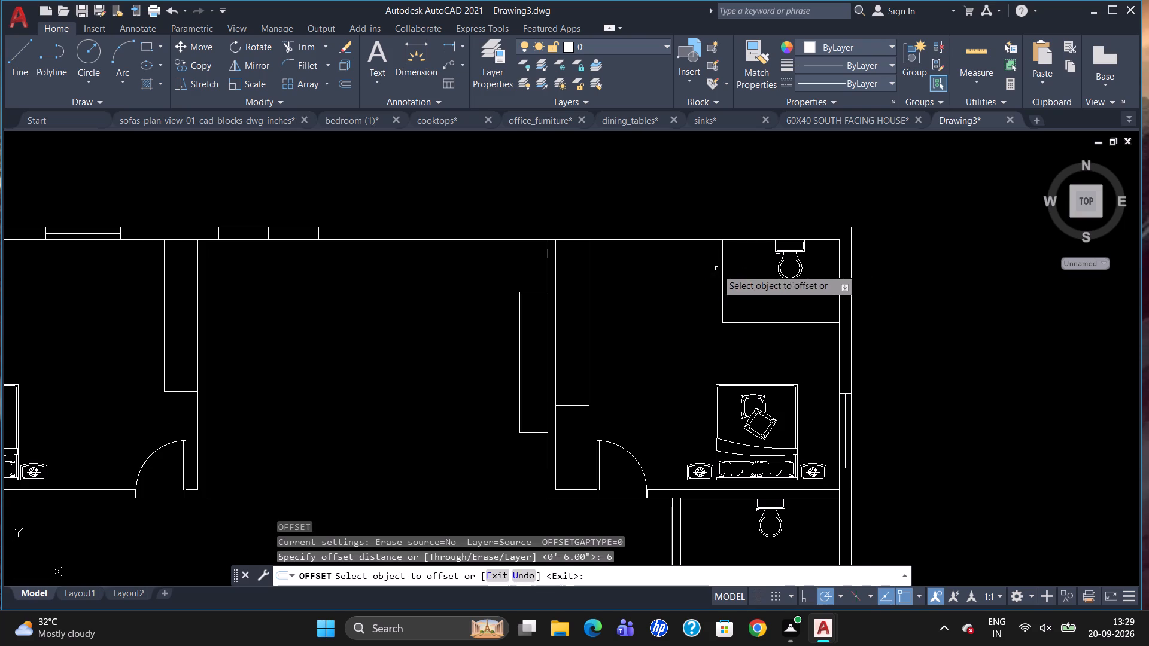
{"action": "left_click_drag", "start_coordinate": [722, 290], "coordinate": [709, 297]}
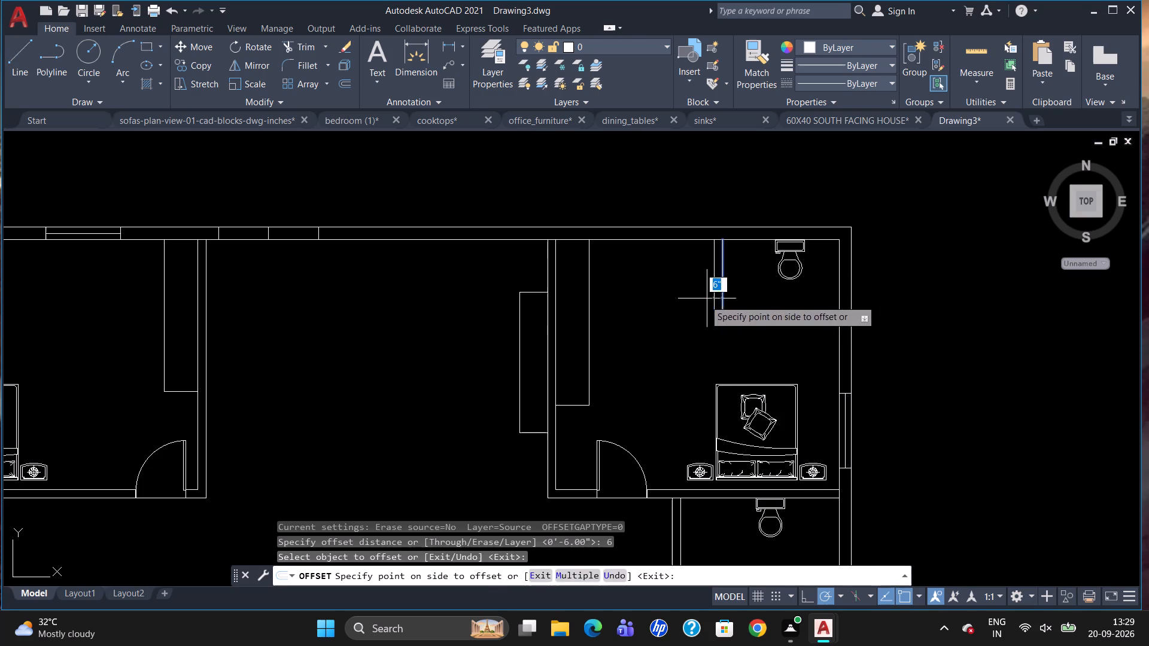
{"action": "left_click_drag", "start_coordinate": [700, 301], "coordinate": [704, 309]}
{"action": "left_click_drag", "start_coordinate": [743, 325], "coordinate": [745, 337]}
{"action": "left_click", "coordinate": [745, 337]}
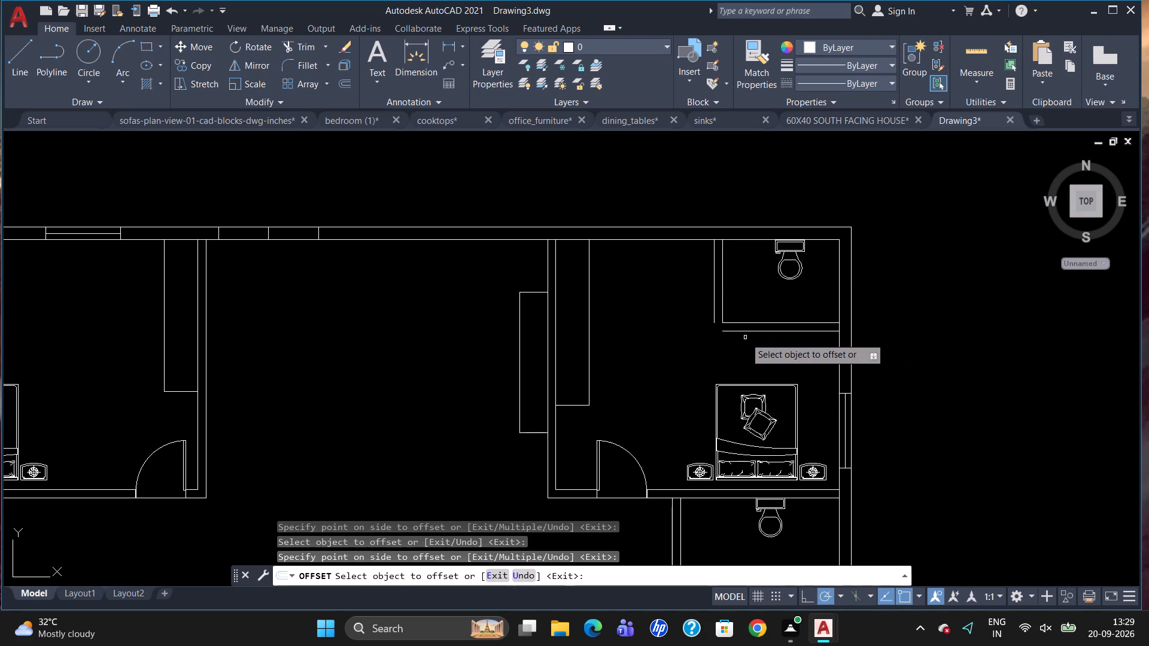
{"action": "key", "text": "Escape"}
Draw a short horizontal line from the free end of the bathroom's outer lower partition line, past the outer vertical line.
{"action": "key", "text": "l"}
{"action": "key", "text": "Return"}
{"action": "scroll", "coordinate": [734, 334], "scroll_direction": "up", "scroll_amount": 1}
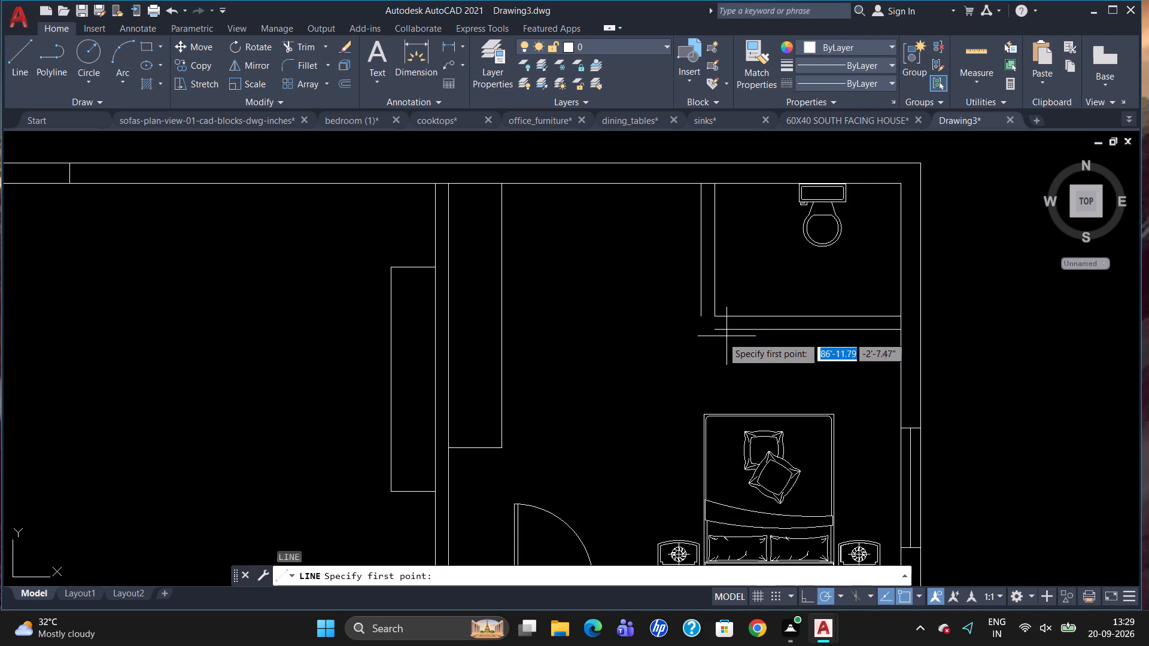
{"action": "left_click", "coordinate": [716, 331]}
{"action": "left_click", "coordinate": [677, 327]}
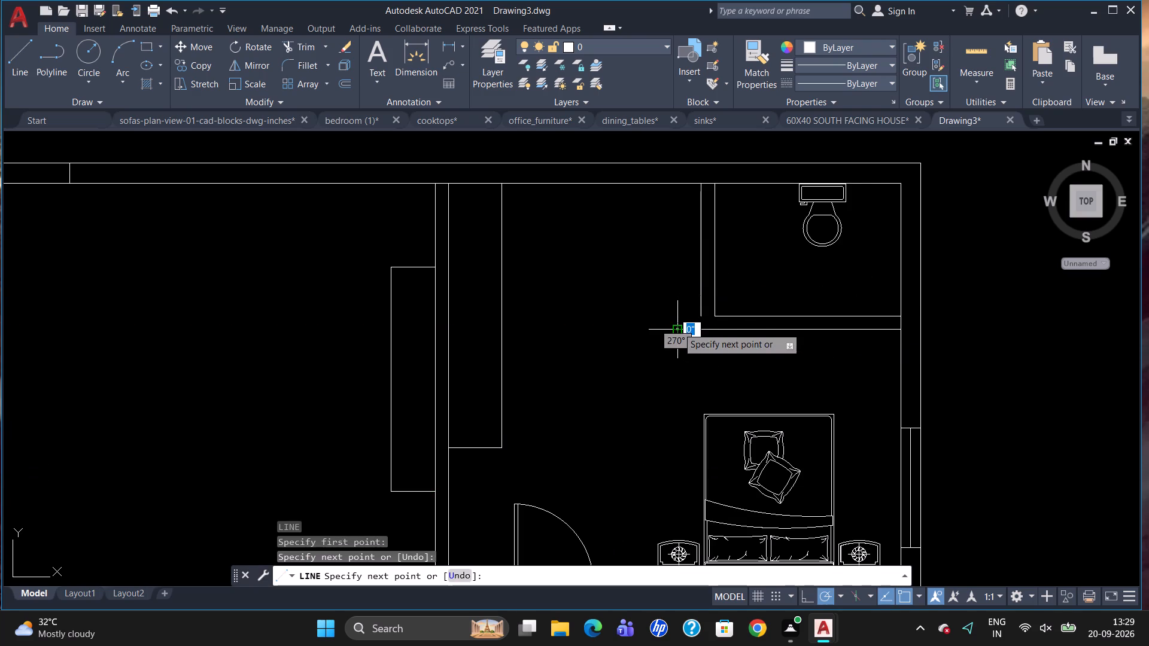
{"action": "key", "text": "Escape"}
Extend the upper-right bathroom's outer vertical partition line down to the outer horizontal line.
{"action": "key", "text": "e"}
{"action": "key", "text": "x"}
{"action": "key", "text": "Return"}
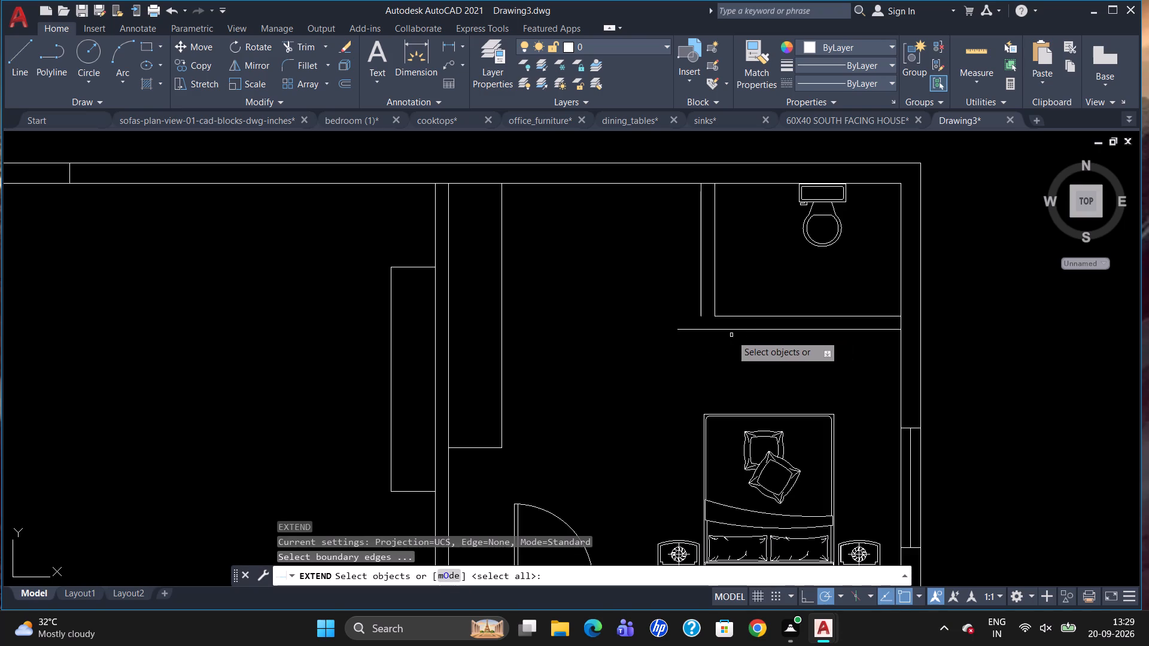
{"action": "left_click", "coordinate": [726, 332]}
{"action": "left_click", "coordinate": [721, 330]}
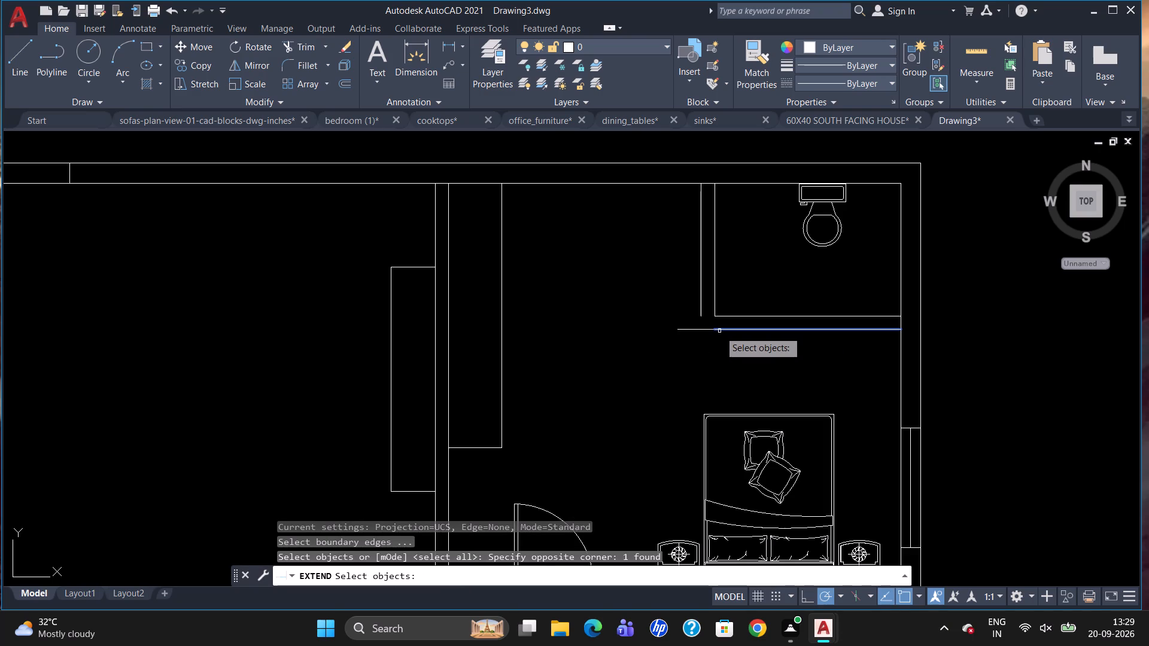
{"action": "left_click", "coordinate": [703, 331]}
{"action": "key", "text": "Return"}
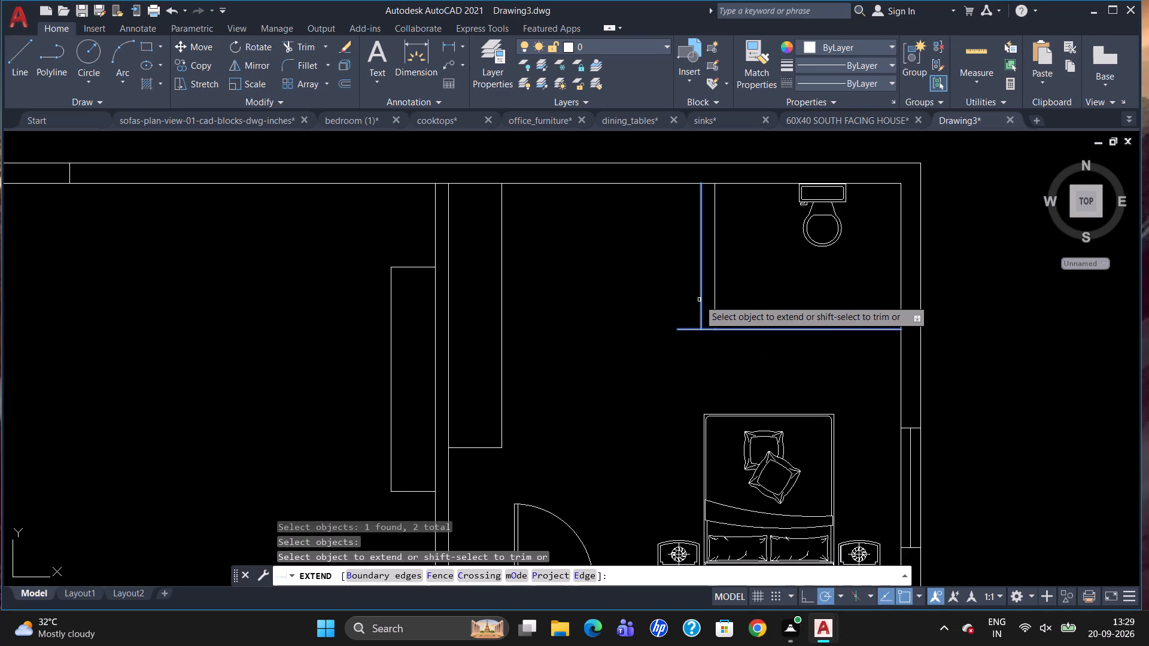
{"action": "left_click", "coordinate": [699, 300]}
{"action": "key", "text": "Escape"}
Trim the horizontal overhang beyond the outer corner of the upper-right bathroom's partitions.
{"action": "type", "text": "TR"}
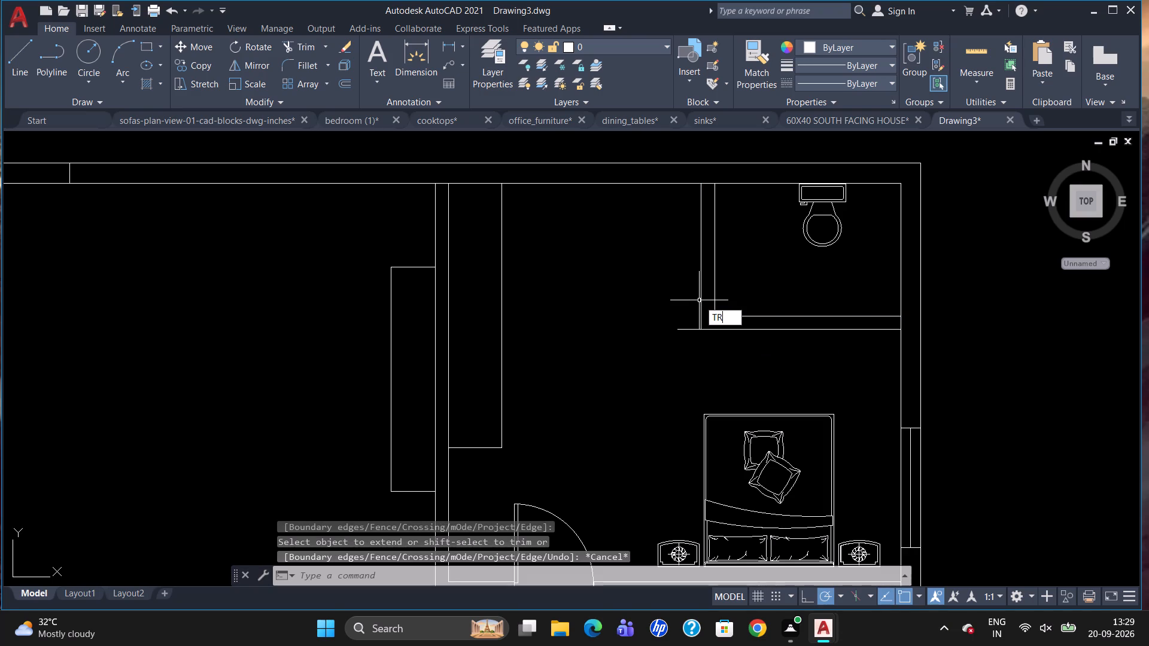
{"action": "key", "text": "Return"}
{"action": "key", "text": "Return"}
{"action": "left_click", "coordinate": [685, 328]}
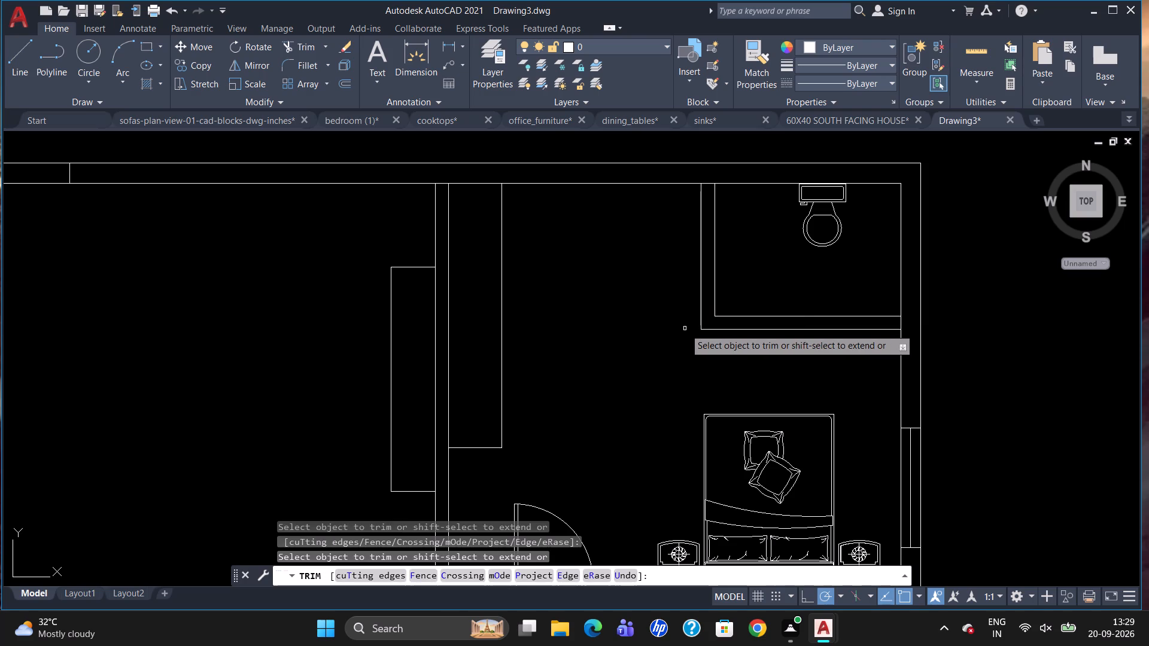
{"action": "key", "text": "Escape"}
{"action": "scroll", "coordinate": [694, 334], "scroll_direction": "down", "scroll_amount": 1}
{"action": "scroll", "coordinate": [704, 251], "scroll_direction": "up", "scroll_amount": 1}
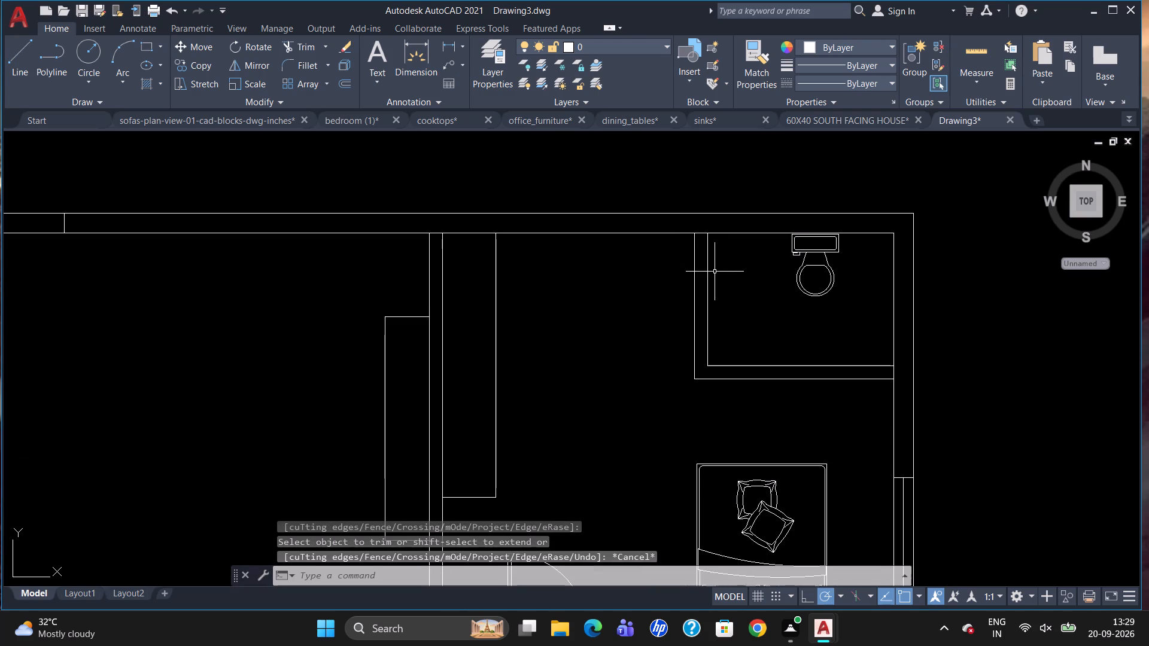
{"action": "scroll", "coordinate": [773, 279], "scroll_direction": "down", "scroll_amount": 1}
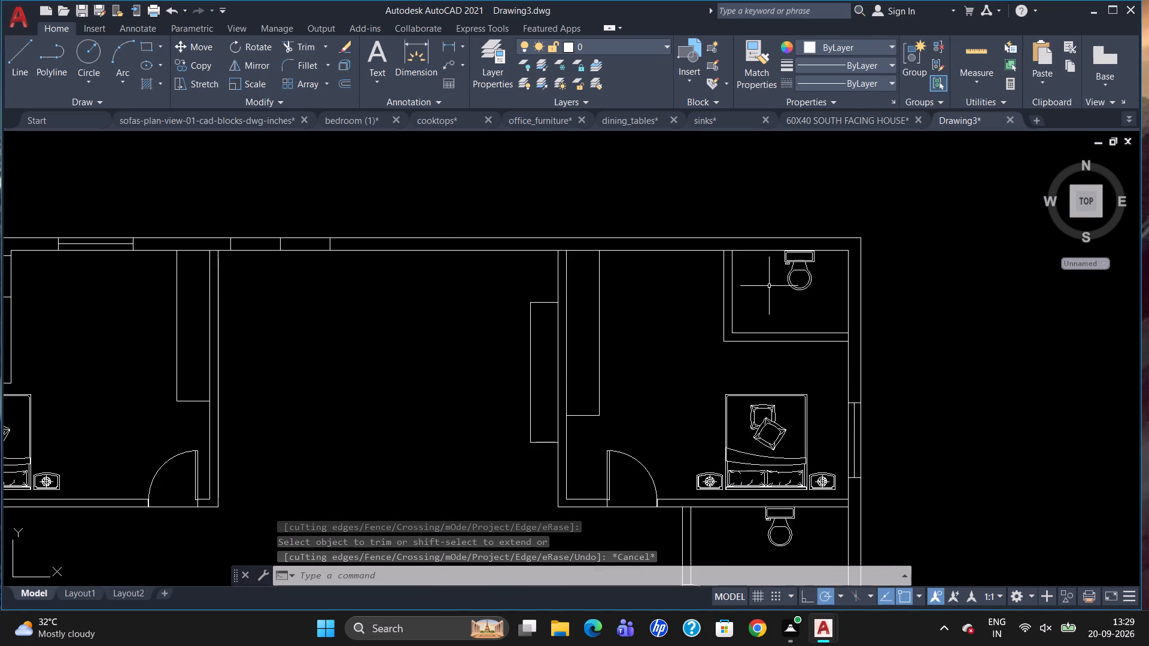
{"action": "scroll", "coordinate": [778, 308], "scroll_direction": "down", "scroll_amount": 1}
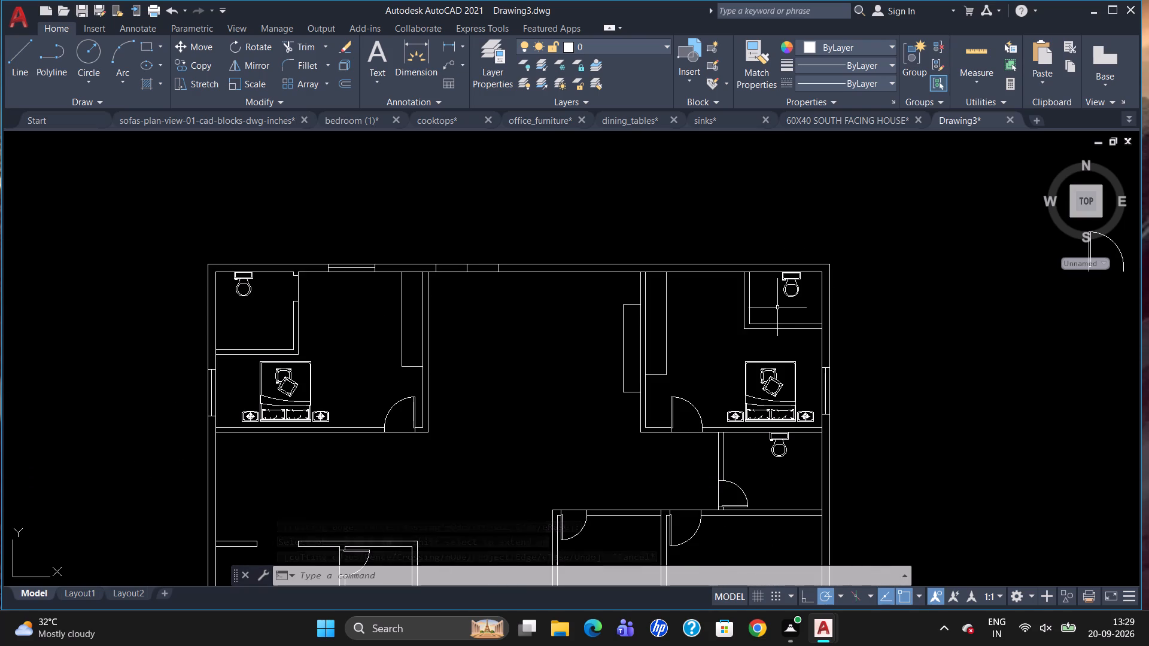
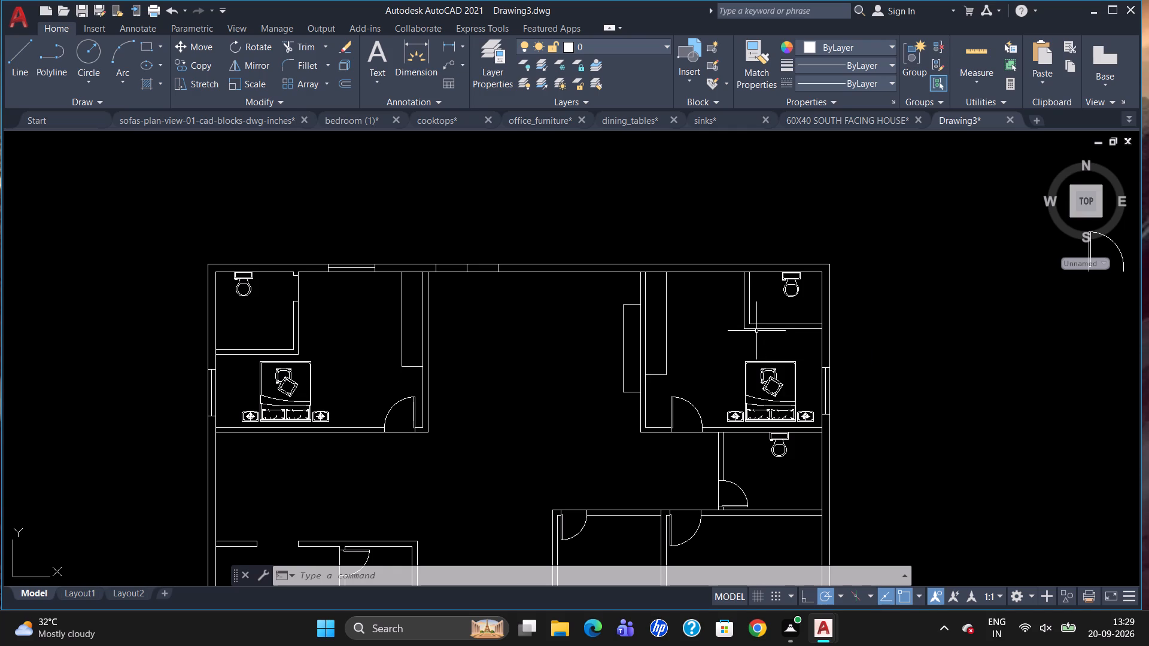
Draw a line across the upper-right bathroom's side wall, tracked 4" up from its lower inner corner.
{"action": "key", "text": "l"}
{"action": "key", "text": "Return"}
{"action": "key", "text": "t"}
{"action": "key", "text": "k"}
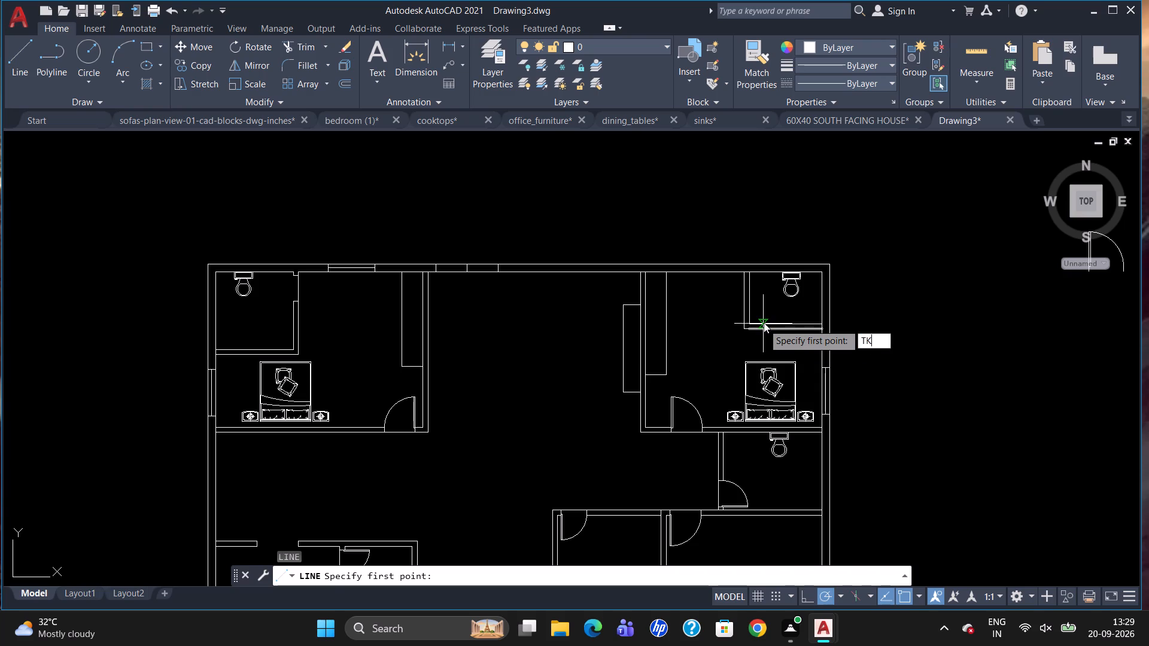
{"action": "key", "text": "Return"}
{"action": "left_click", "coordinate": [752, 323]}
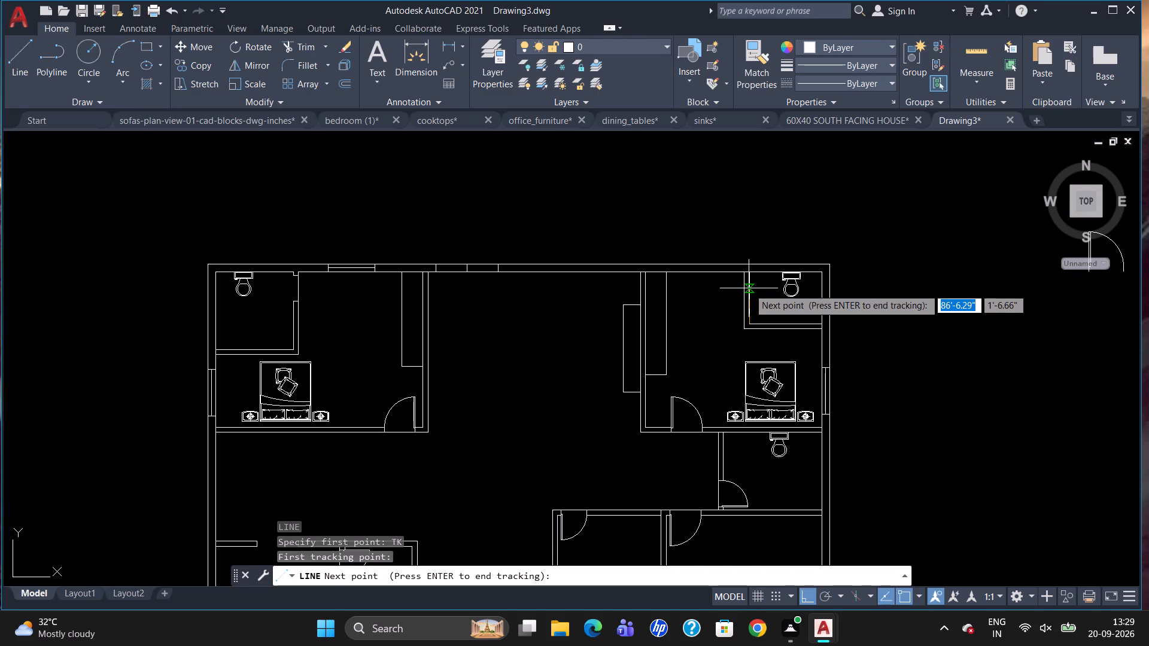
{"action": "key", "text": "4"}
{"action": "key", "text": "Return"}
{"action": "key", "text": "Return"}
{"action": "scroll", "coordinate": [748, 303], "scroll_direction": "up", "scroll_amount": 2}
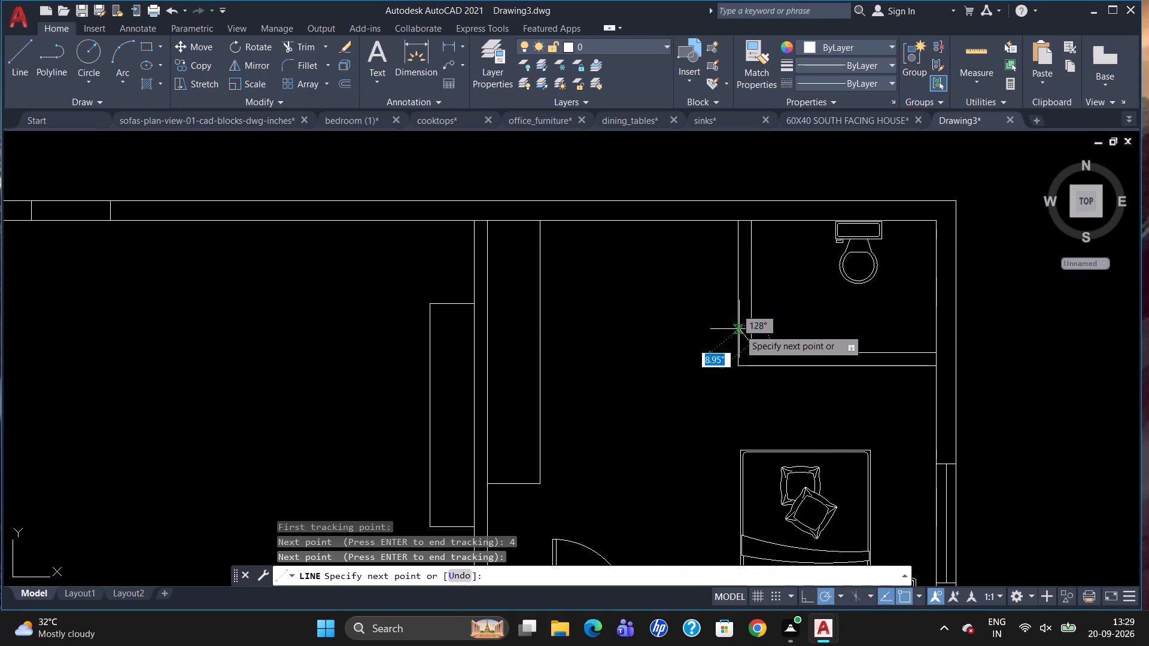
{"action": "left_click", "coordinate": [741, 342]}
{"action": "key", "text": "Escape"}
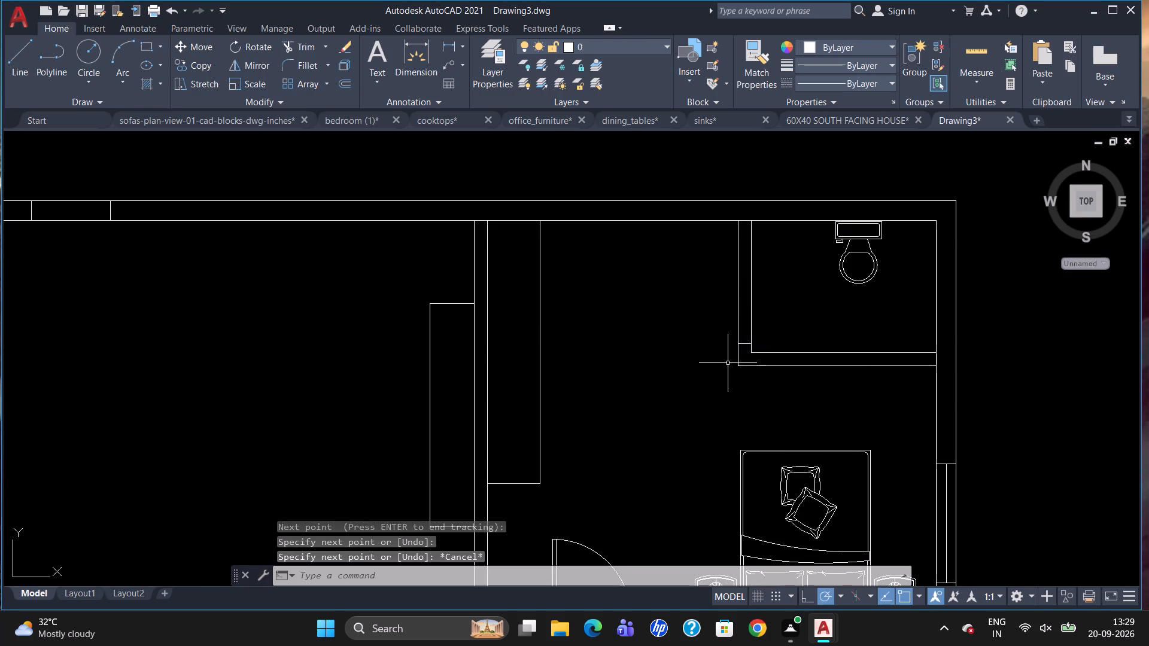
Offset the short line across the bathroom wall upward by 2'6" to mark the other side of the opening.
{"action": "key", "text": "o"}
{"action": "key", "text": "Return"}
{"action": "key", "text": "2"}
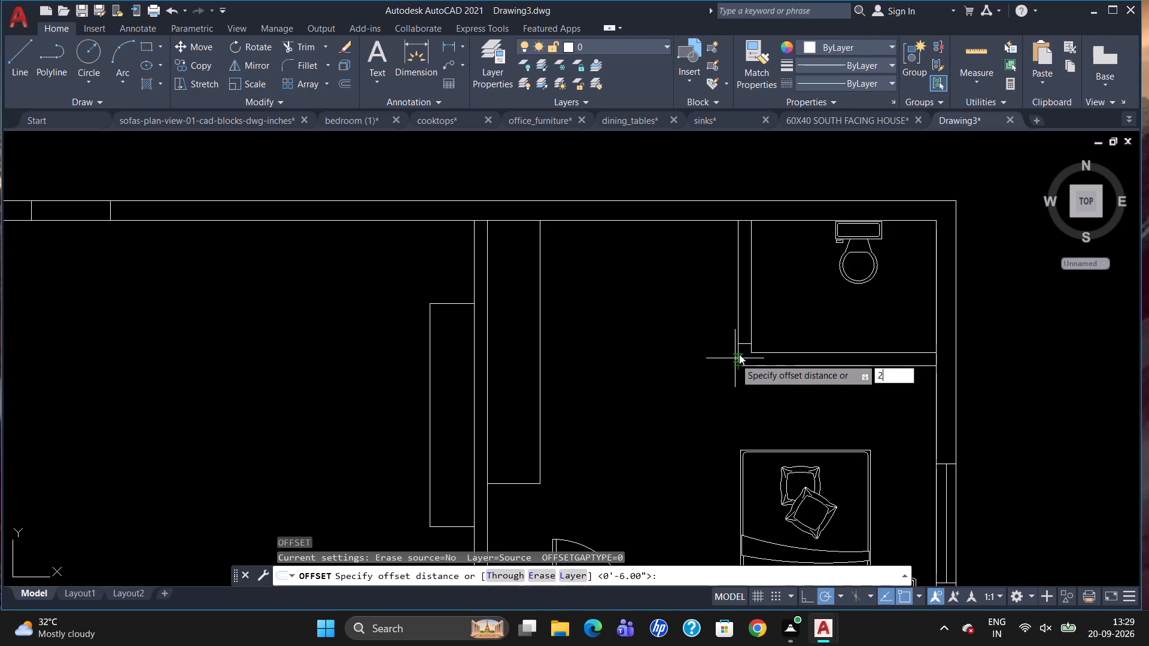
{"action": "key", "text": "apostrophe"}
{"action": "key", "text": "6"}
{"action": "key", "text": "shift+quotedbl"}
{"action": "key", "text": "Return"}
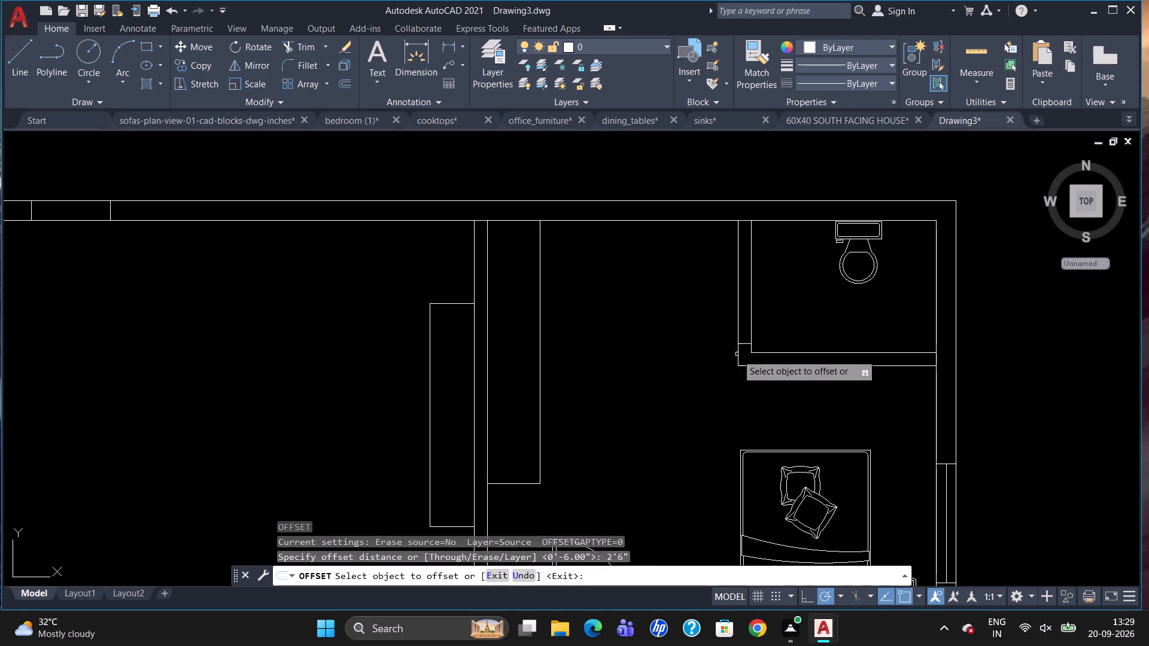
{"action": "left_click", "coordinate": [743, 345]}
{"action": "left_click", "coordinate": [743, 286]}
{"action": "key", "text": "Escape"}
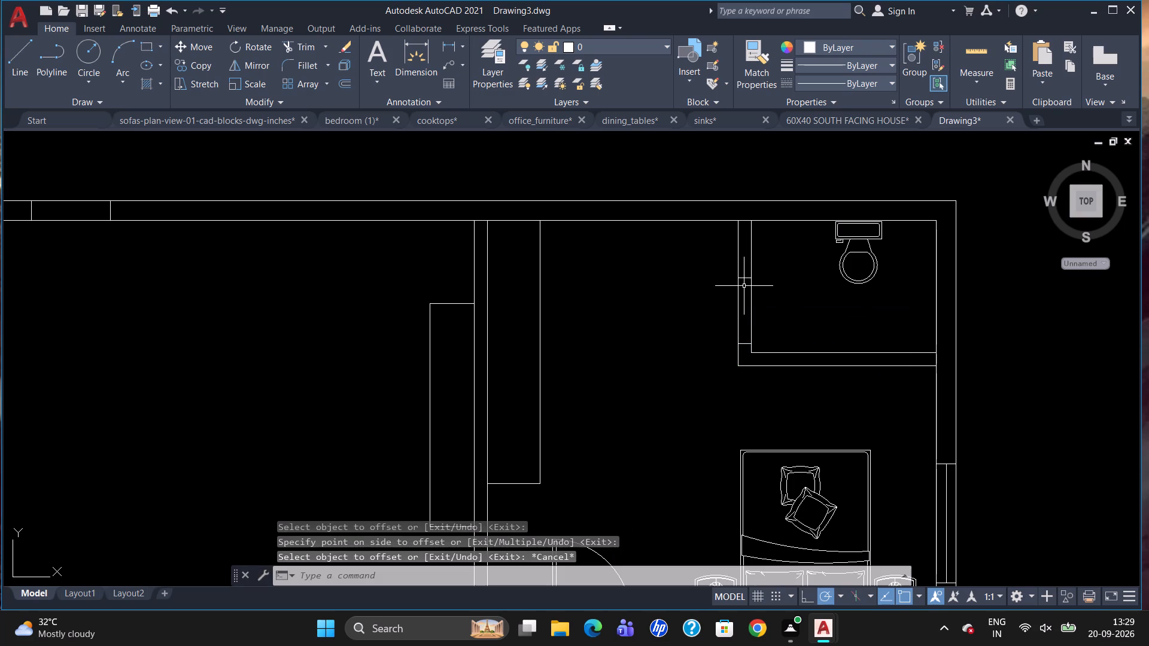
Trim the inner line of the bathroom's side wall between the two opening lines.
{"action": "key", "text": "t"}
{"action": "key", "text": "r"}
{"action": "key", "text": "Return"}
{"action": "key", "text": "Return"}
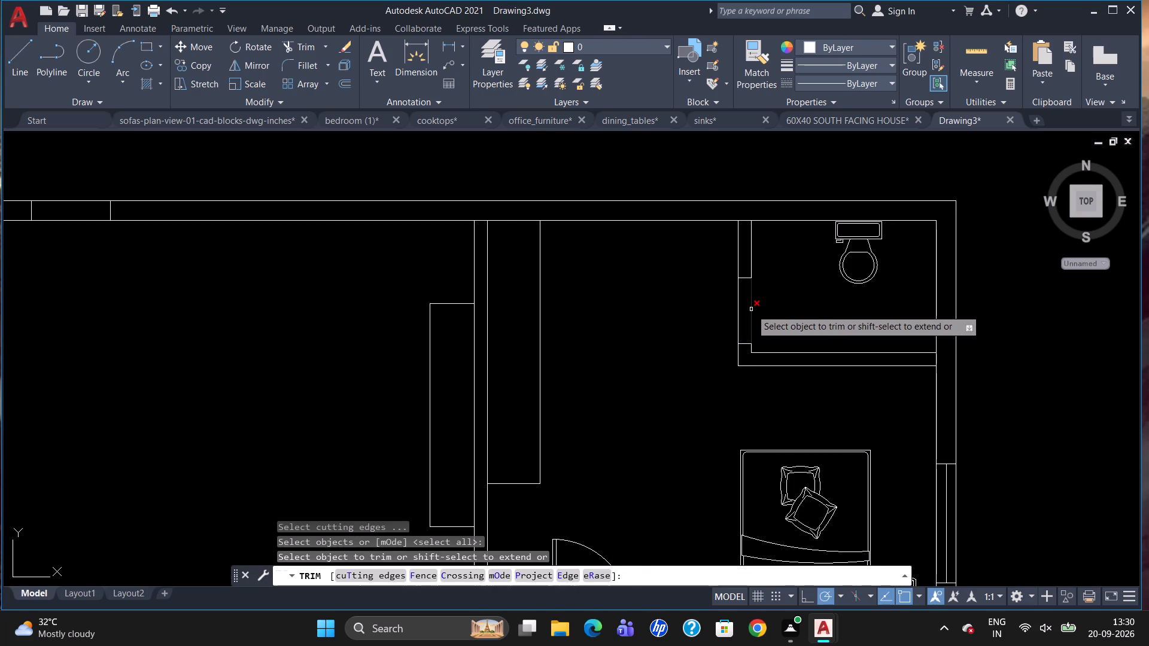
{"action": "left_click", "coordinate": [751, 309]}
{"action": "key", "text": "Escape"}
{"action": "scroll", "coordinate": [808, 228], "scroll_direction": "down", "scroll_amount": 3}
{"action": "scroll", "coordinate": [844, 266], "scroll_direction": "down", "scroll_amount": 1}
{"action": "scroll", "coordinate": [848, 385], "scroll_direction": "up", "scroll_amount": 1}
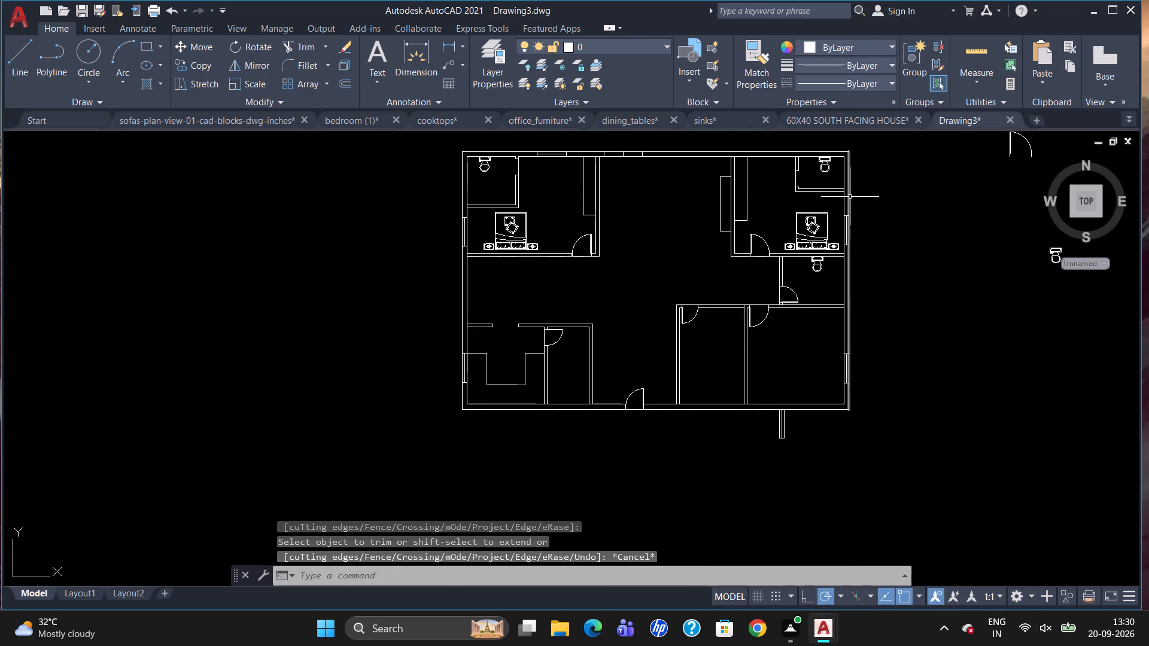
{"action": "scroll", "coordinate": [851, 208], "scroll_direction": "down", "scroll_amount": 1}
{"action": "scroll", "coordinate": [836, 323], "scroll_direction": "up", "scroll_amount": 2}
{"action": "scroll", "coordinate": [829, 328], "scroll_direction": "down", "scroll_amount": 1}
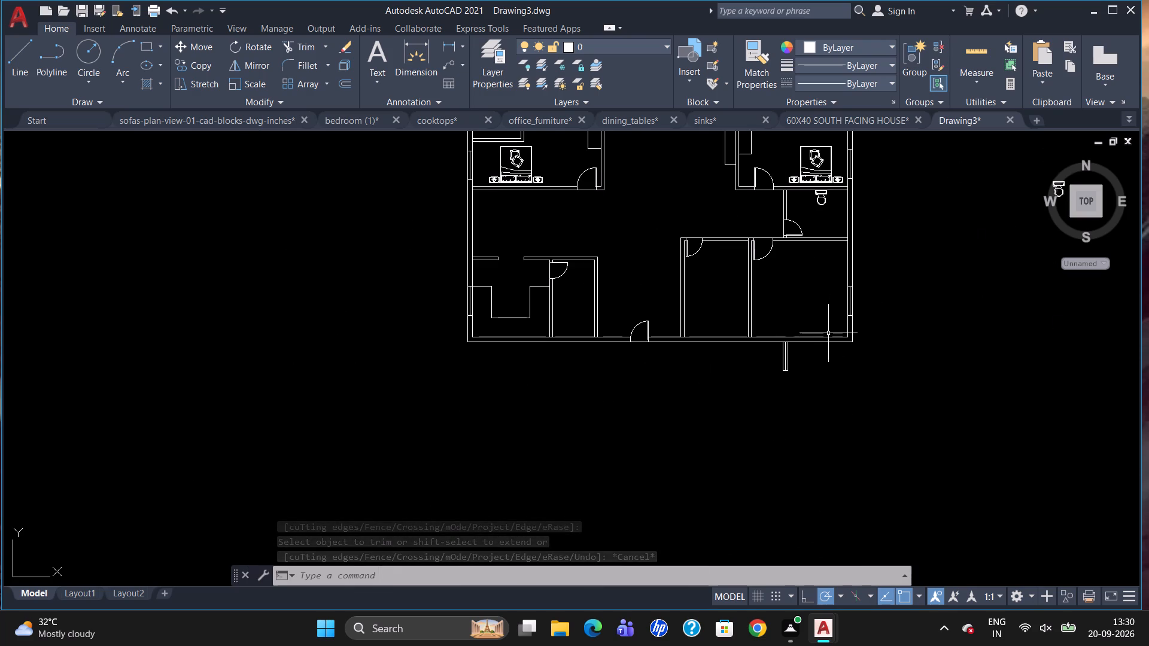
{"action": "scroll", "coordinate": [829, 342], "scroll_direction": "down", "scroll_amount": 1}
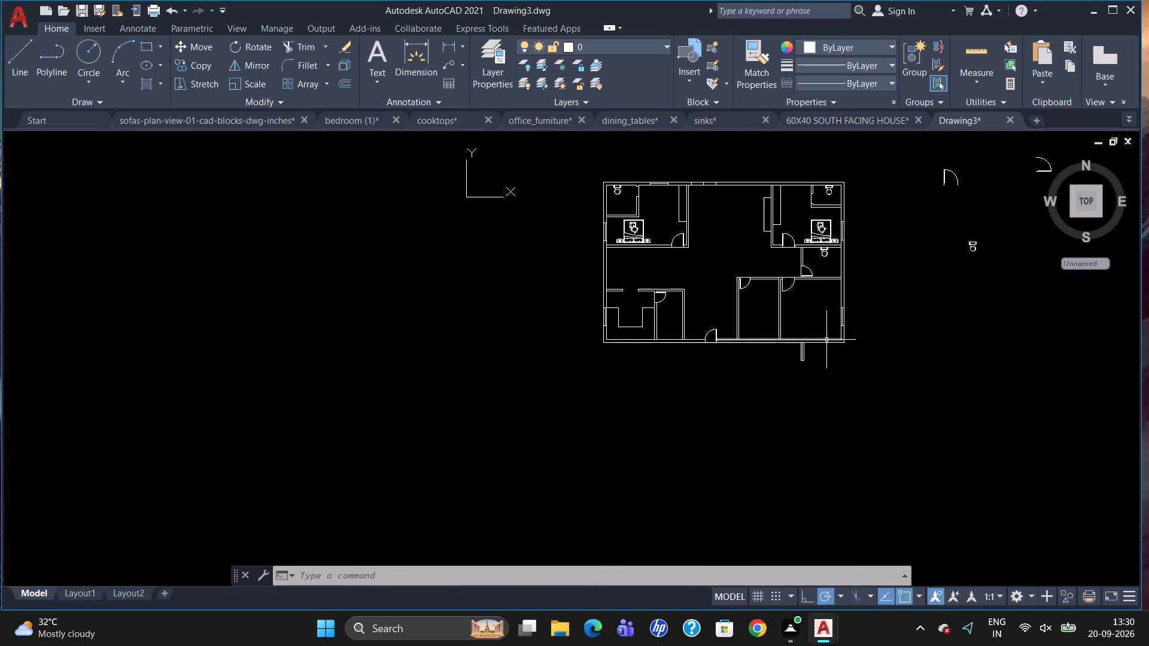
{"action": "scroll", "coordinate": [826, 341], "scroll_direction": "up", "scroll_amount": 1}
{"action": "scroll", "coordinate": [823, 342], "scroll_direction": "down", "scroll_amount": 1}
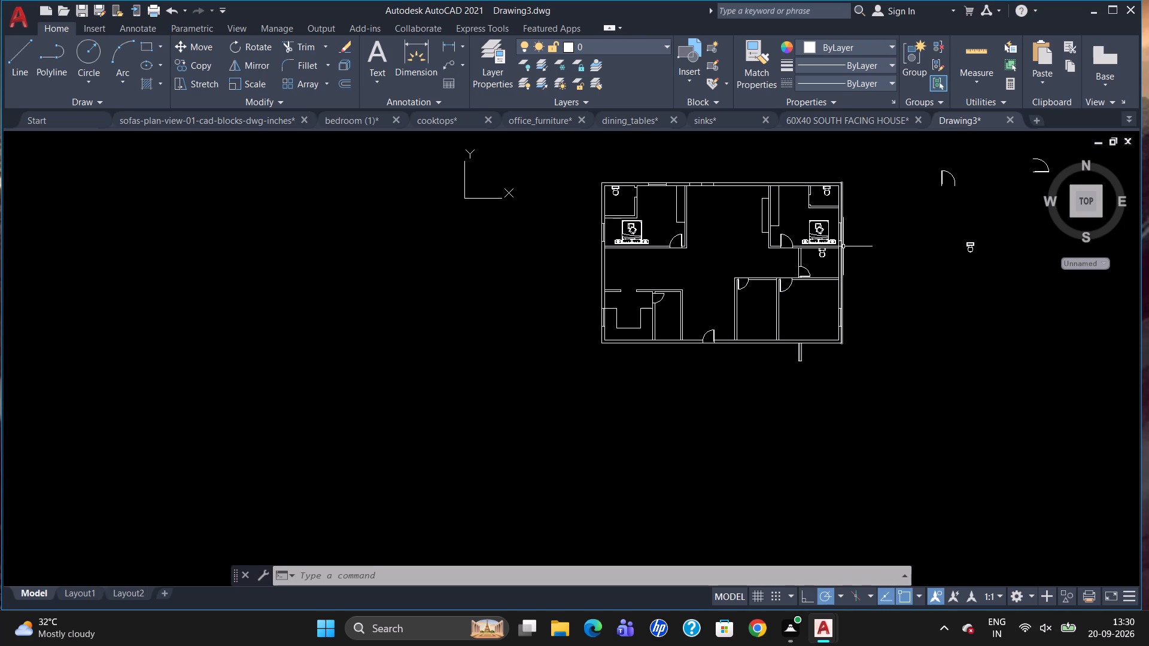
Copy the bed with its side tables from the upper-right bedroom to the lower-right bedroom, against the bottom wall.
{"action": "left_click", "coordinate": [820, 236]}
{"action": "key", "text": "v"}
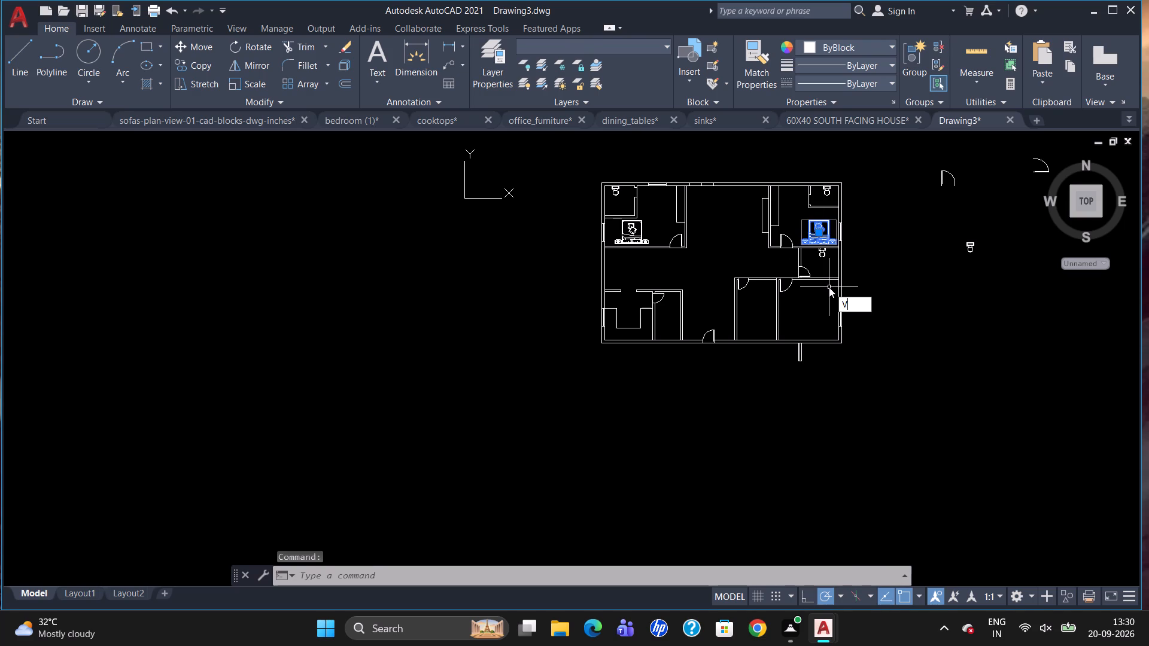
{"action": "key", "text": "BackSpace"}
{"action": "type", "text": "CO"}
{"action": "key", "text": "Return"}
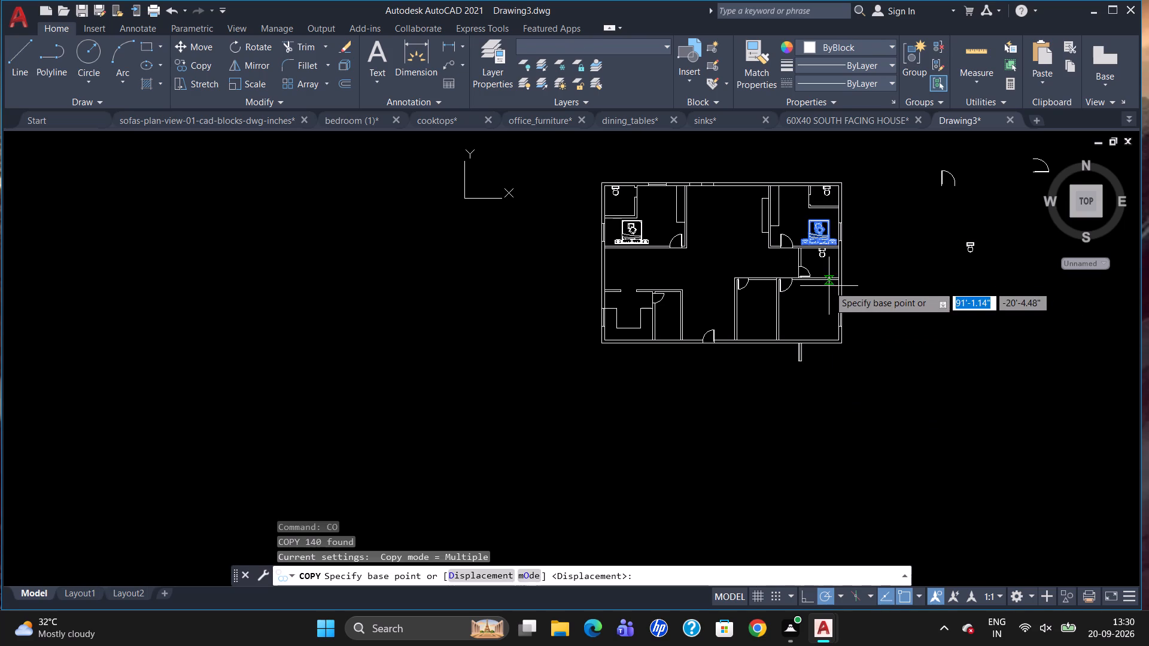
{"action": "left_click_drag", "start_coordinate": [825, 242], "coordinate": [824, 248]}
{"action": "scroll", "coordinate": [825, 330], "scroll_direction": "up", "scroll_amount": 4}
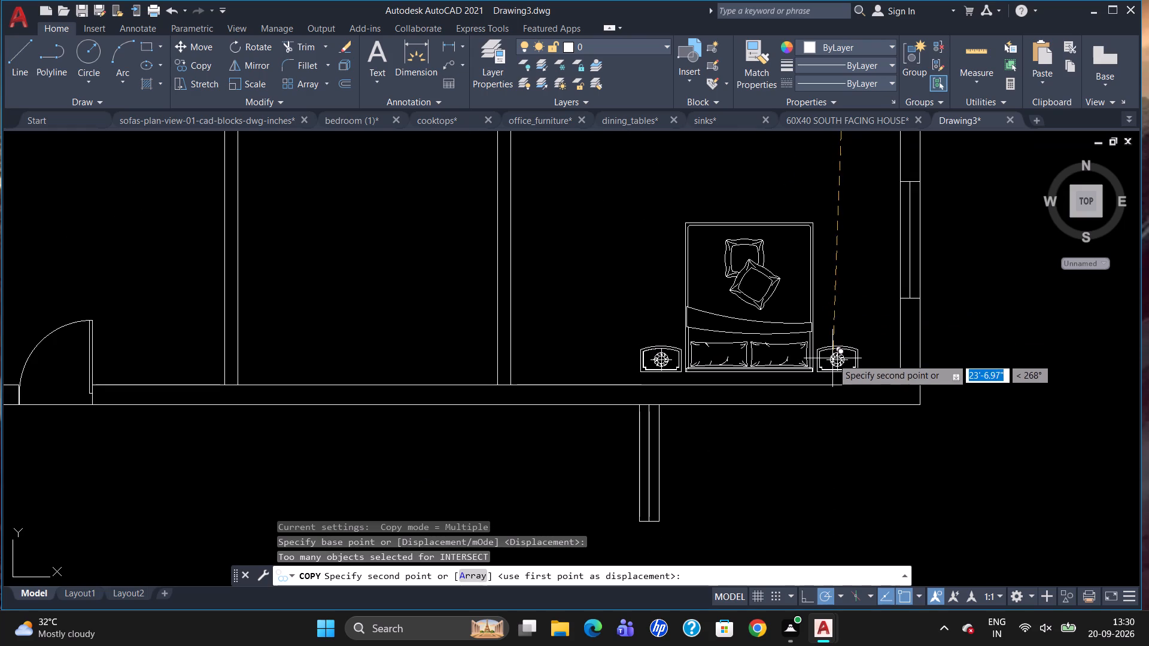
{"action": "left_click", "coordinate": [840, 367]}
{"action": "key", "text": "Escape"}
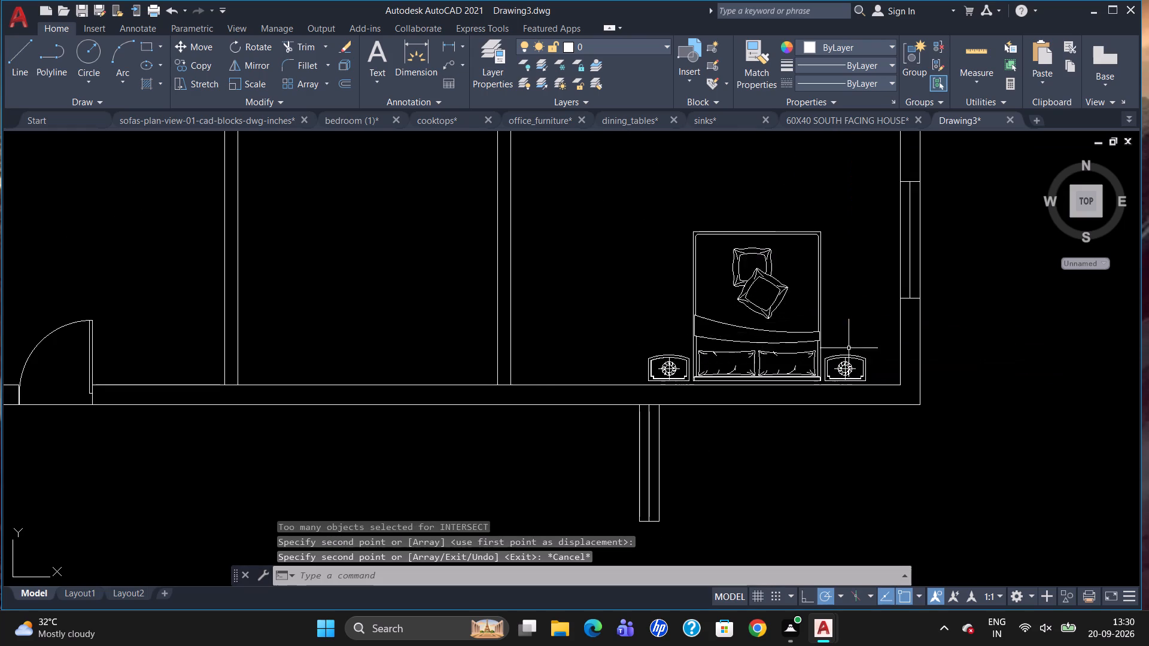
Rotate the loose vertical window below the plan about its centre so that it lies horizontally.
{"action": "scroll", "coordinate": [834, 328], "scroll_direction": "down", "scroll_amount": 2}
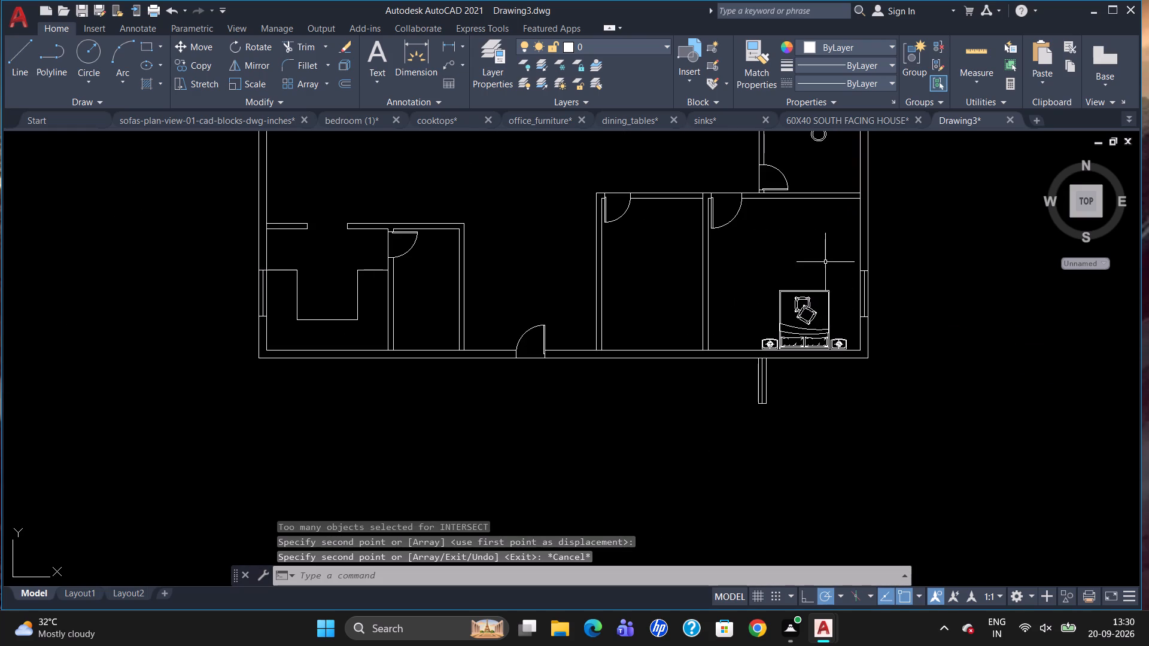
{"action": "scroll", "coordinate": [819, 379], "scroll_direction": "up", "scroll_amount": 1}
{"action": "left_click", "coordinate": [727, 389]}
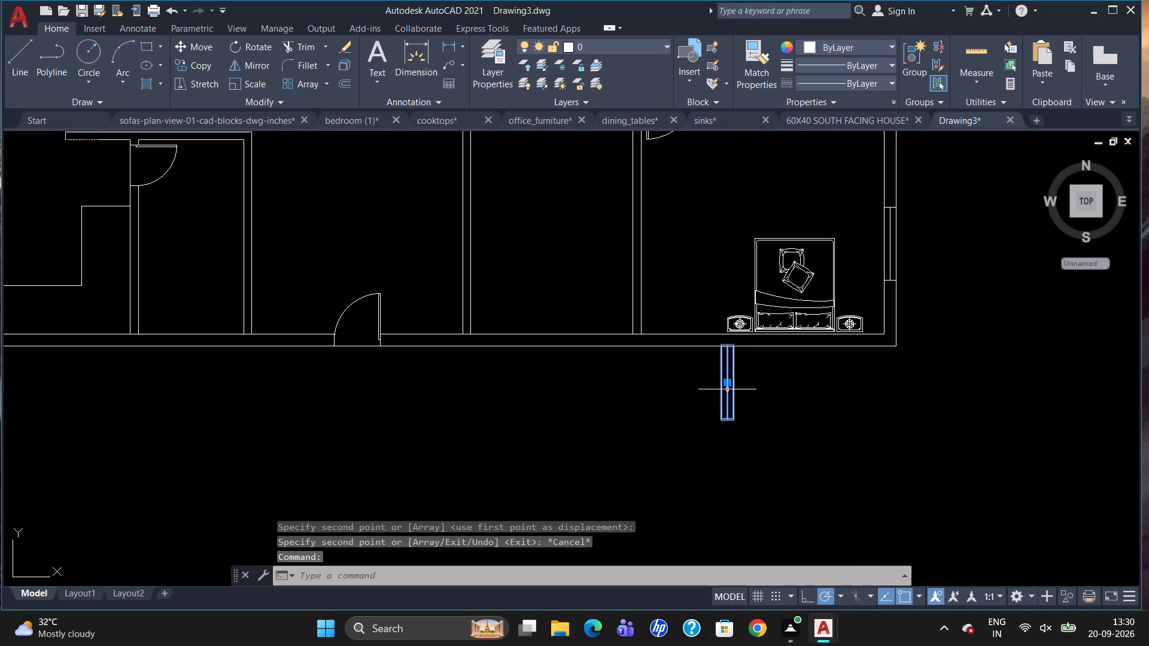
{"action": "type", "text": "RO"}
{"action": "key", "text": "Return"}
{"action": "left_click_drag", "start_coordinate": [727, 388], "coordinate": [727, 405]}
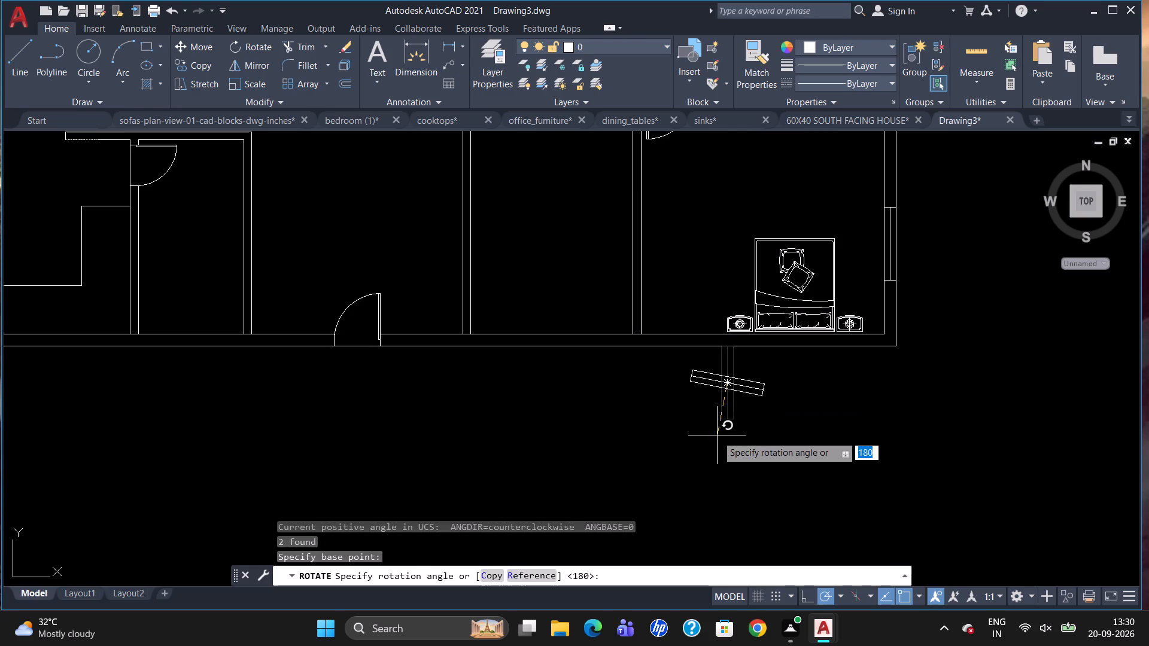
{"action": "left_click", "coordinate": [733, 429]}
{"action": "left_click", "coordinate": [725, 386]}
{"action": "left_click", "coordinate": [728, 380]}
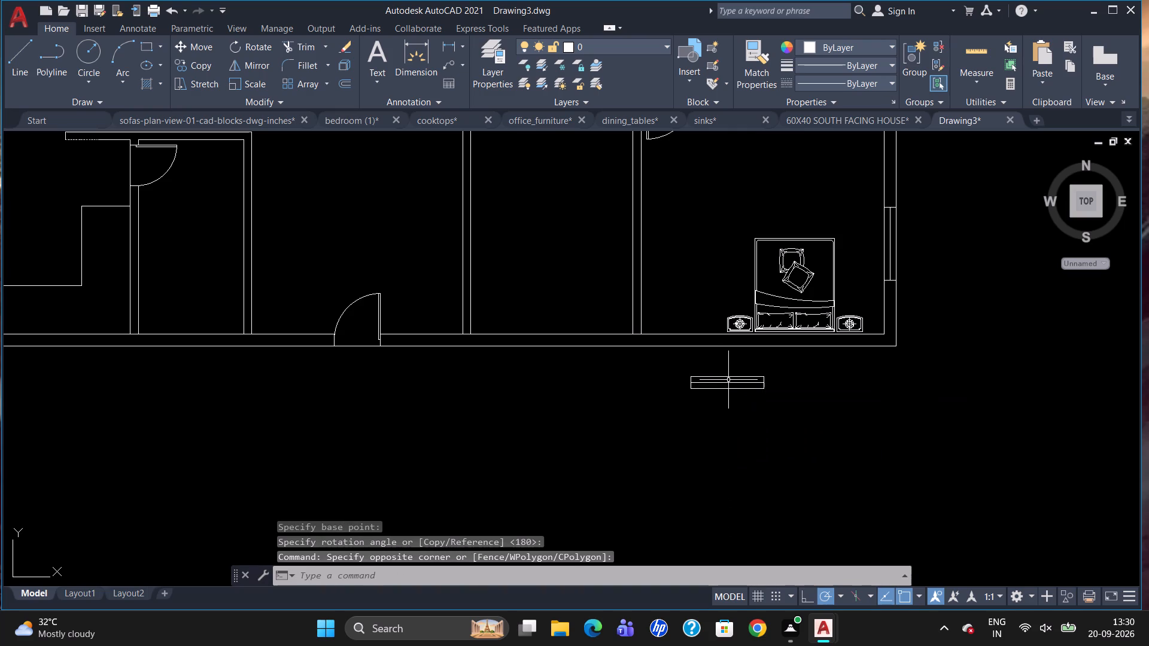
Move the horizontal window into the bottom outer wall, behind the copied bed in the lower-right bedroom.
{"action": "left_click", "coordinate": [731, 384]}
{"action": "key", "text": "m"}
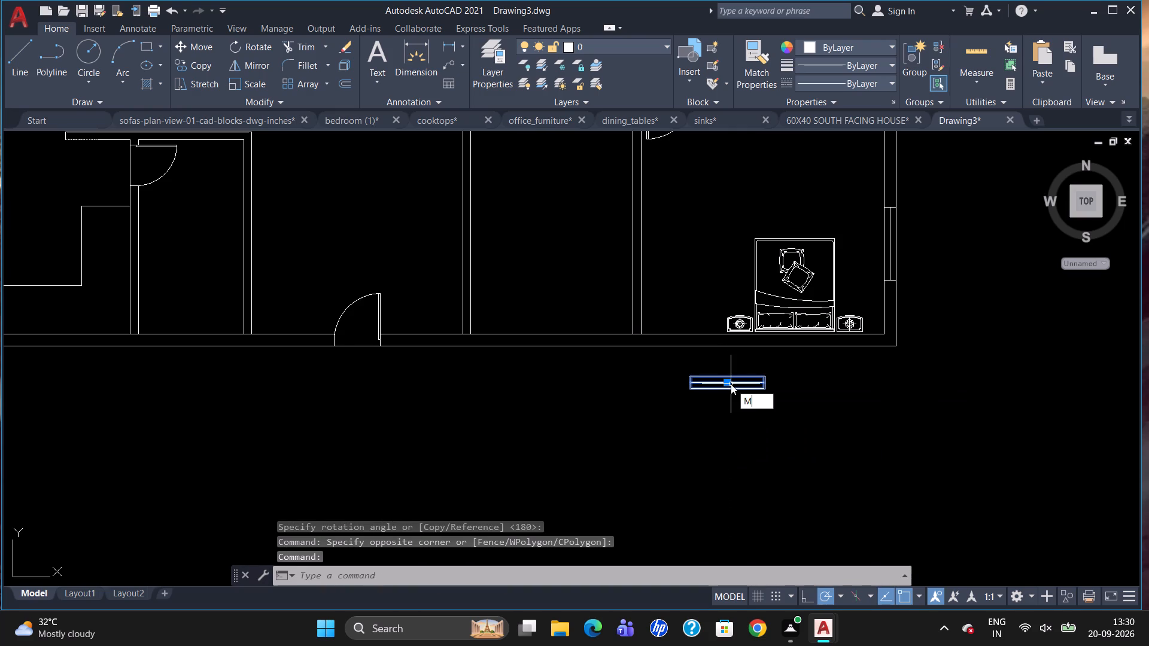
{"action": "key", "text": "Return"}
{"action": "left_click_drag", "start_coordinate": [732, 382], "coordinate": [743, 376]}
{"action": "scroll", "coordinate": [792, 334], "scroll_direction": "up", "scroll_amount": 4}
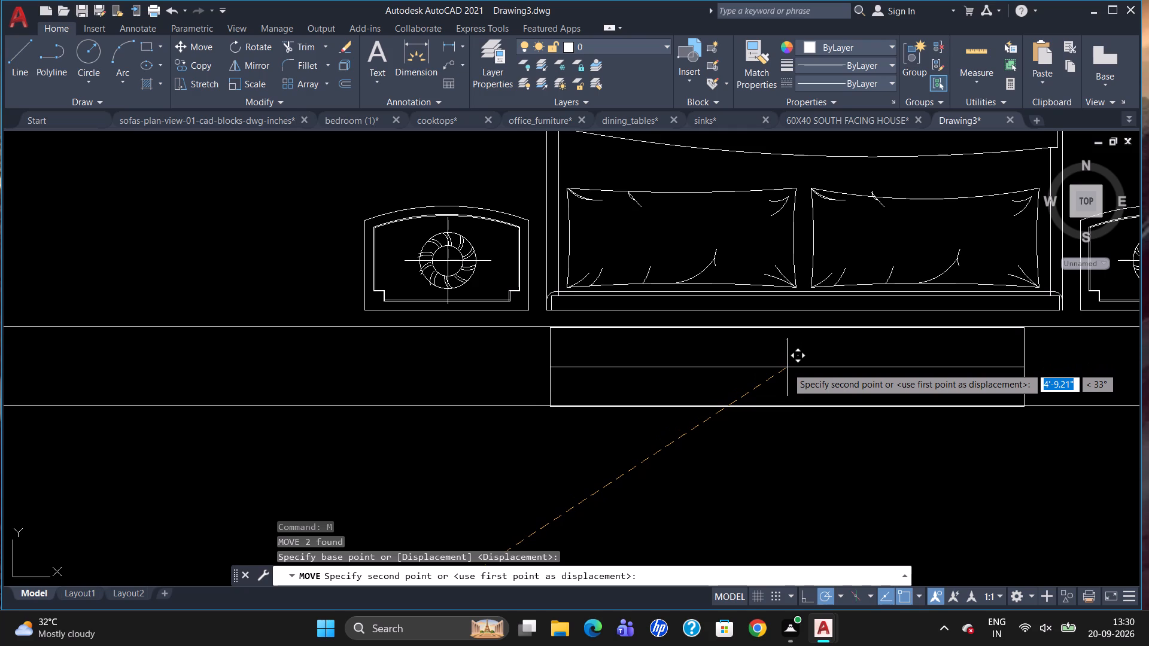
{"action": "left_click", "coordinate": [788, 366]}
{"action": "scroll", "coordinate": [785, 374], "scroll_direction": "down", "scroll_amount": 2}
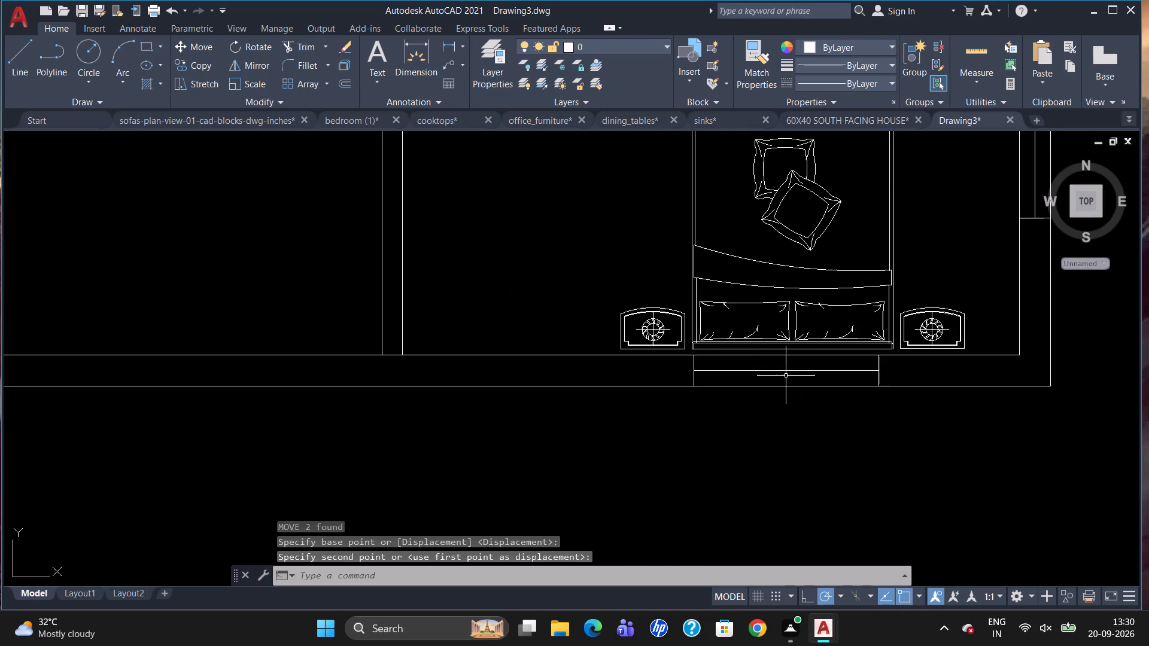
{"action": "scroll", "coordinate": [786, 377], "scroll_direction": "down", "scroll_amount": 3}
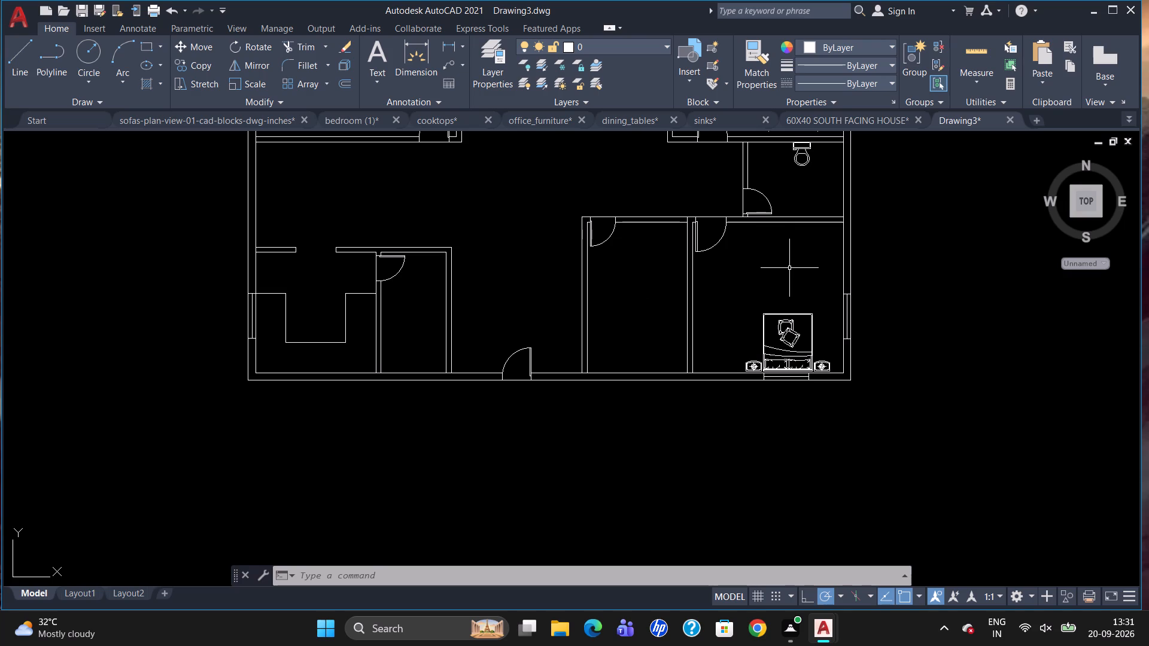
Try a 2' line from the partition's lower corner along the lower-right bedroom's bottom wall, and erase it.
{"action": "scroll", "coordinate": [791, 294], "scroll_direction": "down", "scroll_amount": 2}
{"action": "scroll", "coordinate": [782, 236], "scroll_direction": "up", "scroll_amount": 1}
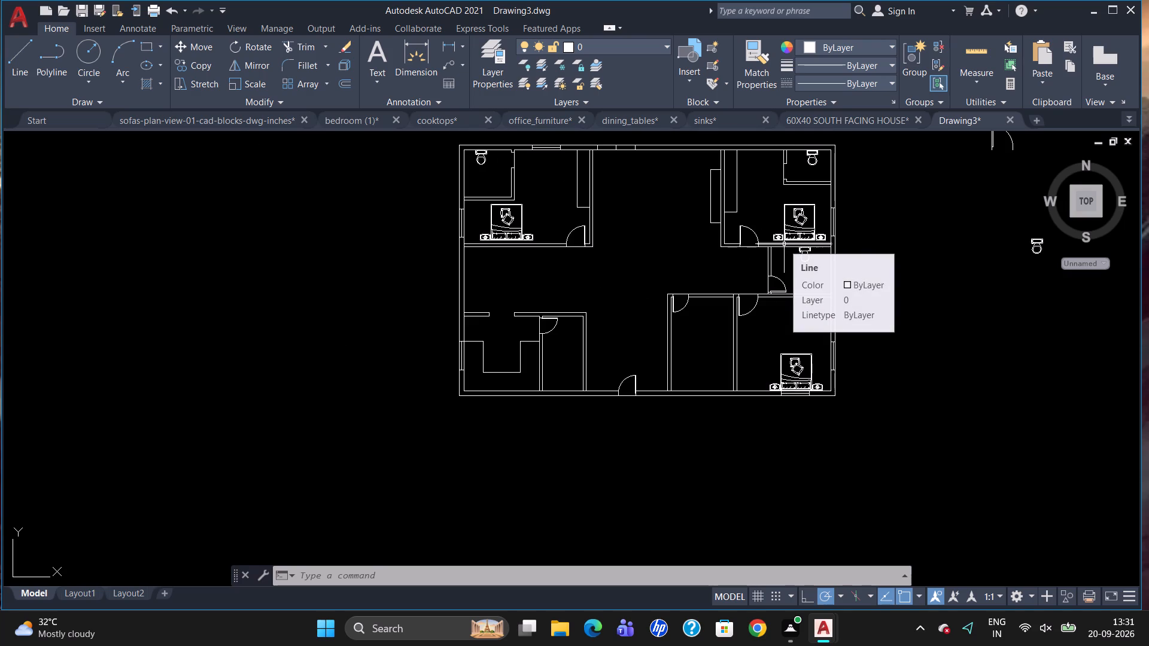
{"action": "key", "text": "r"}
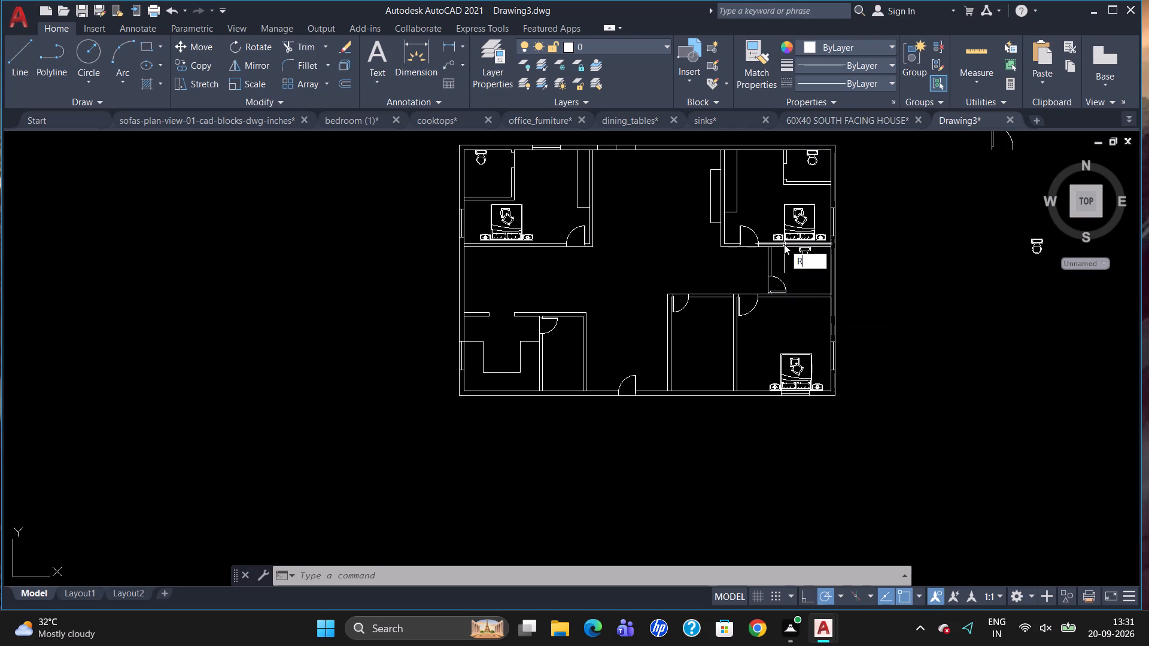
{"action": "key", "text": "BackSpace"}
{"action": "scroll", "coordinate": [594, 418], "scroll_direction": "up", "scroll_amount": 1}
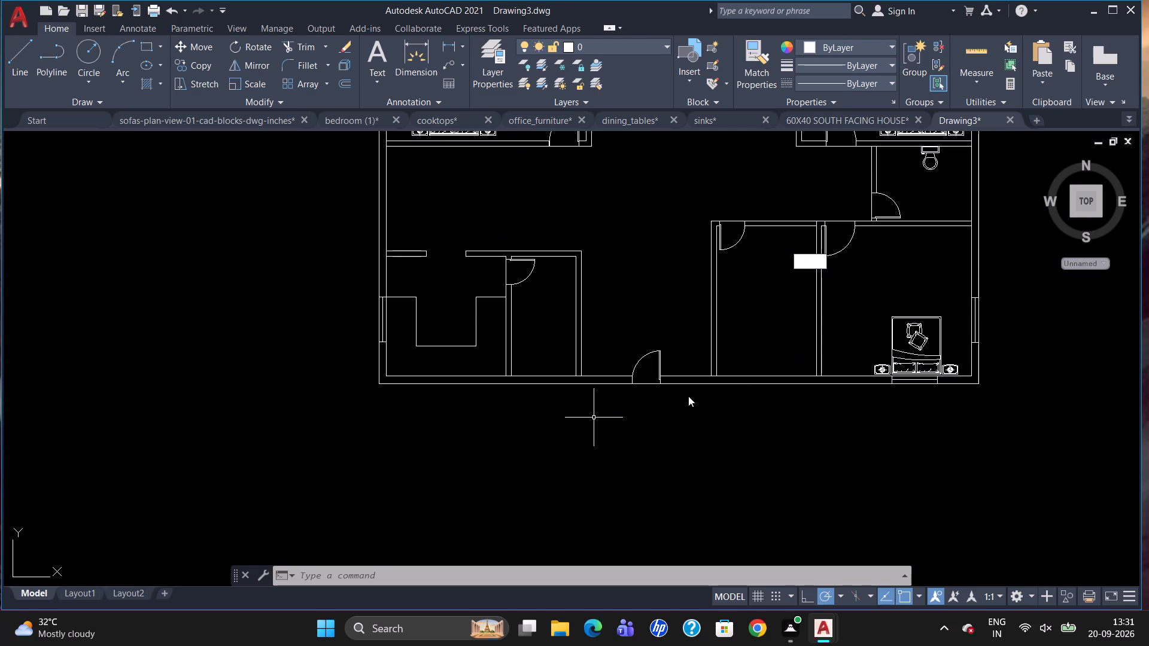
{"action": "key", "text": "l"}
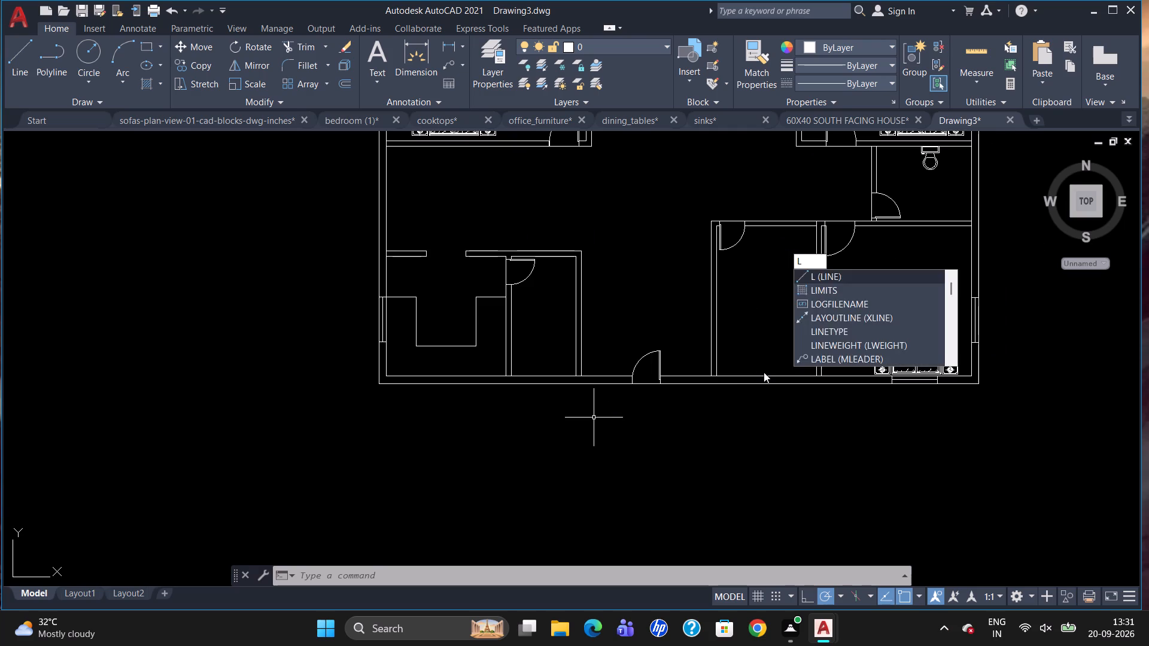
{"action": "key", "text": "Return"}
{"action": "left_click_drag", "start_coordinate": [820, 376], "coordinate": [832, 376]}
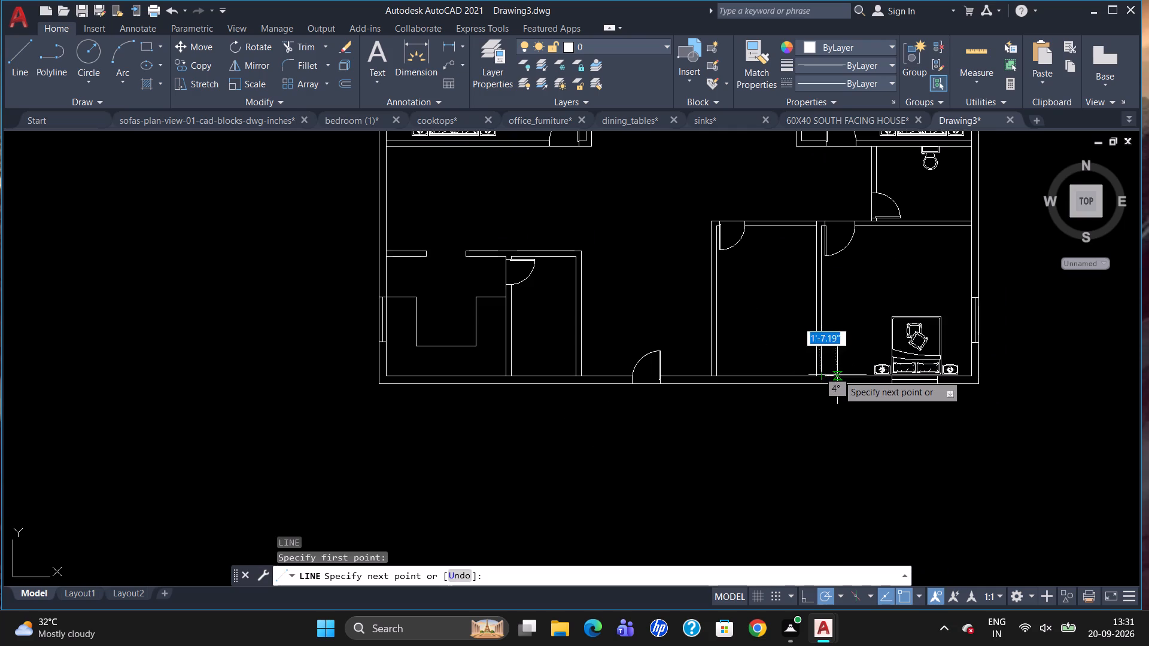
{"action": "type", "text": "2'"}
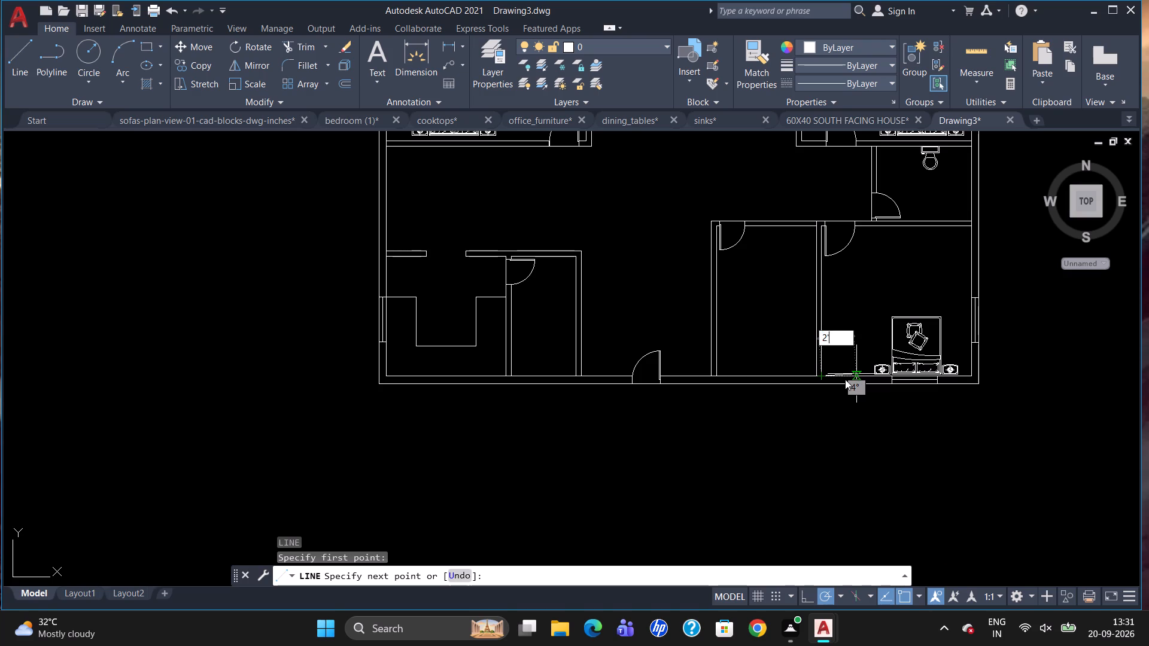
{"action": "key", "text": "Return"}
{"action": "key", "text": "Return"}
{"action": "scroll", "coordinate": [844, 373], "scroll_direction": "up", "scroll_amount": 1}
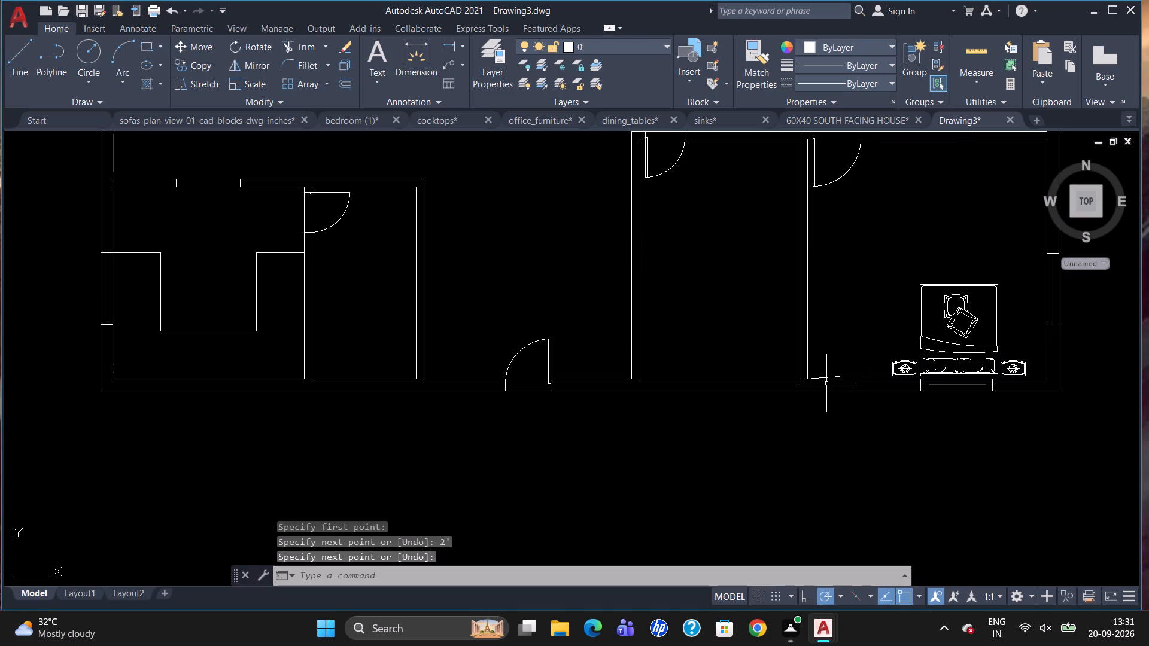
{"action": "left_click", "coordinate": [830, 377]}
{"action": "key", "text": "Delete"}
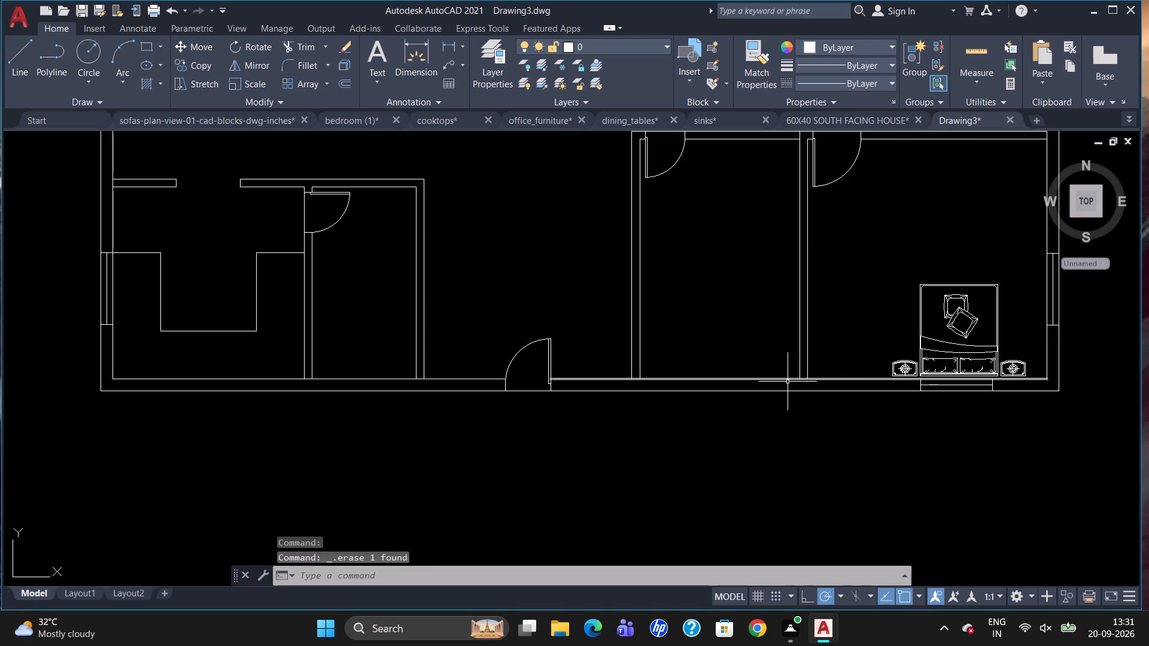
Draw a 2' deep closet outline along the partition in the lower-right bedroom, from the bottom wall up to below the door.
{"action": "key", "text": "l"}
{"action": "key", "text": "Return"}
{"action": "key", "text": "t"}
{"action": "key", "text": "k"}
{"action": "key", "text": "Return"}
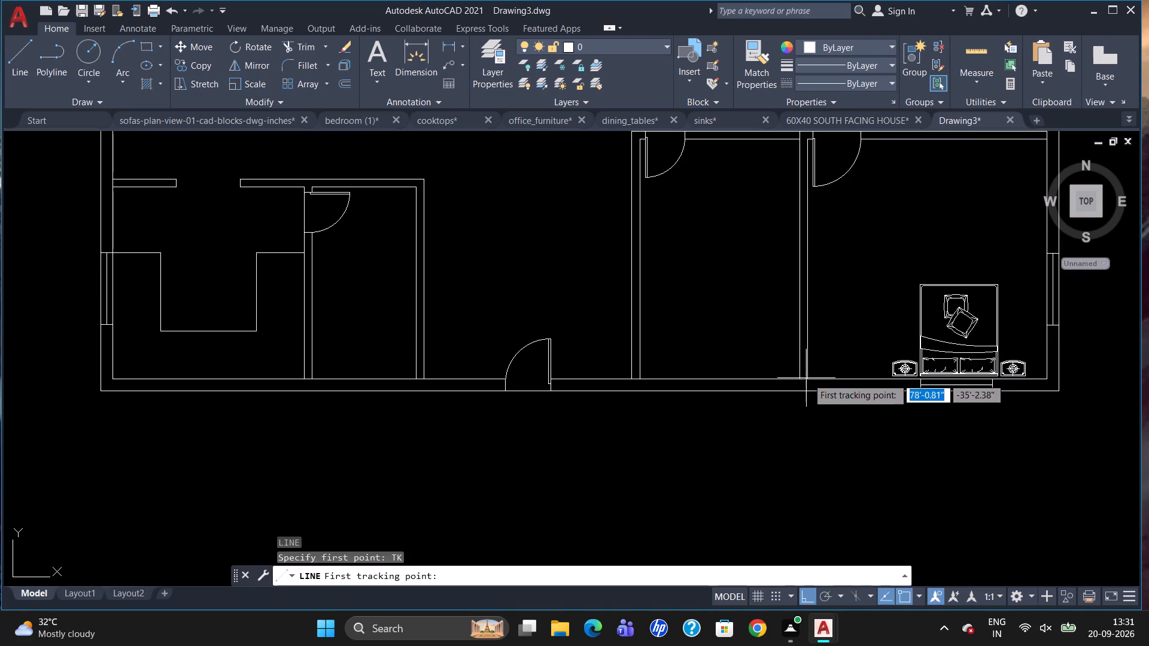
{"action": "left_click_drag", "start_coordinate": [811, 379], "coordinate": [819, 380]}
{"action": "type", "text": "2'"}
{"action": "key", "text": "Return"}
{"action": "key", "text": "Return"}
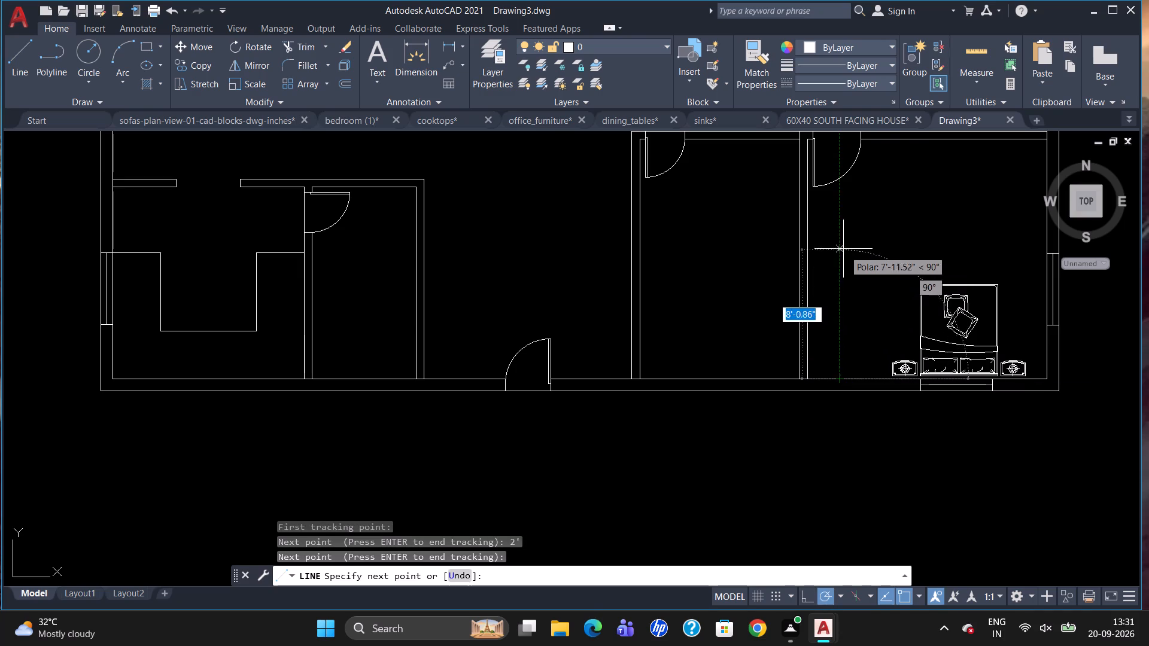
{"action": "left_click", "coordinate": [839, 232]}
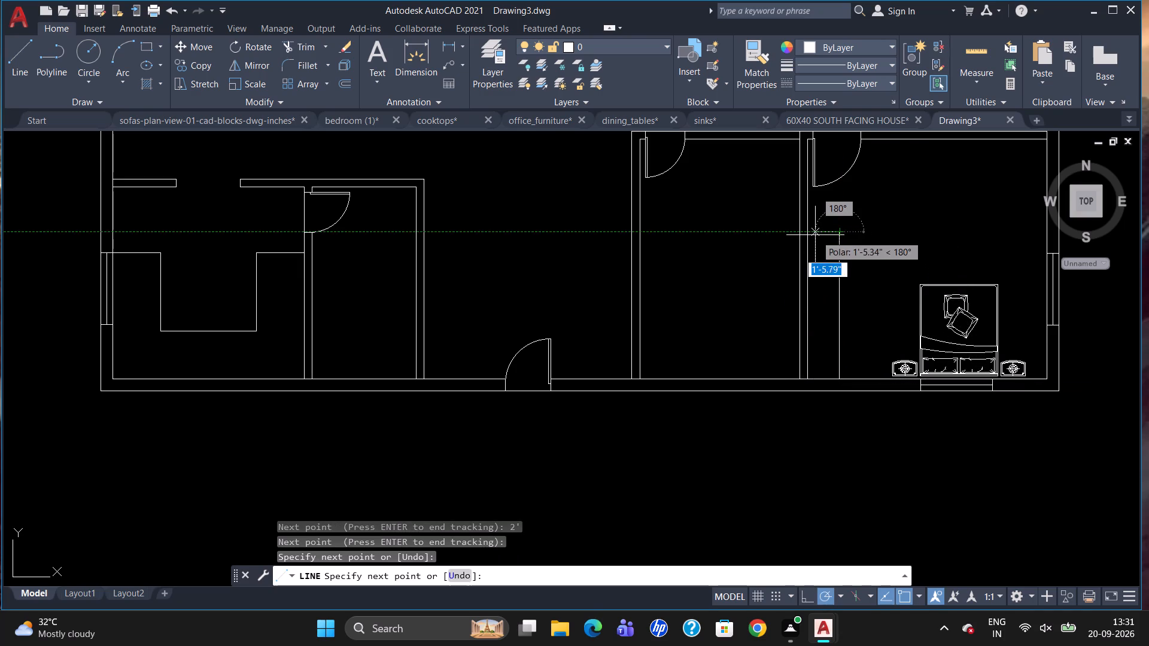
{"action": "left_click", "coordinate": [810, 235]}
{"action": "key", "text": "Escape"}
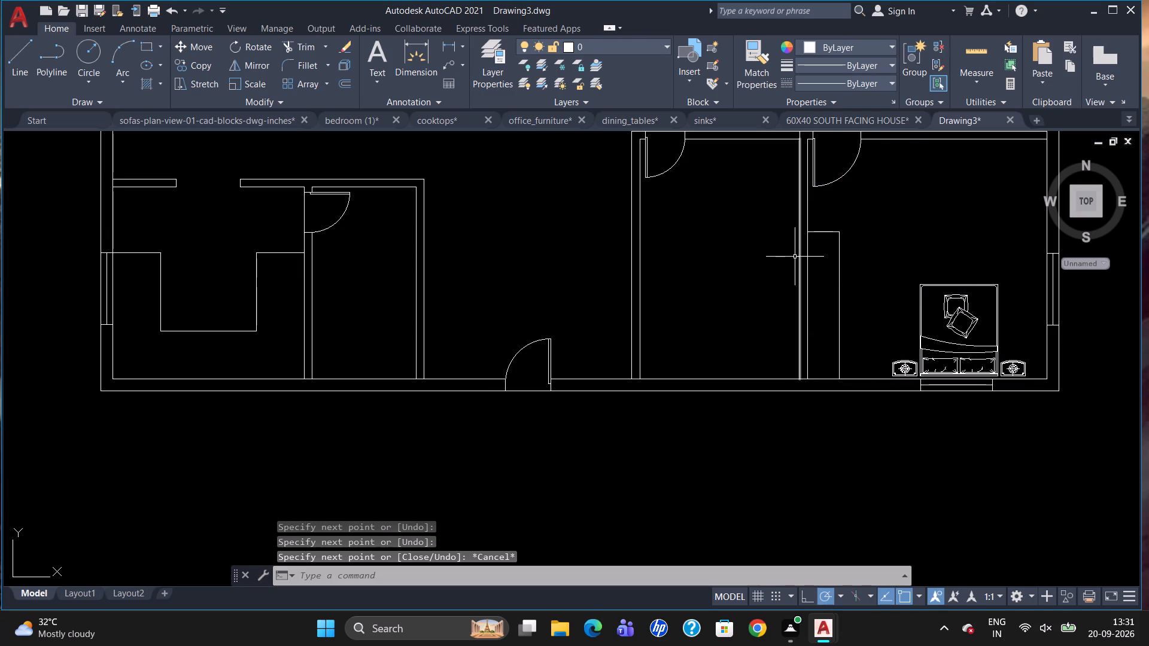
Look over the rooms, doors and outer walls across the whole floor plan.
{"action": "scroll", "coordinate": [795, 276], "scroll_direction": "down", "scroll_amount": 3}
{"action": "scroll", "coordinate": [762, 253], "scroll_direction": "up", "scroll_amount": 1}
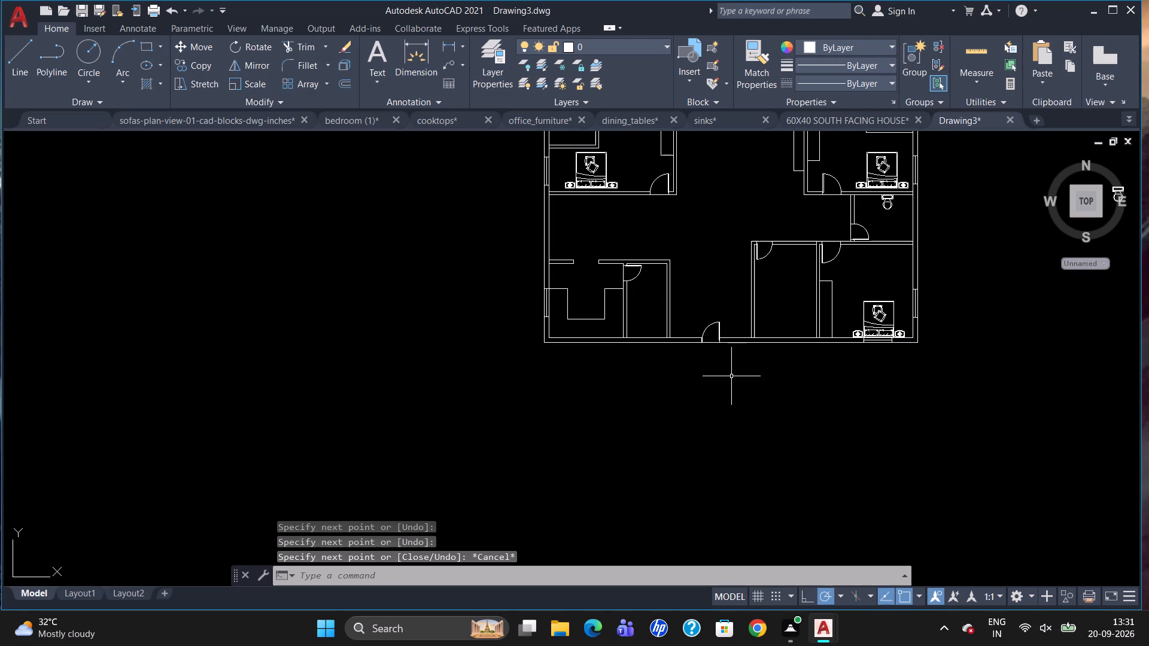
{"action": "scroll", "coordinate": [732, 380], "scroll_direction": "down", "scroll_amount": 1}
{"action": "scroll", "coordinate": [628, 264], "scroll_direction": "up", "scroll_amount": 2}
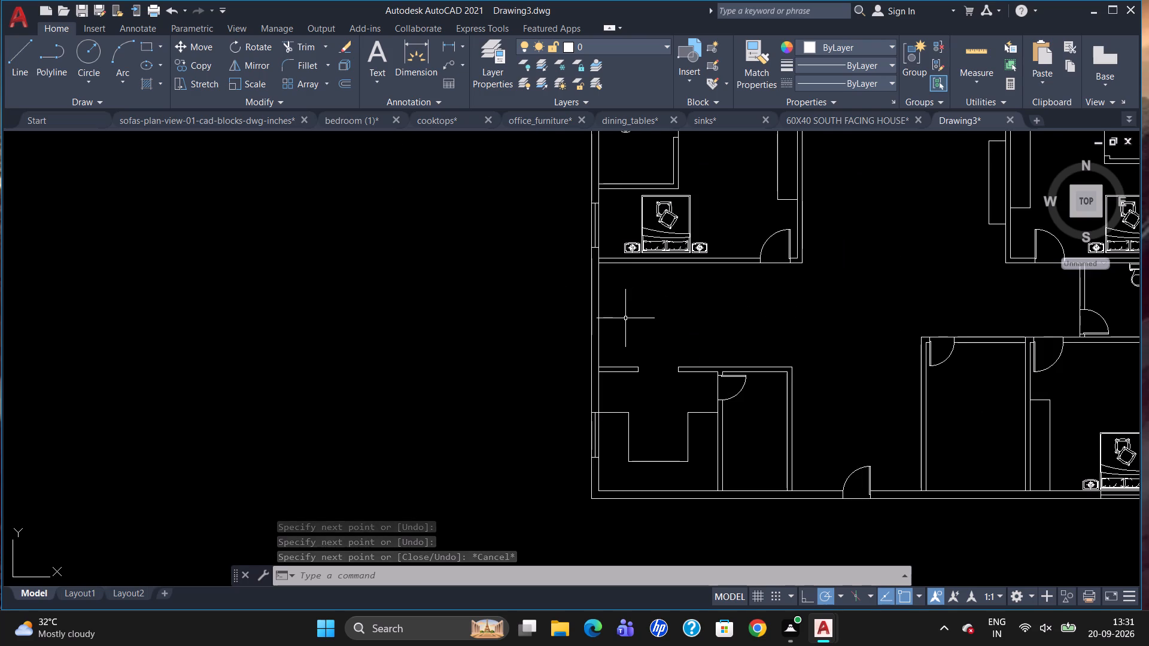
{"action": "scroll", "coordinate": [625, 319], "scroll_direction": "down", "scroll_amount": 1}
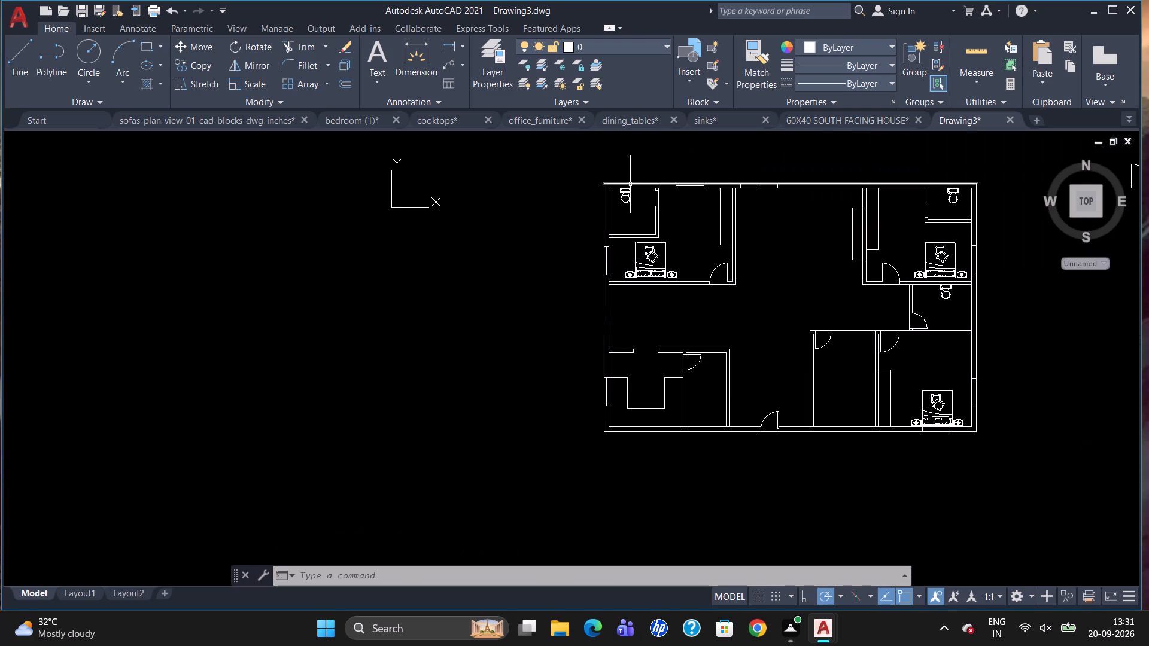
{"action": "scroll", "coordinate": [843, 173], "scroll_direction": "up", "scroll_amount": 1}
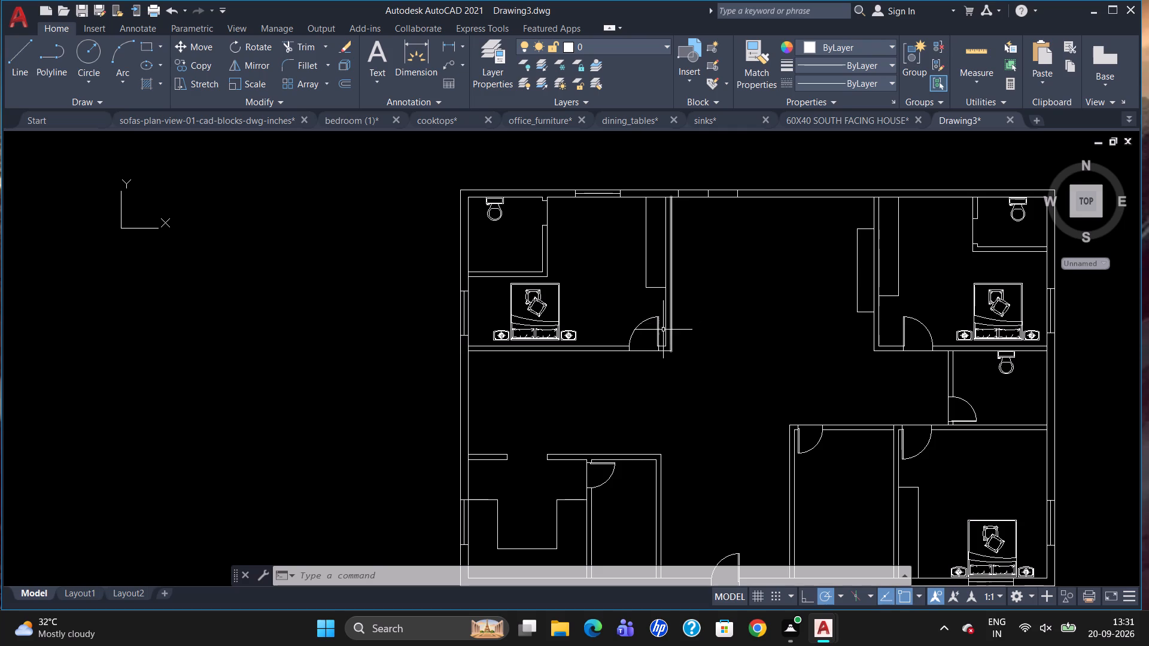
{"action": "scroll", "coordinate": [656, 325], "scroll_direction": "down", "scroll_amount": 1}
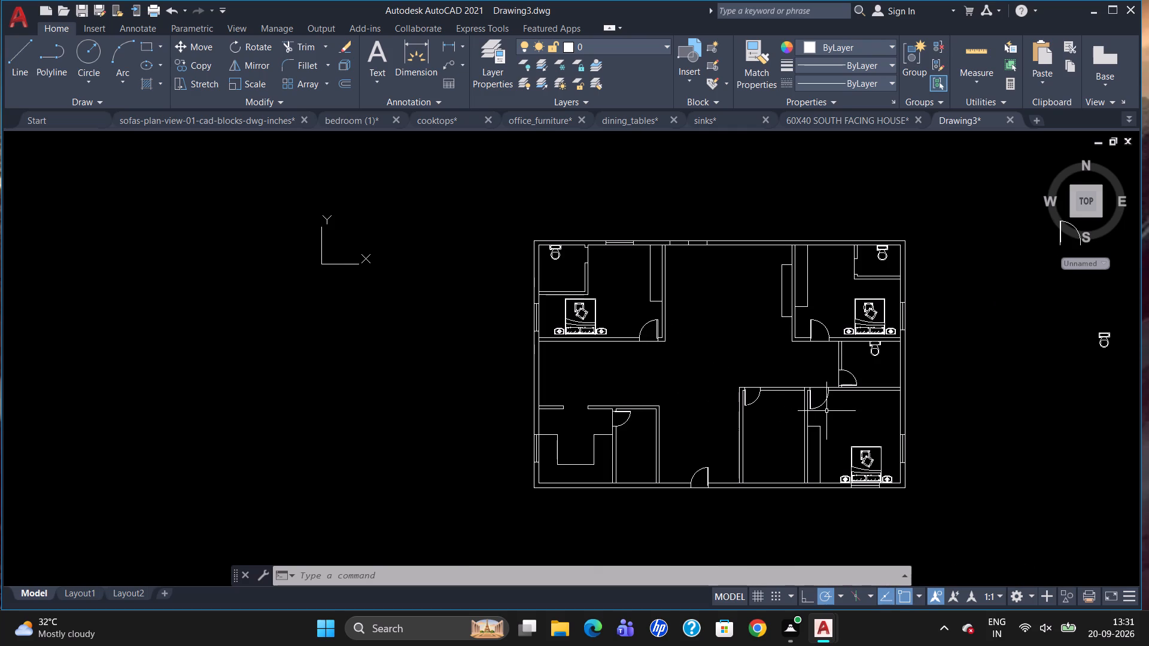
{"action": "scroll", "coordinate": [826, 411], "scroll_direction": "up", "scroll_amount": 1}
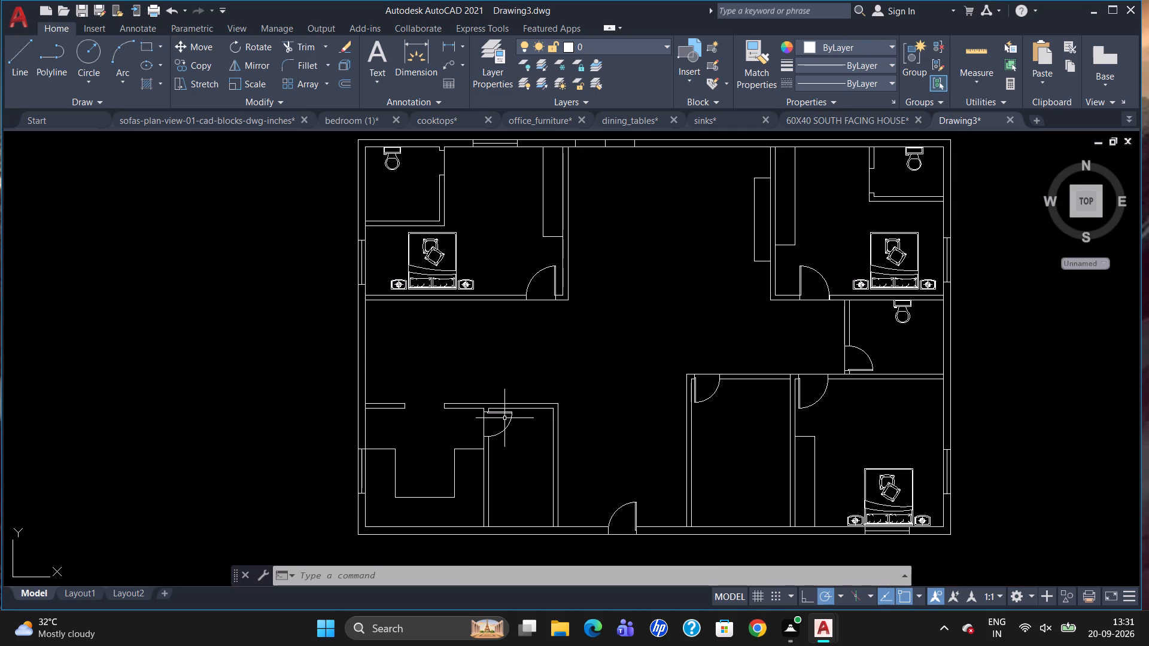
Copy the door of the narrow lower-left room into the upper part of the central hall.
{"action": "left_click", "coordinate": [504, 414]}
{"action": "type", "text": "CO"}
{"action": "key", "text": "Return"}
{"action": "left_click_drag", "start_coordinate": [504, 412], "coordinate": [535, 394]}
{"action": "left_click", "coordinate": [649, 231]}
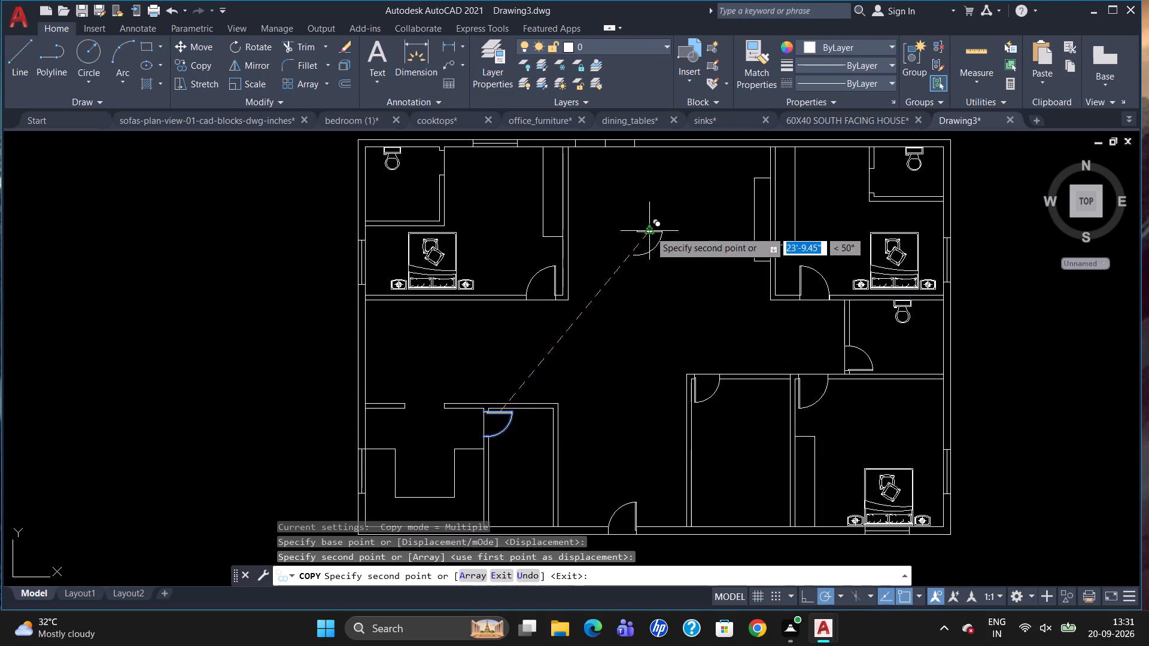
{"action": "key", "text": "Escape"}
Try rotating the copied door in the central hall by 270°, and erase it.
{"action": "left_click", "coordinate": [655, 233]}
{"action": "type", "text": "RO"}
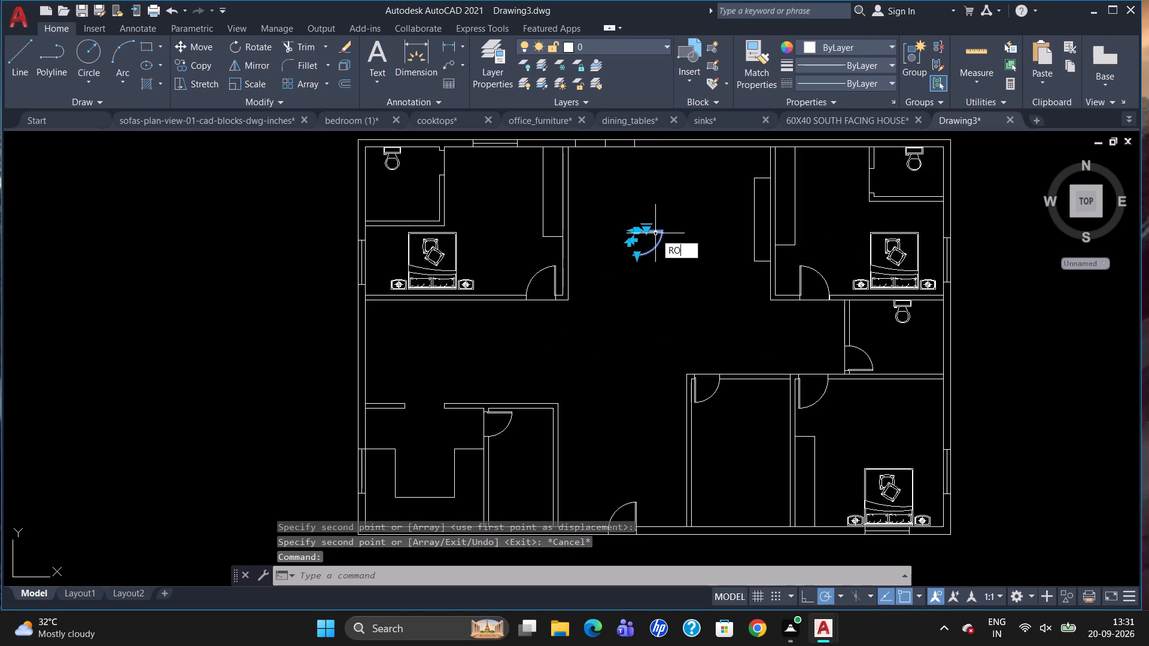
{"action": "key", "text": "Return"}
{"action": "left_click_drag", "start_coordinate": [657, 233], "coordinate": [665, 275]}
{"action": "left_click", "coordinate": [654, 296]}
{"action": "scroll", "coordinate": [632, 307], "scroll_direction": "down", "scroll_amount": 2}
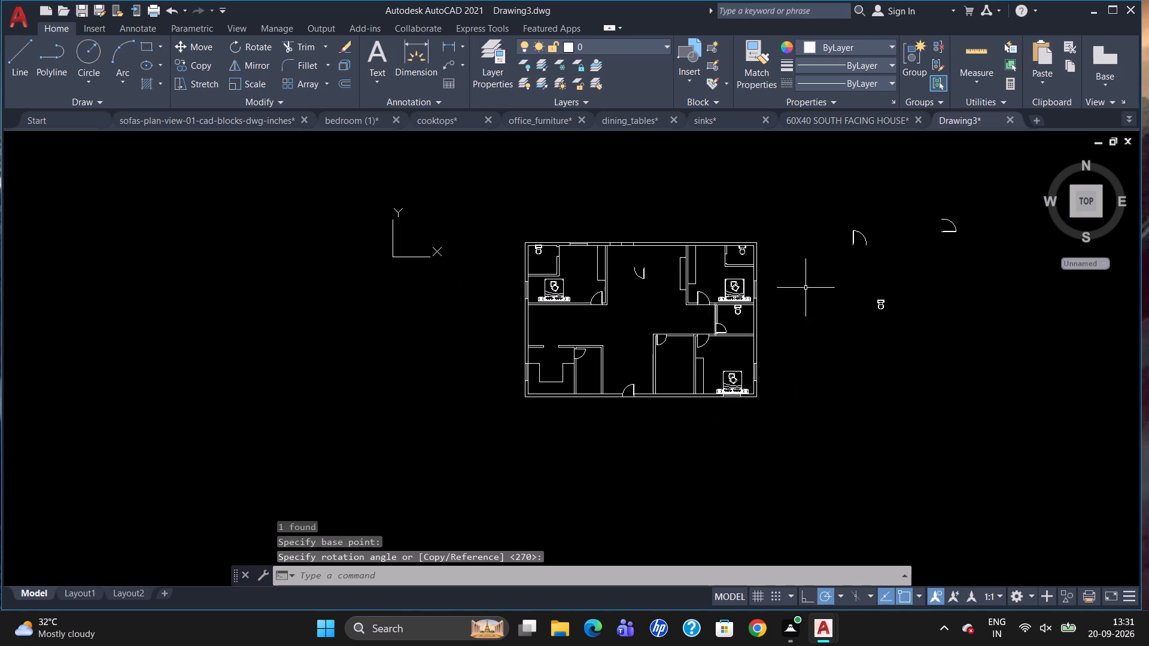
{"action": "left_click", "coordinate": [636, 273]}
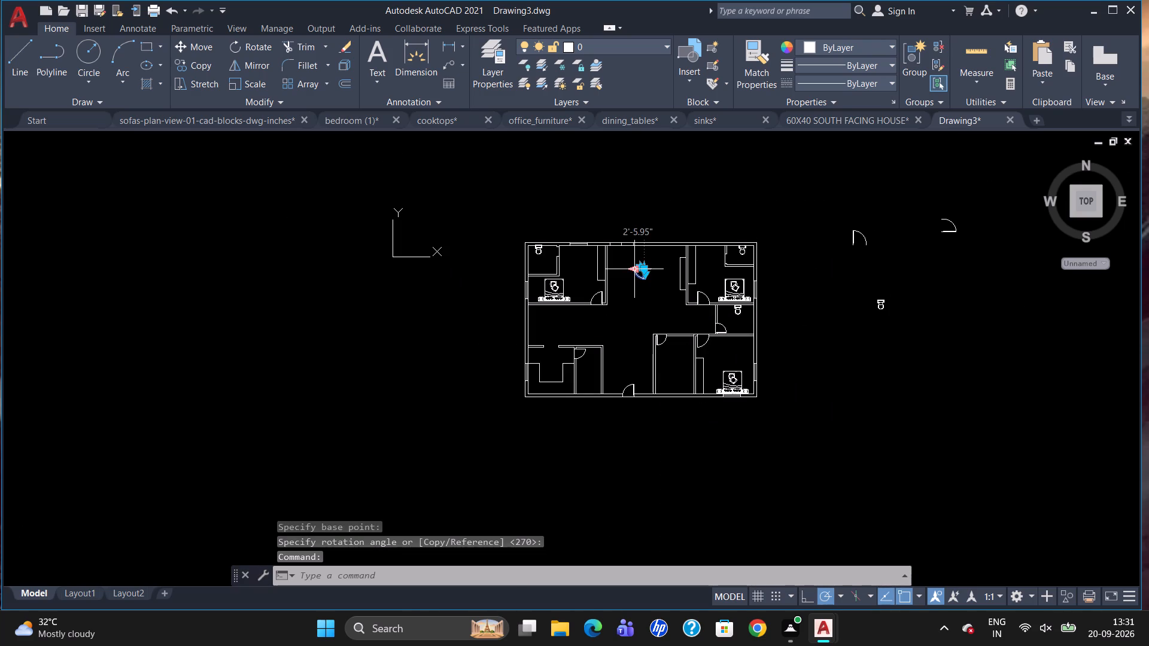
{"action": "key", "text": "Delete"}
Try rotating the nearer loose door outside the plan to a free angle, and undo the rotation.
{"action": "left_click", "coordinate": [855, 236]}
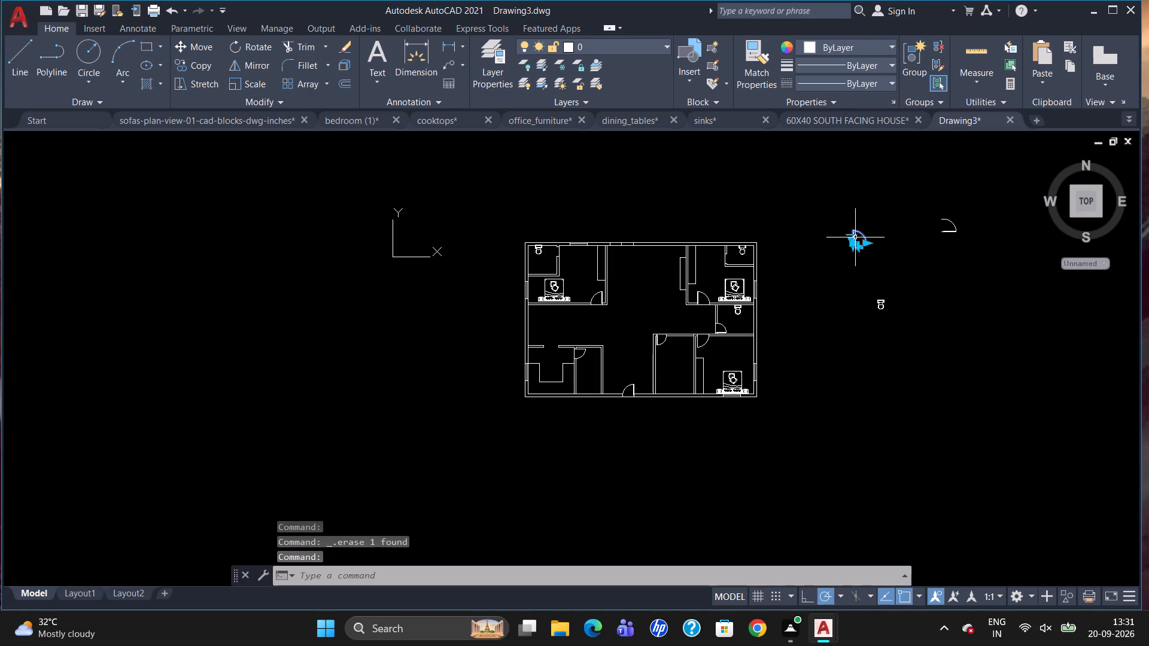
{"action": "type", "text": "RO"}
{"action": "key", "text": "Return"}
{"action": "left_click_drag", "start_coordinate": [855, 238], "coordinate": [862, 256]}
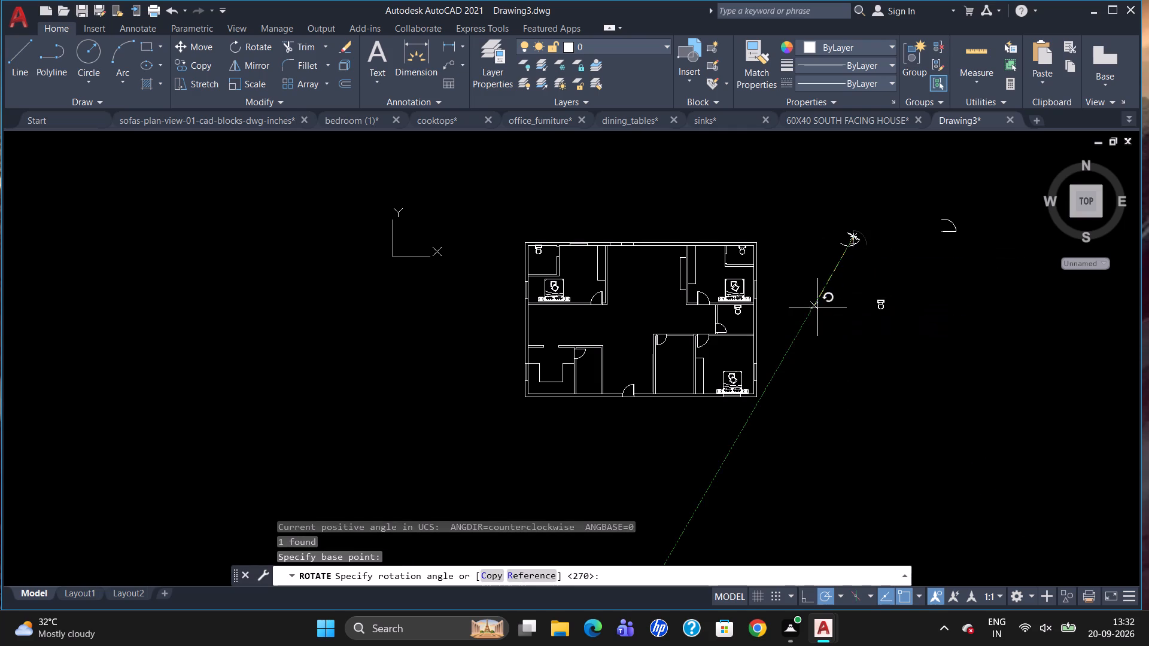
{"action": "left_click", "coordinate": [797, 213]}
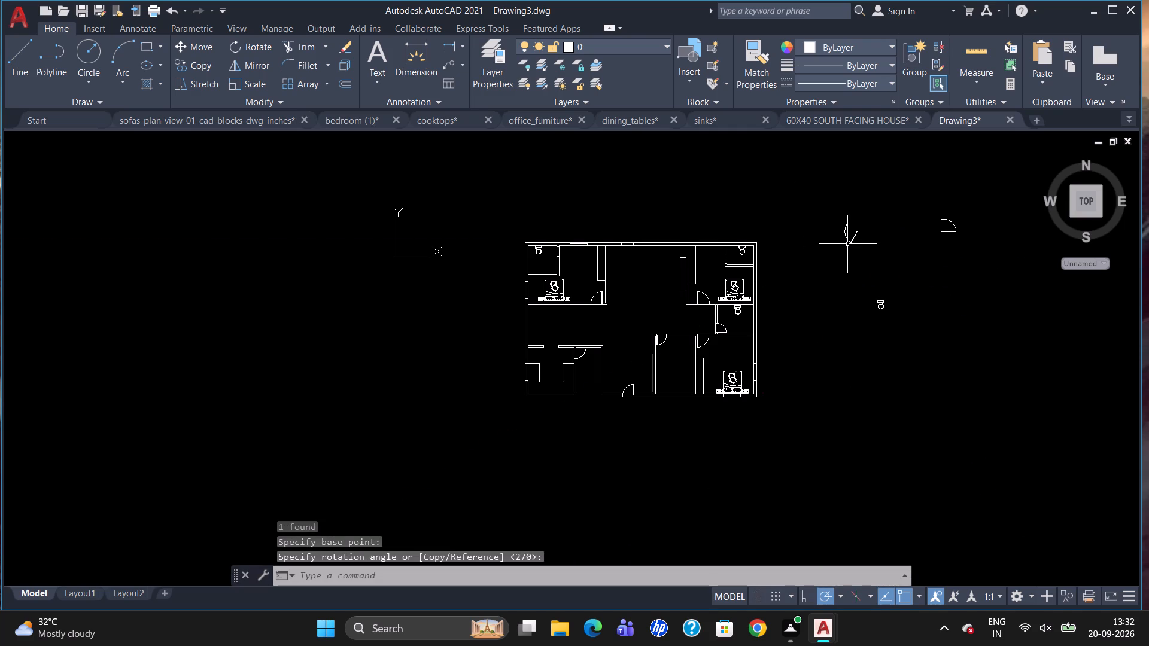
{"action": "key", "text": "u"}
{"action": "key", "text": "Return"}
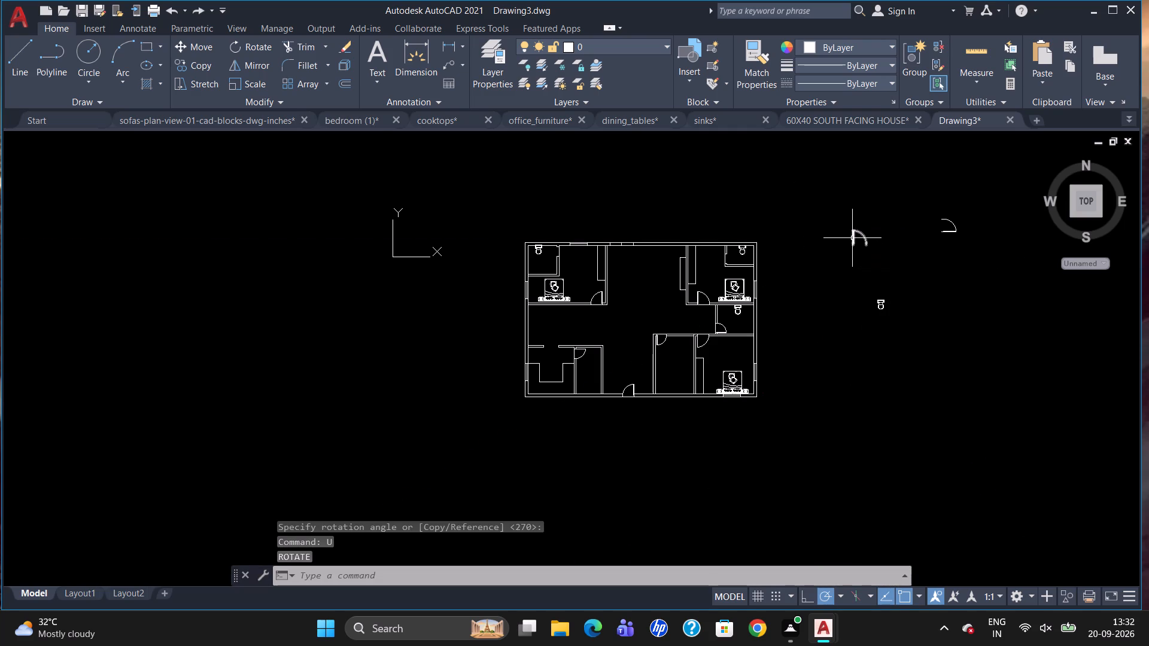
Rotate the nearer loose door outside the plan by 180°.
{"action": "left_click", "coordinate": [853, 237]}
{"action": "type", "text": "RO"}
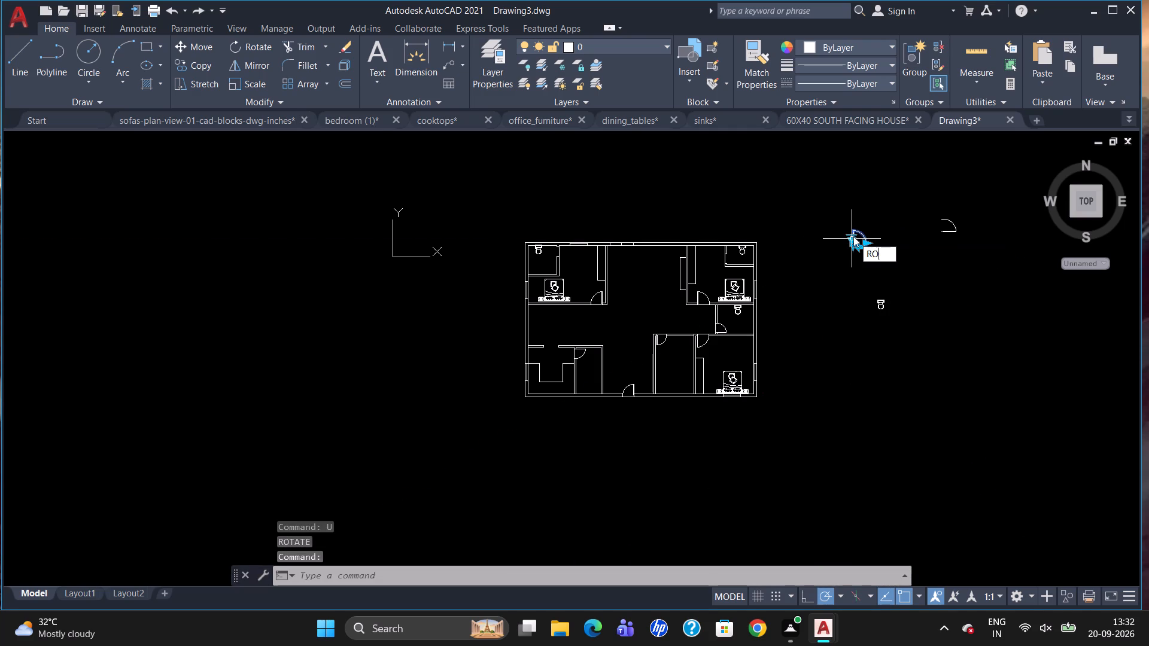
{"action": "key", "text": "Return"}
{"action": "left_click_drag", "start_coordinate": [855, 232], "coordinate": [858, 304]}
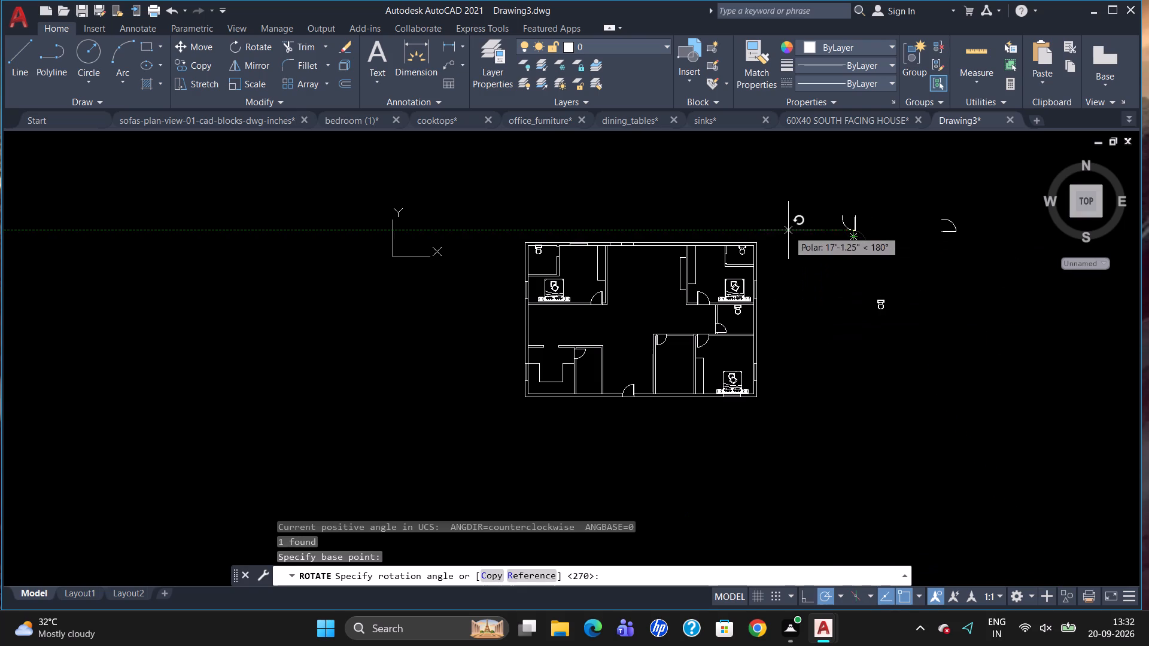
{"action": "left_click", "coordinate": [789, 230]}
Move the rotated door into the top outer wall of the central hall, with its hinge corner on the wall's outer line.
{"action": "left_click", "coordinate": [853, 232]}
{"action": "key", "text": "m"}
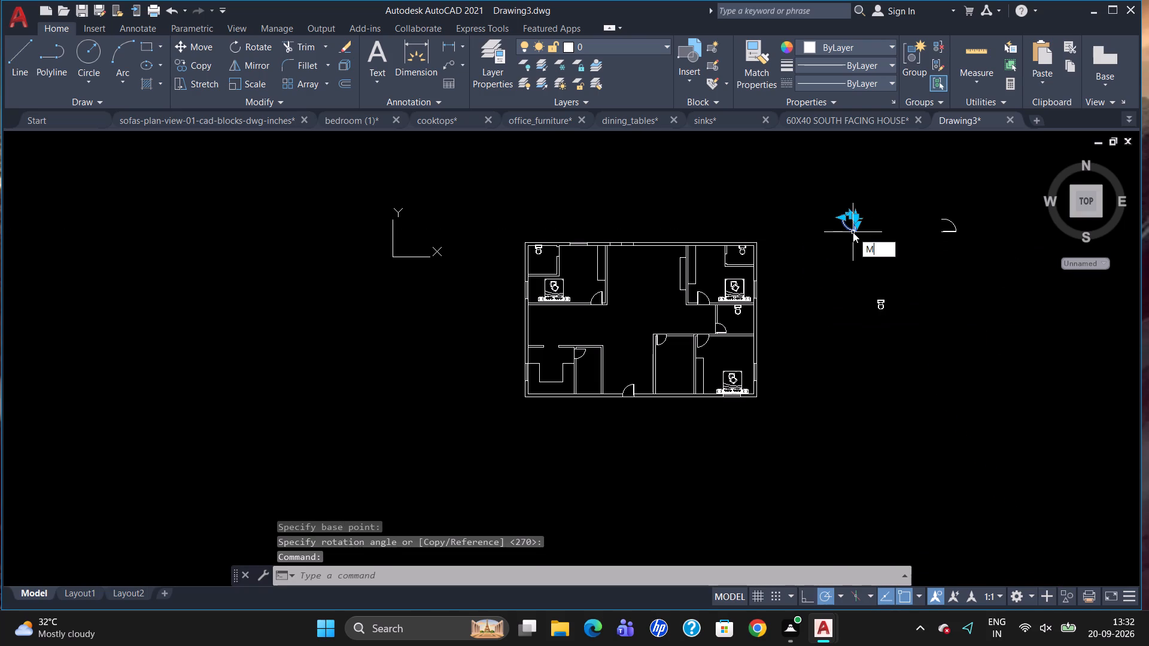
{"action": "key", "text": "Return"}
{"action": "left_click_drag", "start_coordinate": [859, 213], "coordinate": [855, 219]}
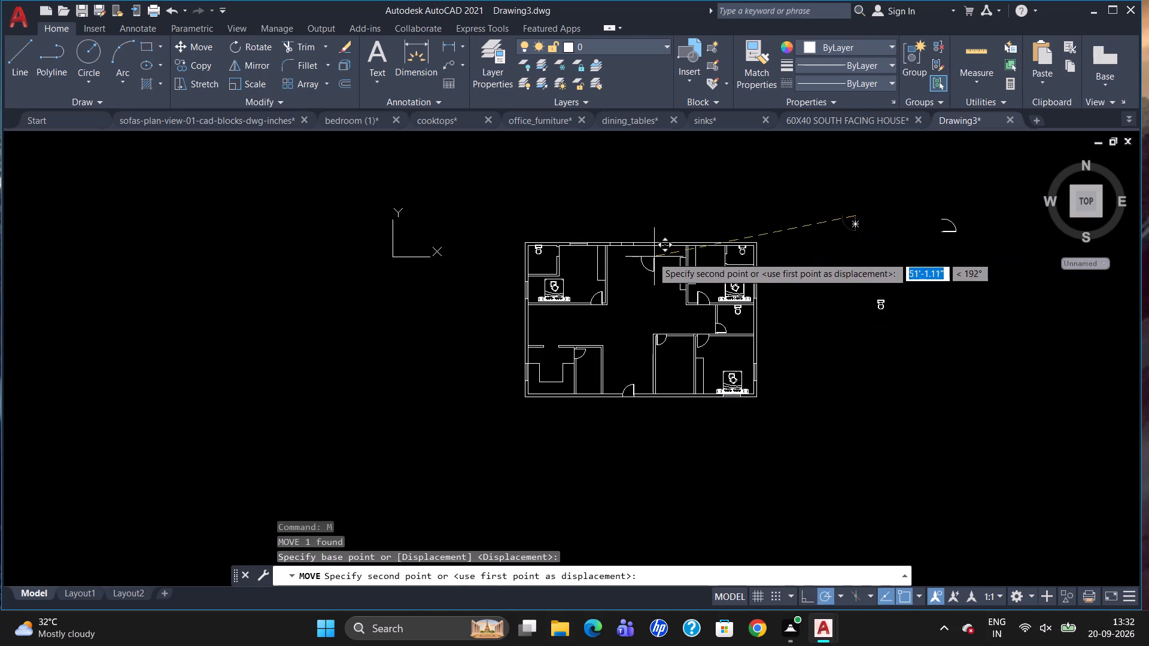
{"action": "scroll", "coordinate": [612, 243], "scroll_direction": "up", "scroll_amount": 4}
{"action": "scroll", "coordinate": [726, 240], "scroll_direction": "up", "scroll_amount": 2}
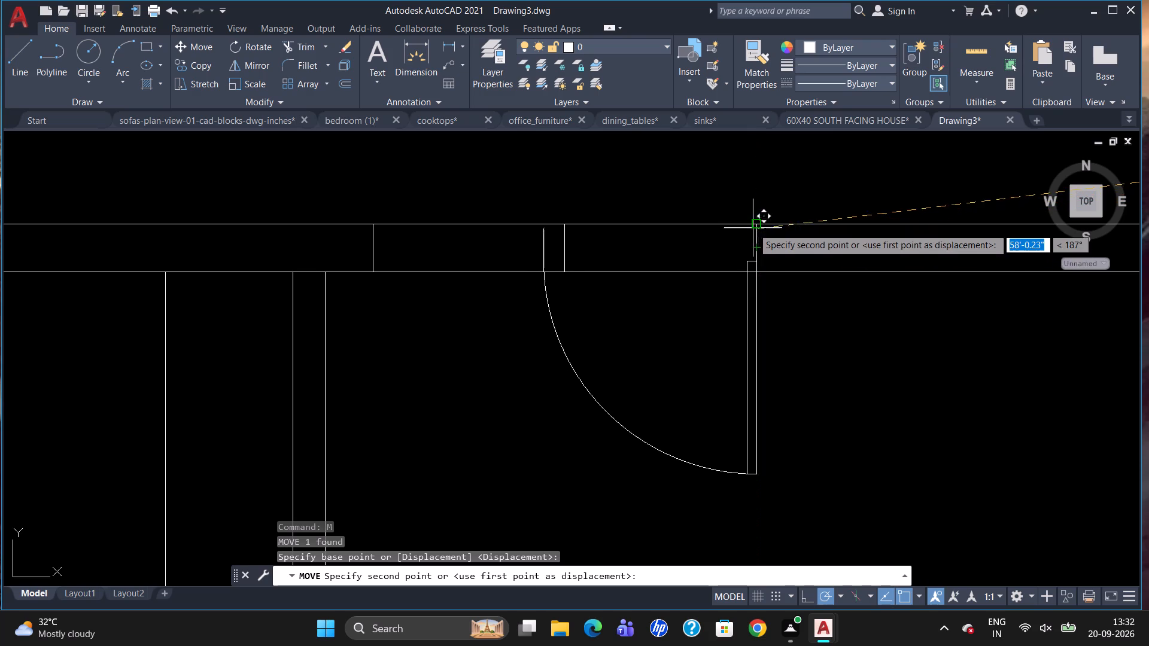
{"action": "left_click", "coordinate": [755, 227]}
Scale down the door in the top wall about its outer hinge corner, by a factor of about 0.9.
{"action": "left_click", "coordinate": [752, 256]}
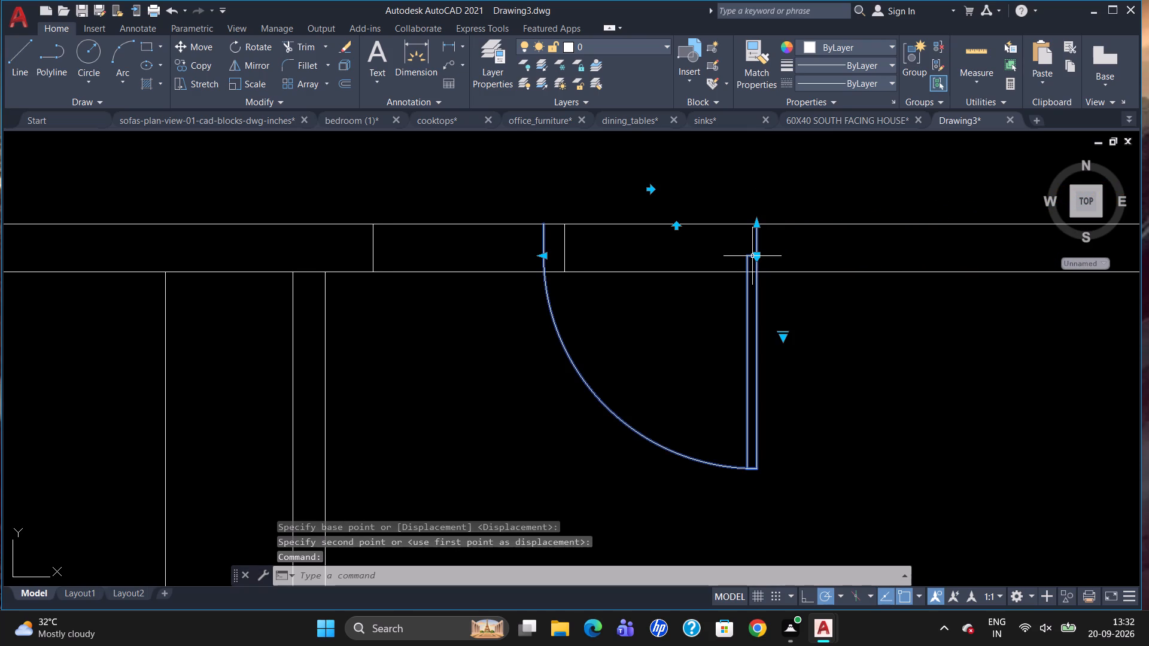
{"action": "type", "text": "SC"}
{"action": "key", "text": "Return"}
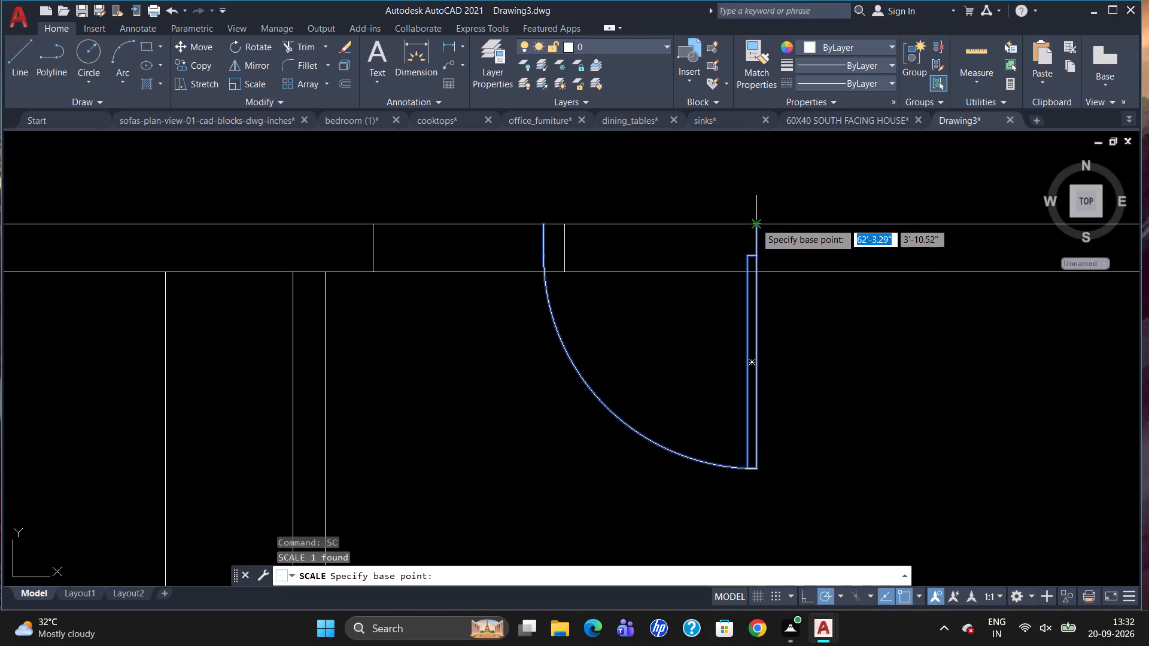
{"action": "left_click_drag", "start_coordinate": [757, 223], "coordinate": [759, 254]}
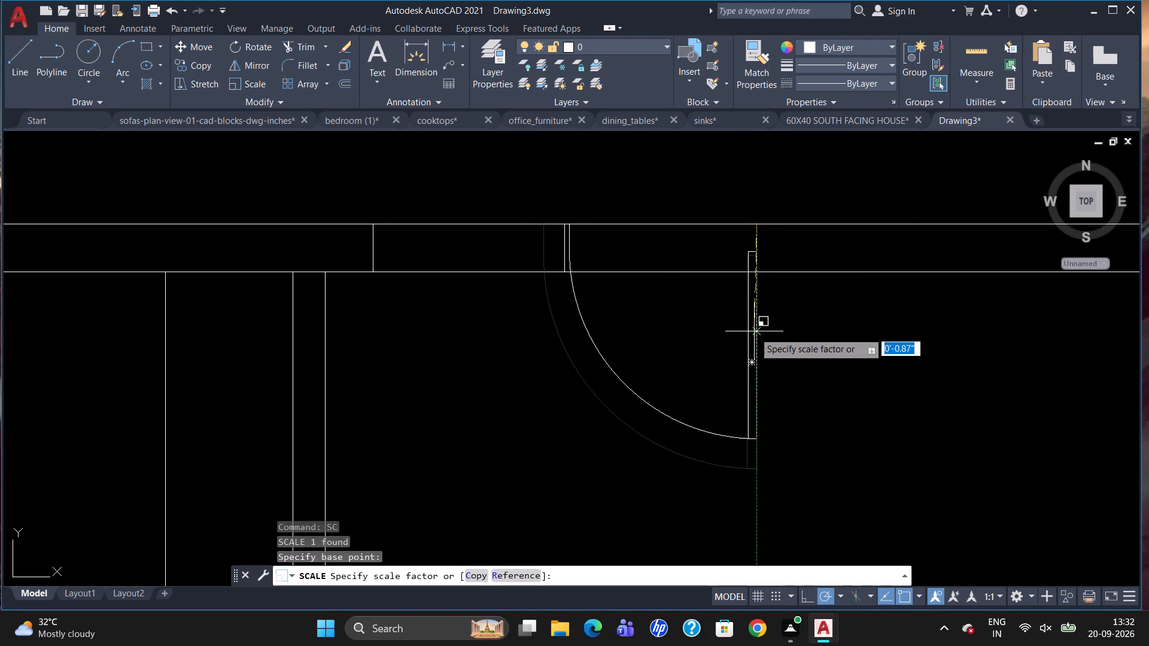
{"action": "left_click", "coordinate": [755, 334]}
Rotate the remaining loose door outside the plan by 270° so that its leaf stands vertically.
{"action": "scroll", "coordinate": [682, 293], "scroll_direction": "down", "scroll_amount": 4}
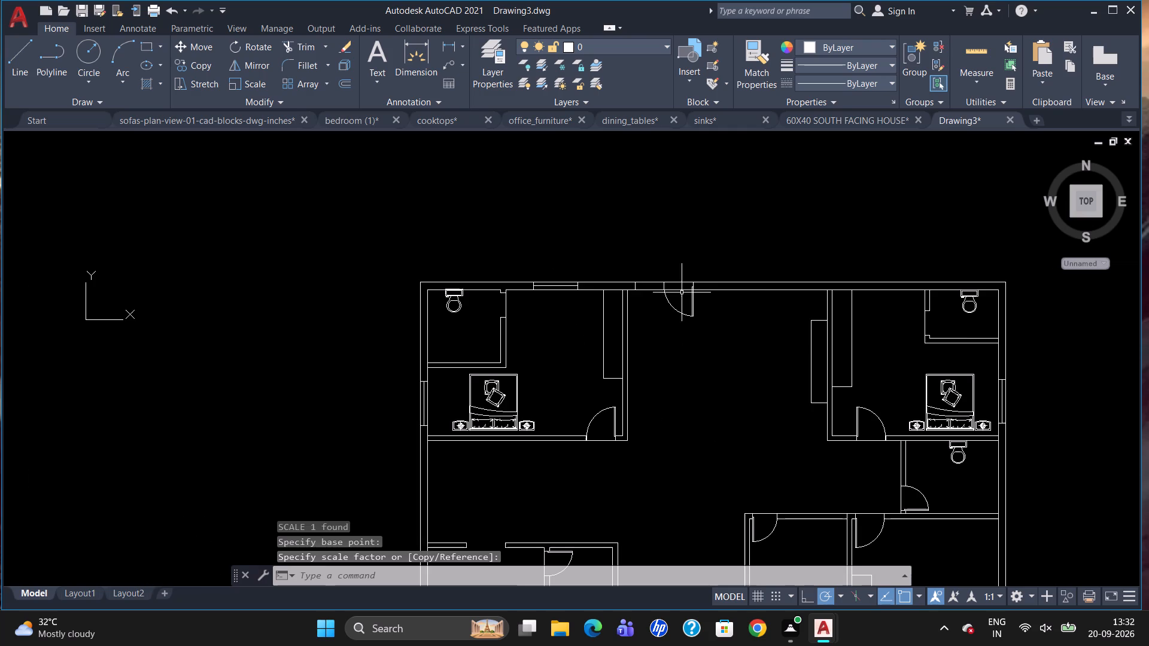
{"action": "scroll", "coordinate": [810, 288], "scroll_direction": "down", "scroll_amount": 2}
{"action": "scroll", "coordinate": [963, 323], "scroll_direction": "up", "scroll_amount": 2}
{"action": "scroll", "coordinate": [868, 321], "scroll_direction": "down", "scroll_amount": 2}
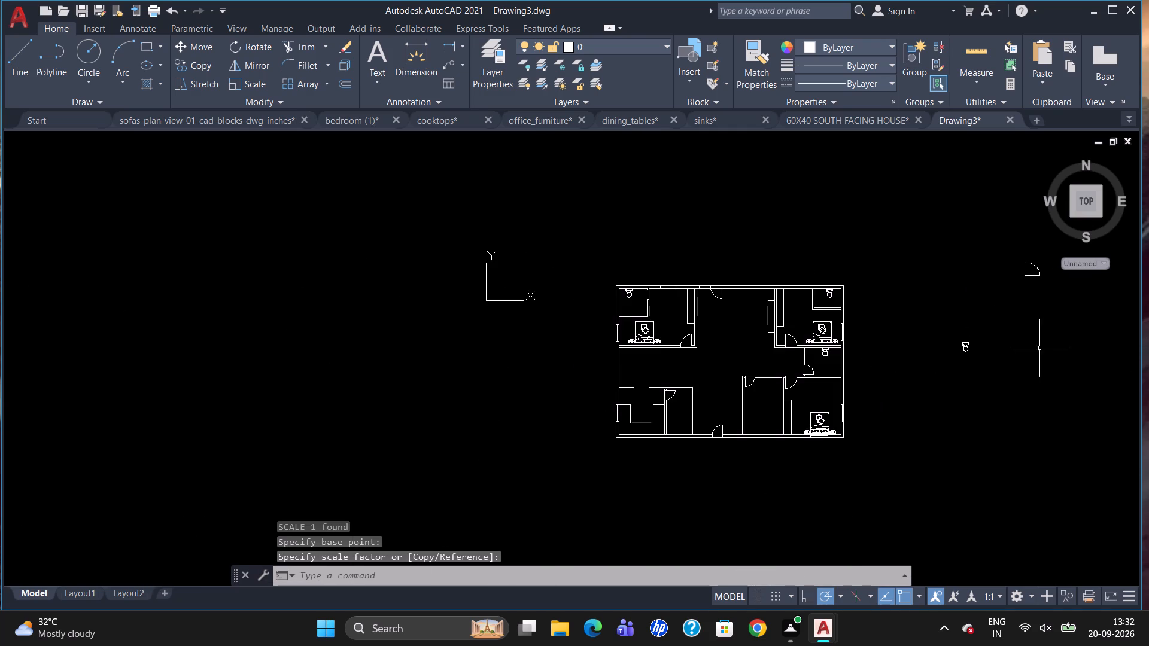
{"action": "scroll", "coordinate": [1078, 303], "scroll_direction": "up", "scroll_amount": 1}
{"action": "left_click", "coordinate": [1009, 260]}
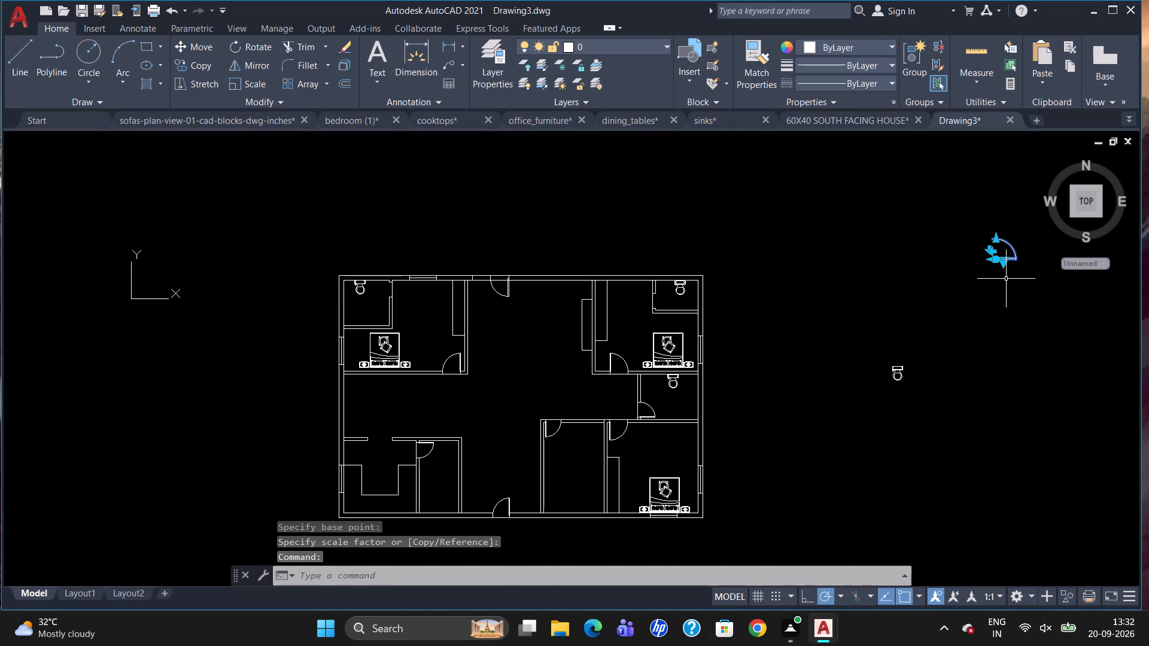
{"action": "type", "text": "RO"}
{"action": "key", "text": "Return"}
{"action": "left_click_drag", "start_coordinate": [1017, 263], "coordinate": [1013, 291]}
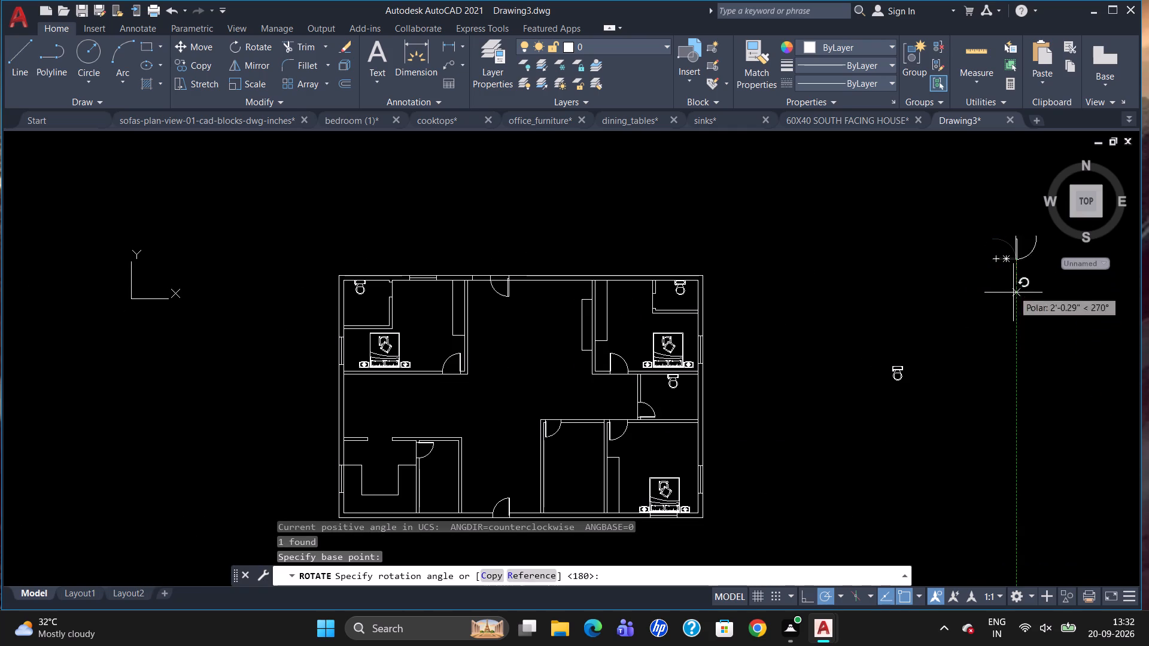
{"action": "left_click", "coordinate": [1011, 333]}
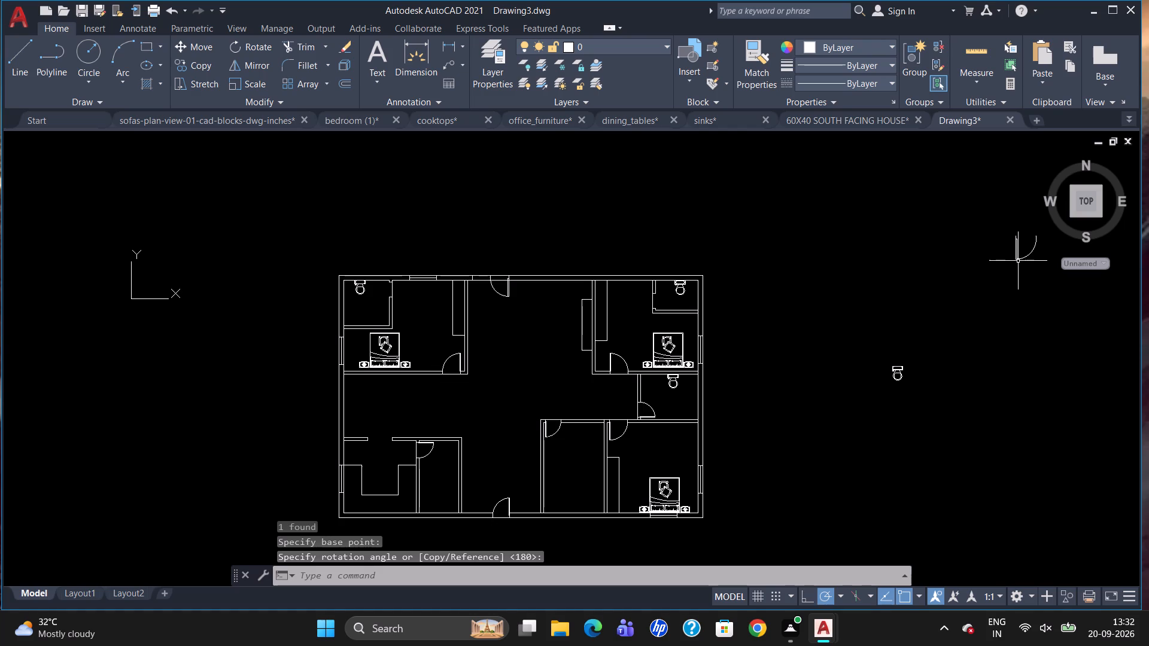
Move the rotated door from outside the plan into the top wall, with its hinge side on the entrance opening's free jamb line.
{"action": "left_click", "coordinate": [1017, 258]}
{"action": "key", "text": "m"}
{"action": "key", "text": "Return"}
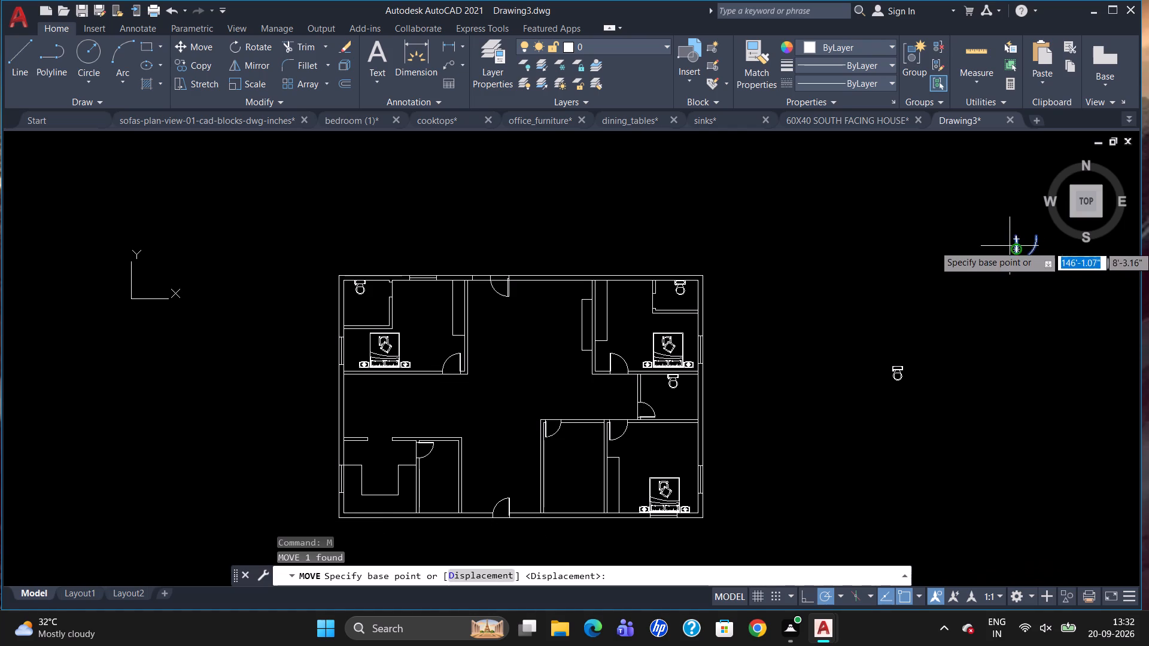
{"action": "left_click_drag", "start_coordinate": [1016, 232], "coordinate": [992, 246]}
{"action": "scroll", "coordinate": [922, 270], "scroll_direction": "down", "scroll_amount": 1}
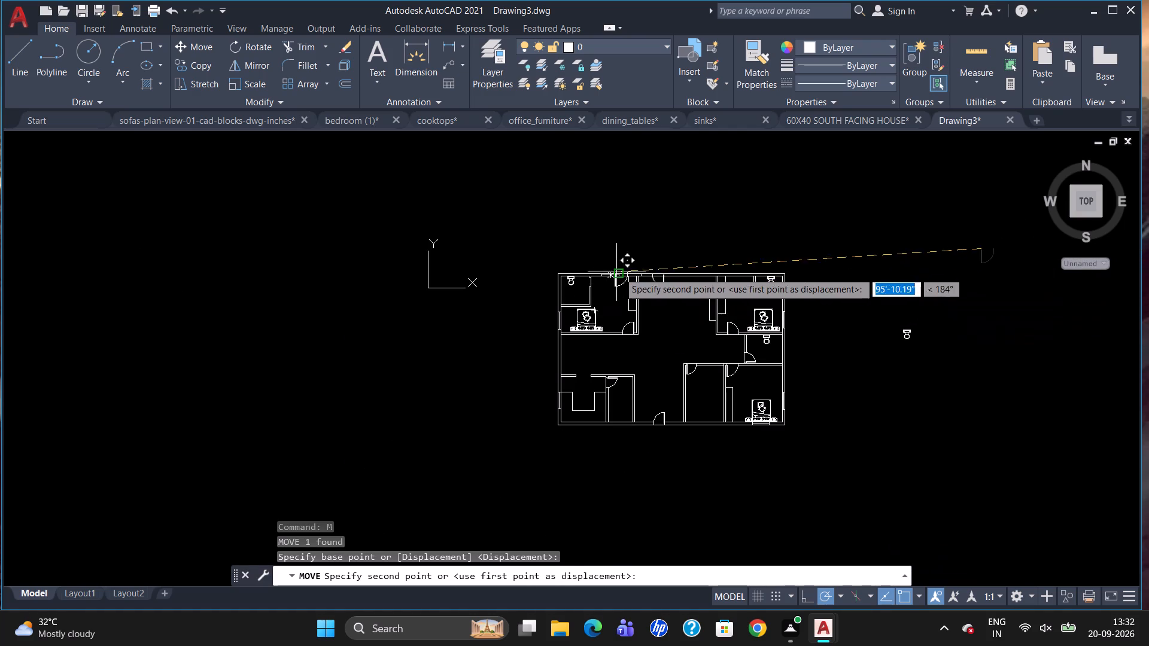
{"action": "scroll", "coordinate": [621, 272], "scroll_direction": "up", "scroll_amount": 4}
{"action": "scroll", "coordinate": [749, 290], "scroll_direction": "up", "scroll_amount": 3}
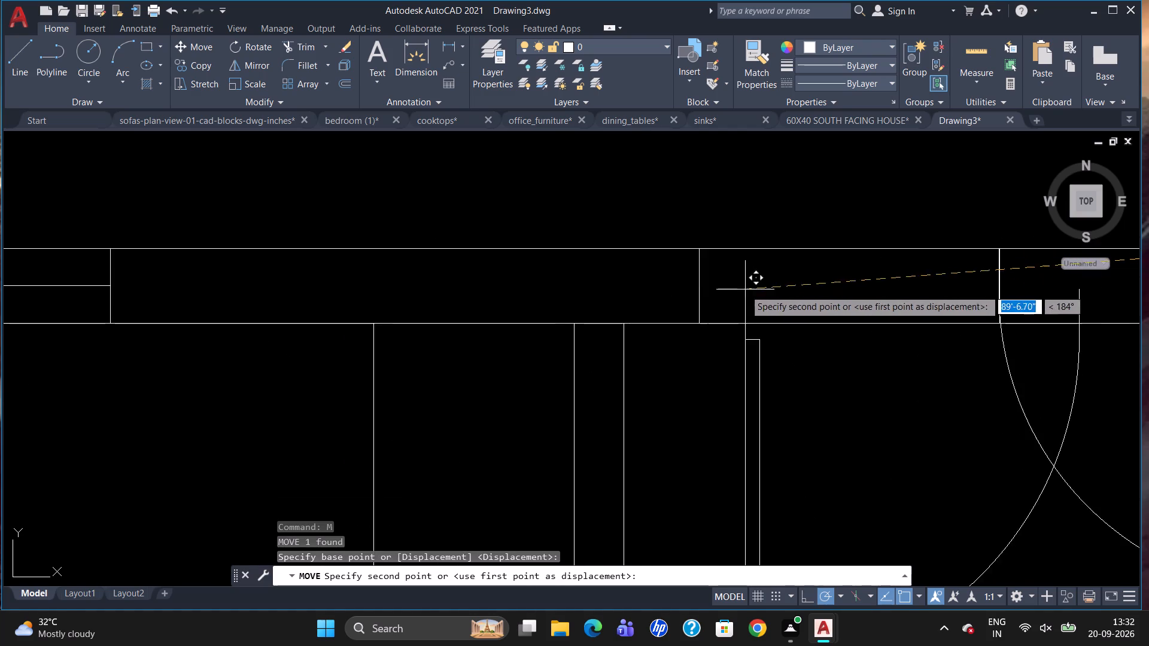
{"action": "scroll", "coordinate": [744, 290], "scroll_direction": "up", "scroll_amount": 1}
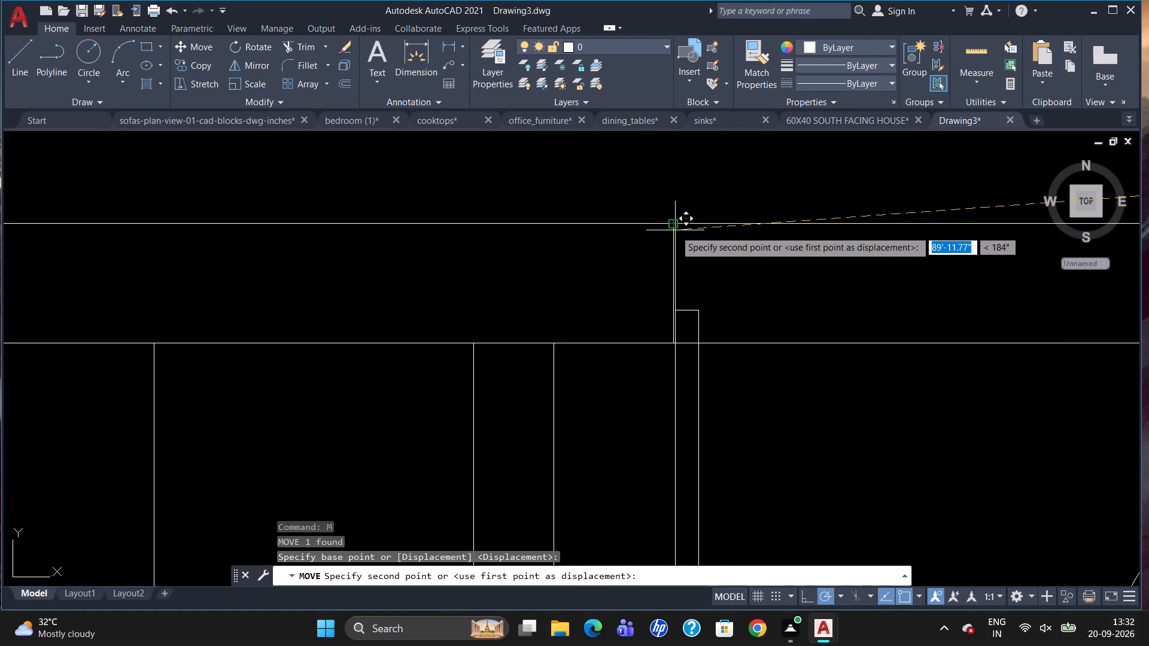
{"action": "left_click", "coordinate": [673, 233]}
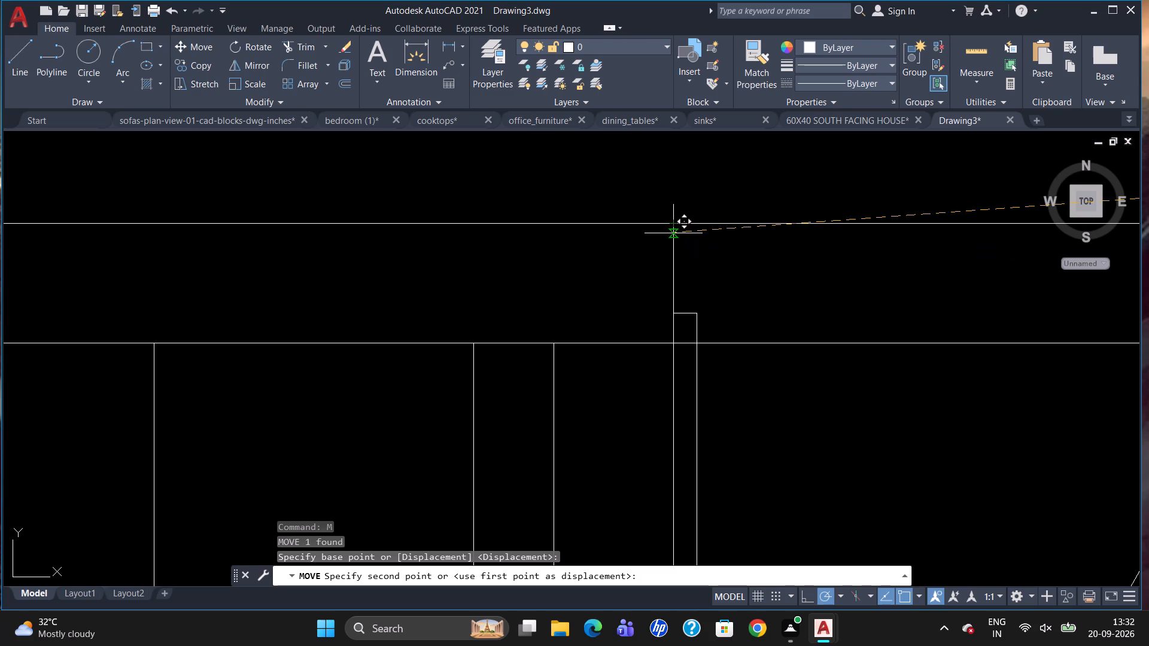
Scale down the newly placed entrance door about its outer hinge corner by a factor of about 0.89, so it meets the other leaf.
{"action": "left_click", "coordinate": [693, 313]}
{"action": "scroll", "coordinate": [623, 282], "scroll_direction": "down", "scroll_amount": 2}
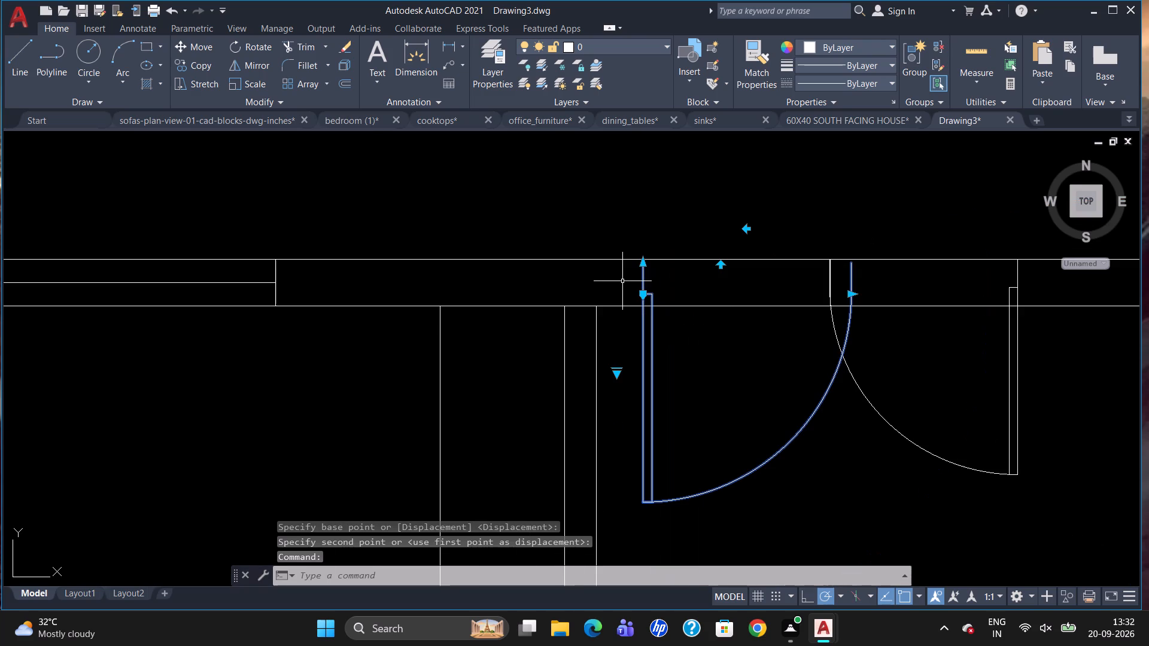
{"action": "type", "text": "SC"}
{"action": "key", "text": "Return"}
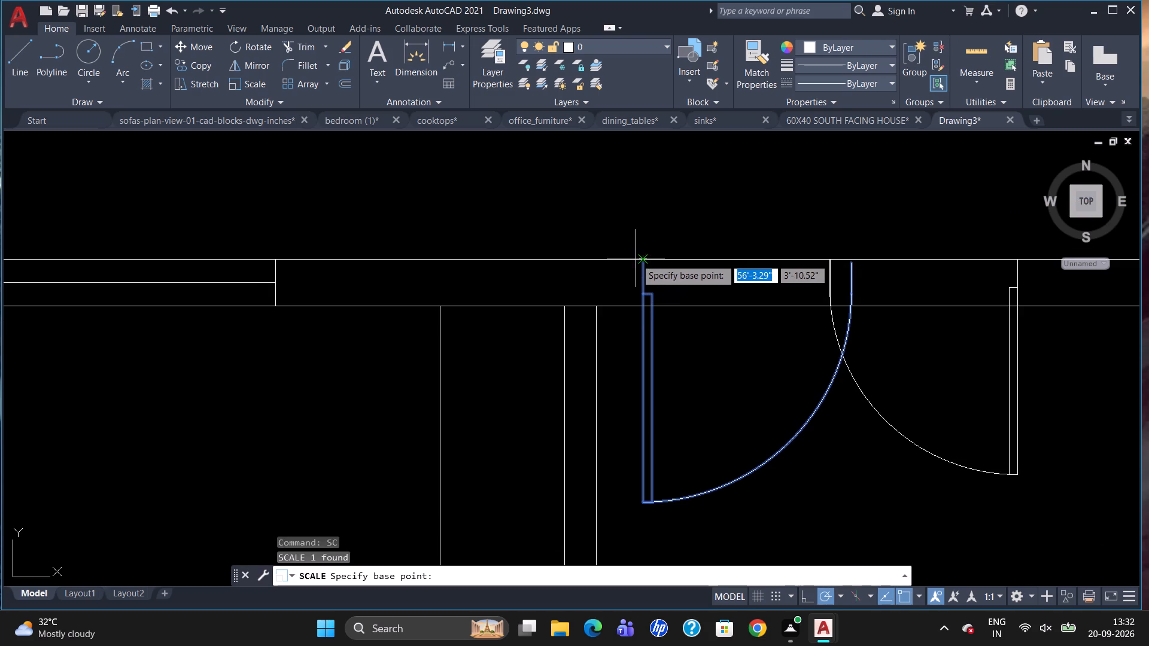
{"action": "left_click_drag", "start_coordinate": [642, 261], "coordinate": [648, 266]}
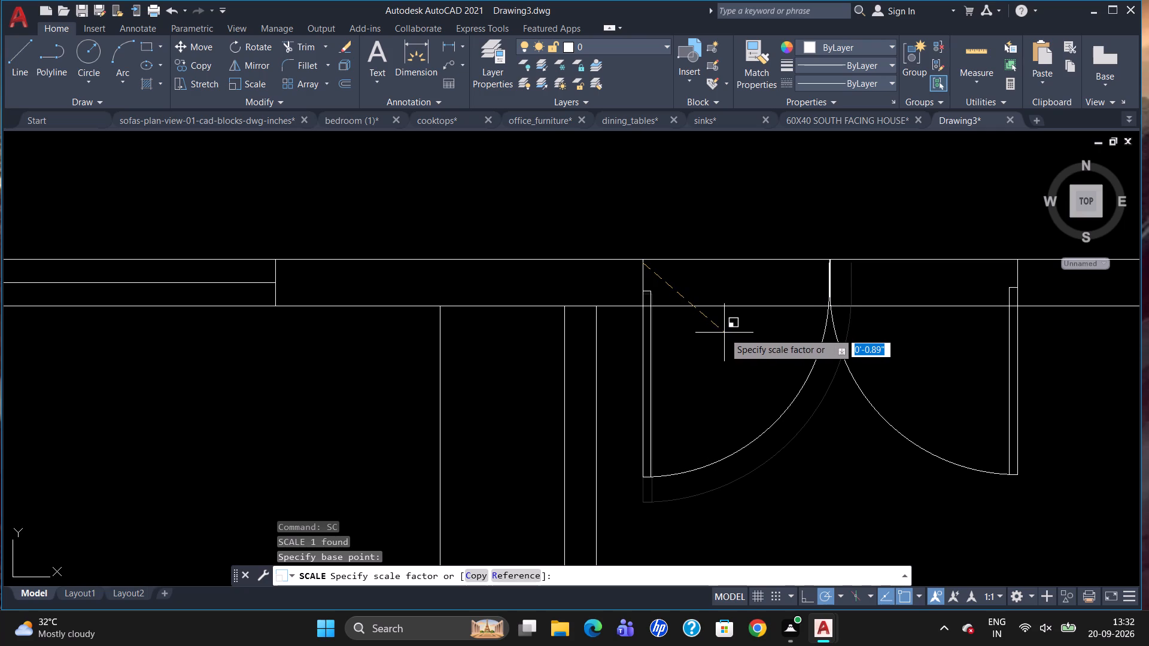
{"action": "left_click", "coordinate": [724, 333]}
Move the scaled door so that its hinge corner sits on the top wall's outer line.
{"action": "left_click", "coordinate": [649, 304]}
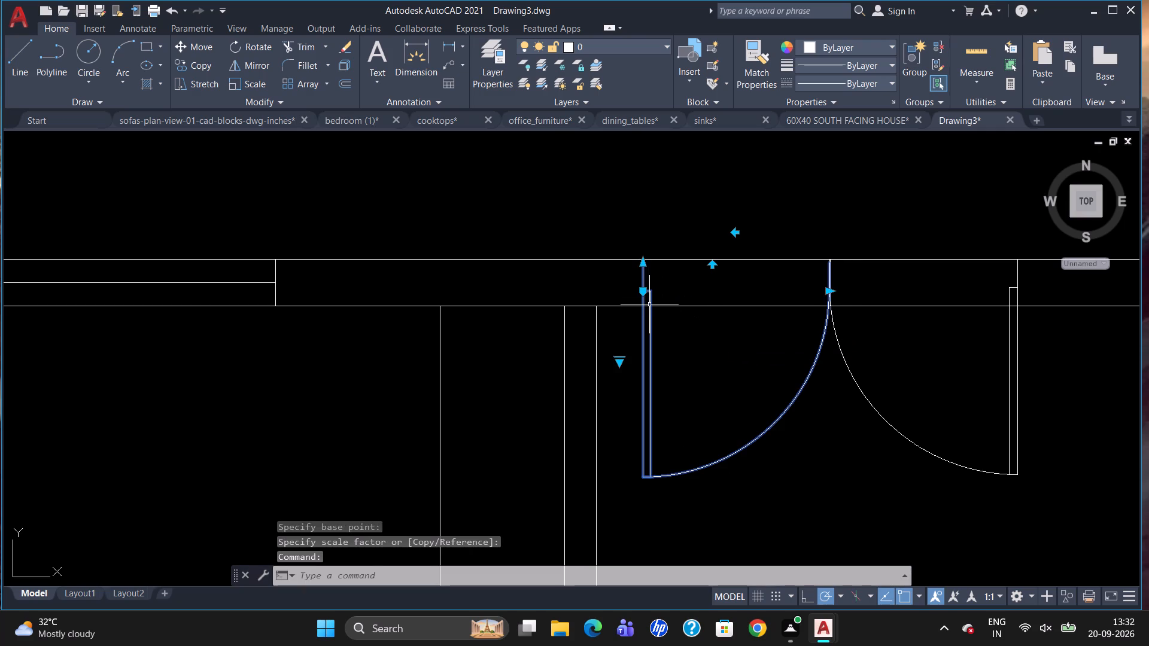
{"action": "key", "text": "m"}
{"action": "key", "text": "Return"}
{"action": "scroll", "coordinate": [651, 302], "scroll_direction": "up", "scroll_amount": 1}
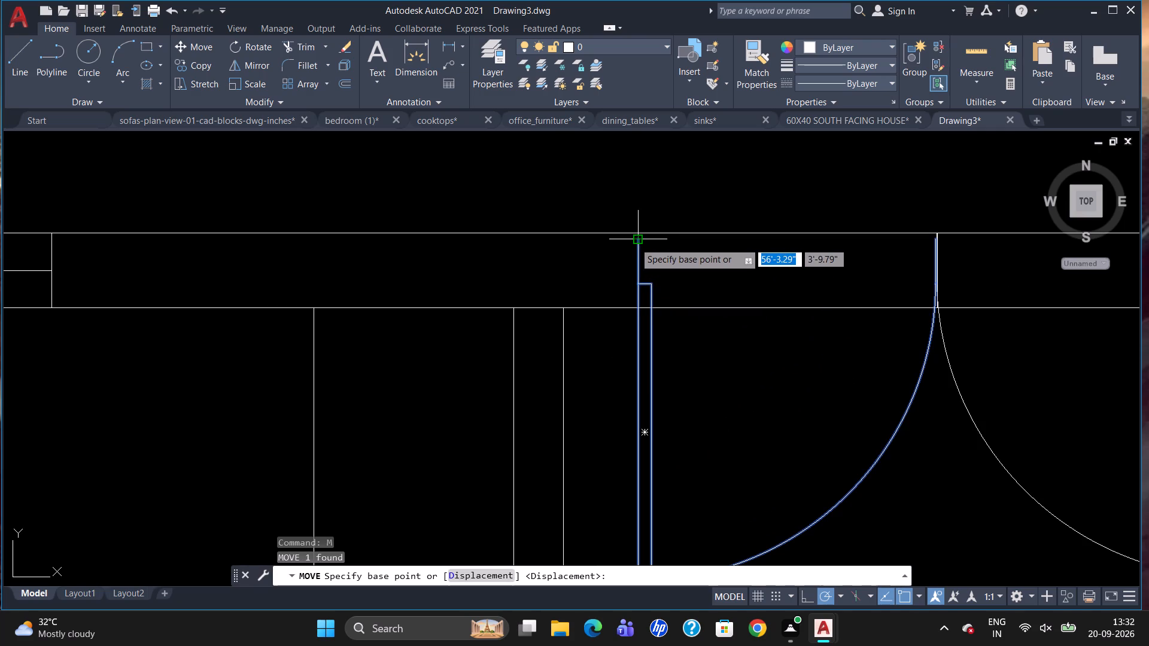
{"action": "left_click", "coordinate": [636, 242]}
{"action": "left_click", "coordinate": [637, 231]}
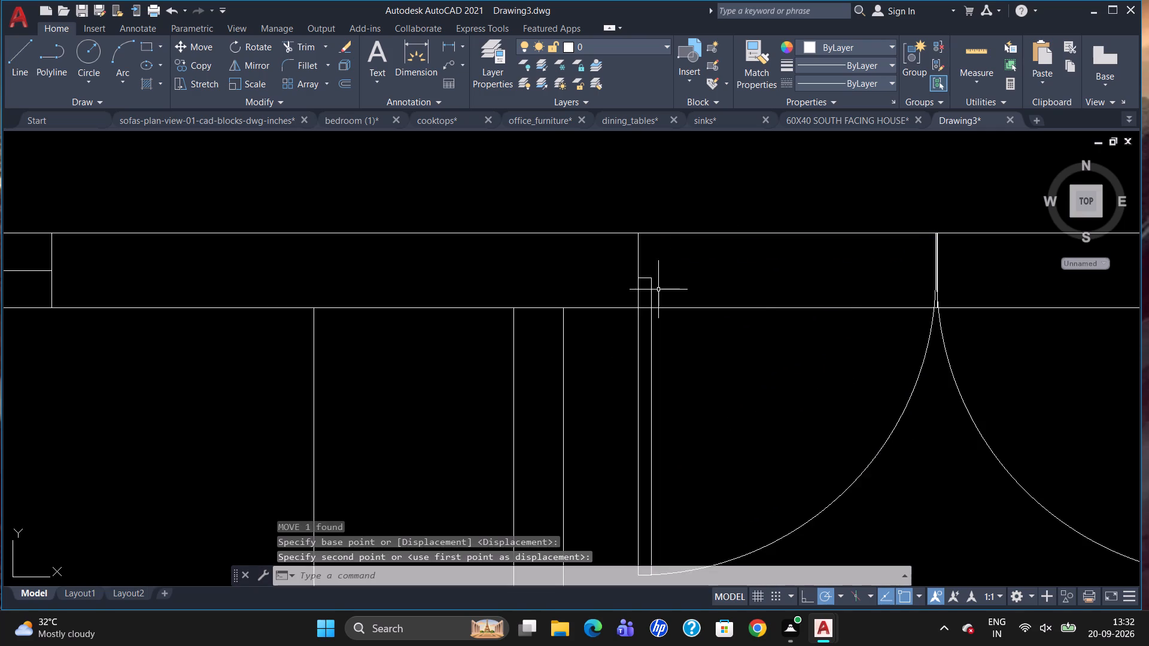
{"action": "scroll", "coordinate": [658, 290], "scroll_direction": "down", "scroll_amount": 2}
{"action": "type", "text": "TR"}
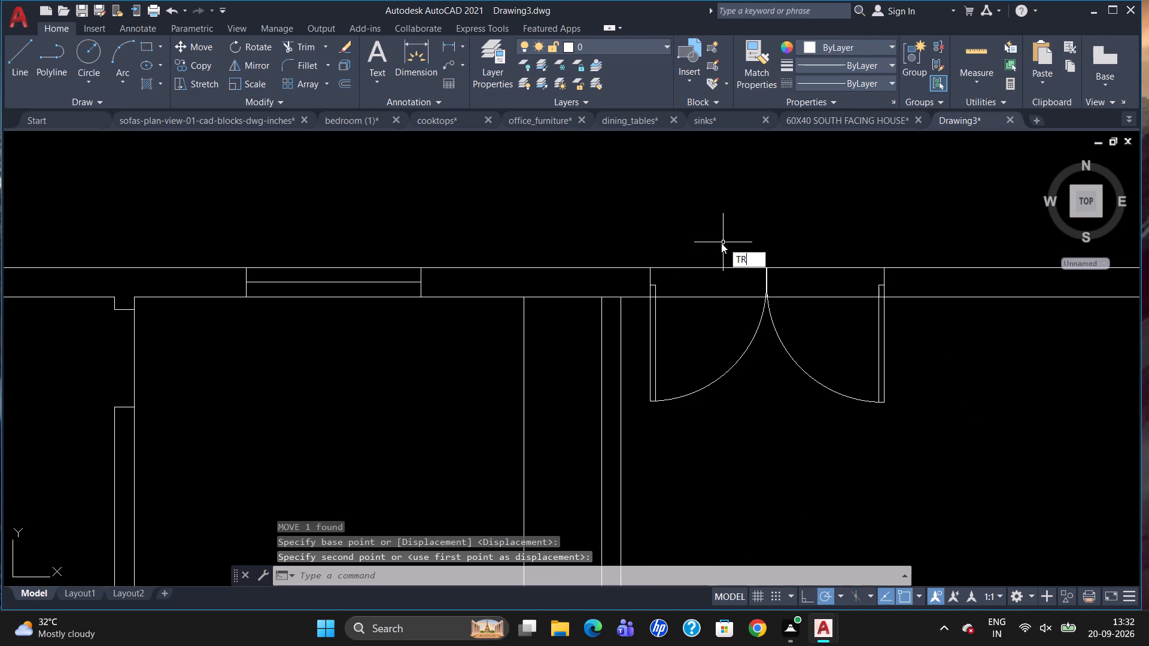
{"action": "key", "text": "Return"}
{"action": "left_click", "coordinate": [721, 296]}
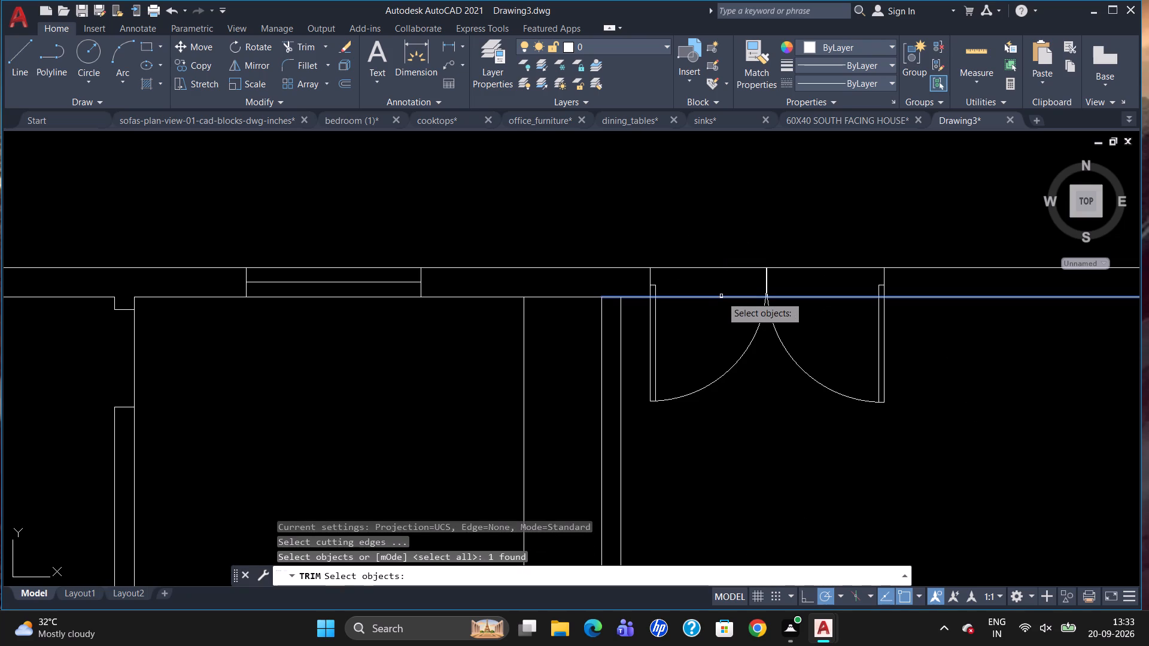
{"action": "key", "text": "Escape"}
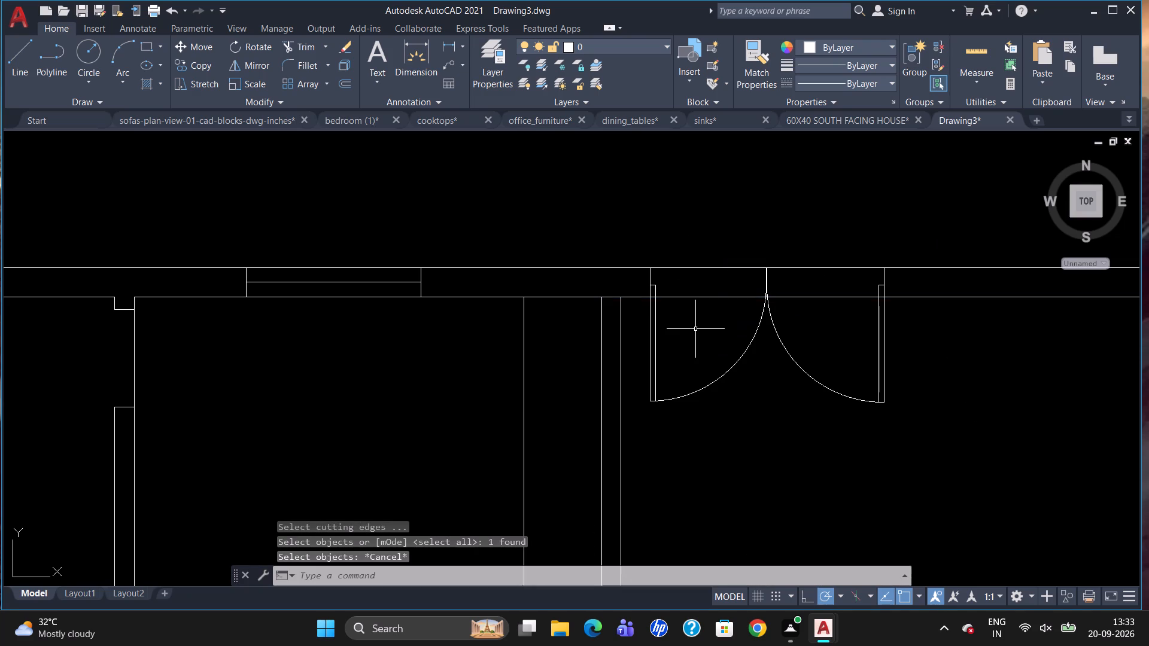
Trim the top wall's inner line across both halves of the double-door opening and erase the leftover fragment between the two leaves.
{"action": "type", "text": "TR"}
{"action": "key", "text": "Return"}
{"action": "key", "text": "Return"}
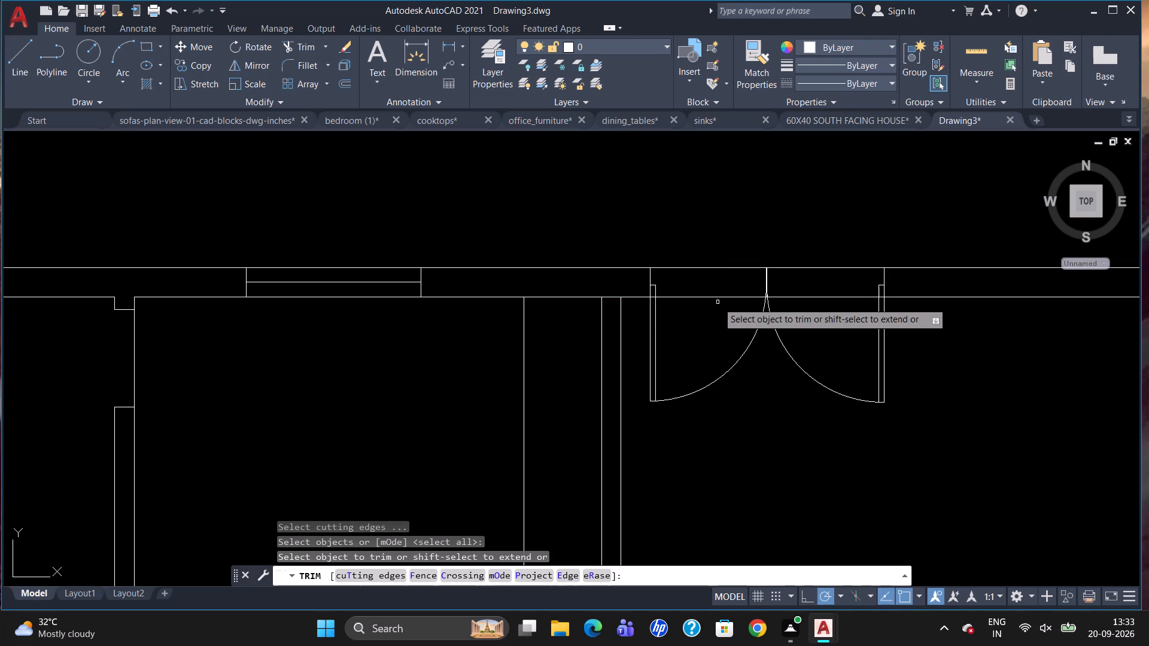
{"action": "left_click", "coordinate": [720, 300]}
{"action": "left_click", "coordinate": [721, 293]}
{"action": "left_click", "coordinate": [794, 298]}
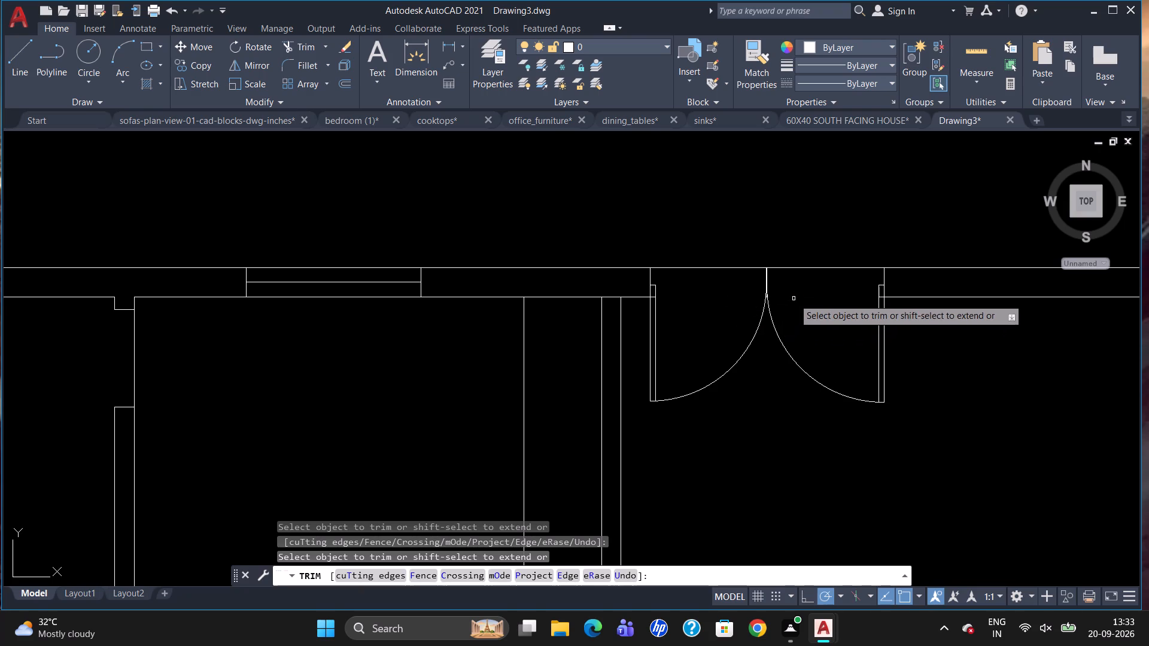
{"action": "scroll", "coordinate": [776, 312], "scroll_direction": "up", "scroll_amount": 3}
{"action": "left_click", "coordinate": [734, 249]}
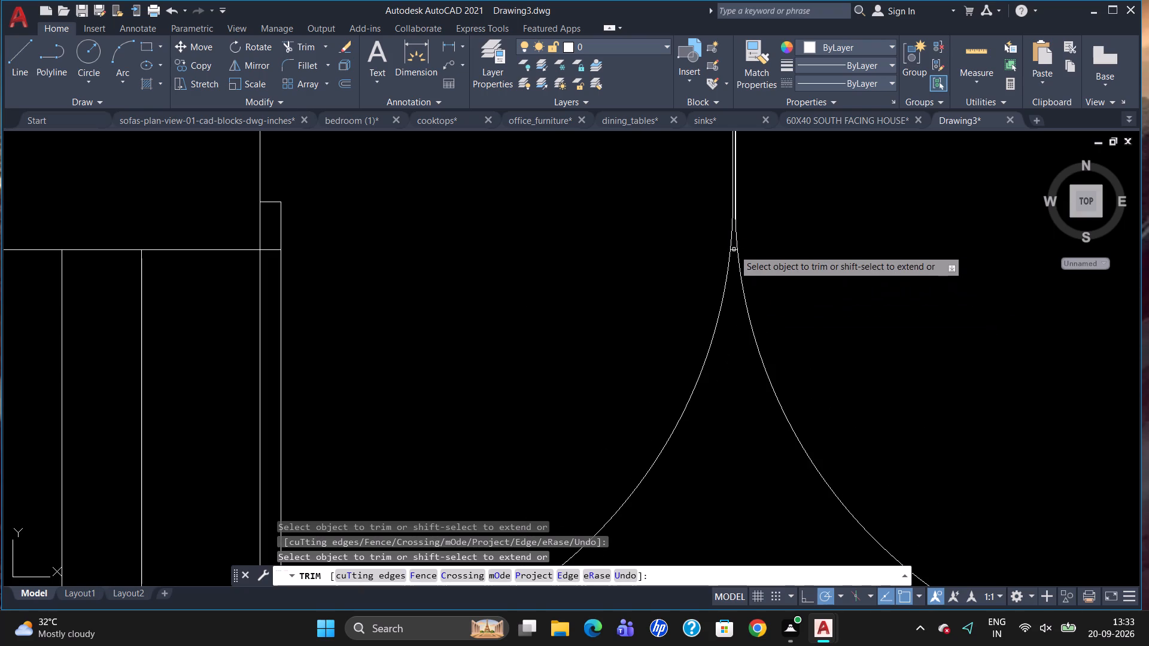
{"action": "left_click", "coordinate": [734, 249]}
{"action": "key", "text": "Escape"}
{"action": "left_click", "coordinate": [734, 249]}
{"action": "key", "text": "Delete"}
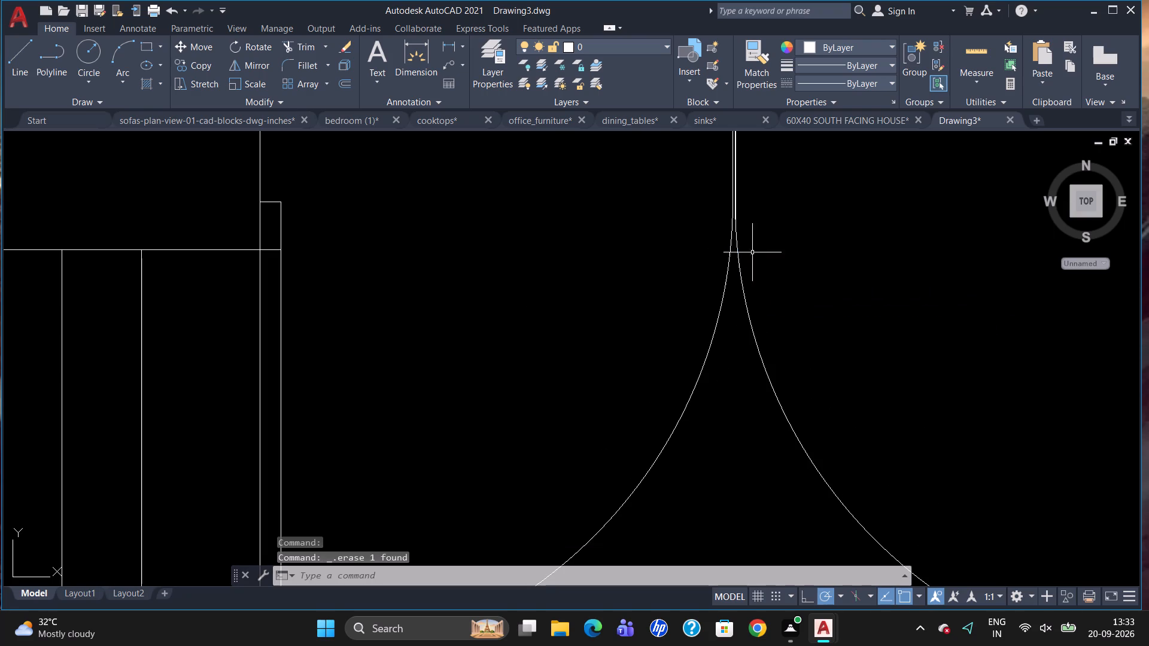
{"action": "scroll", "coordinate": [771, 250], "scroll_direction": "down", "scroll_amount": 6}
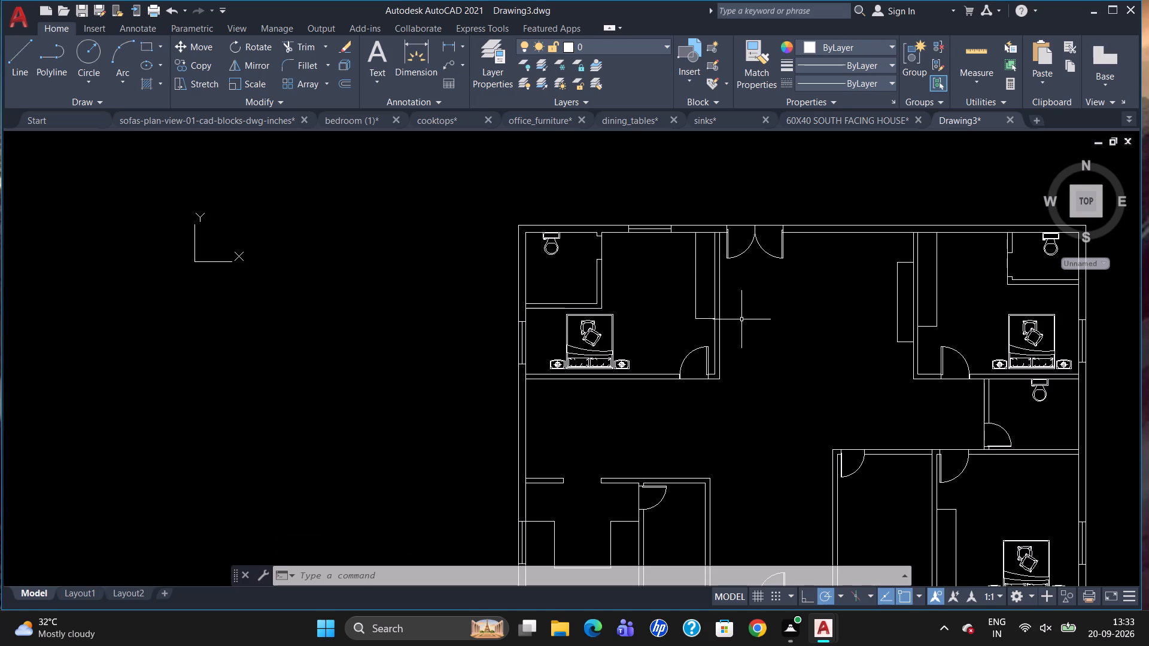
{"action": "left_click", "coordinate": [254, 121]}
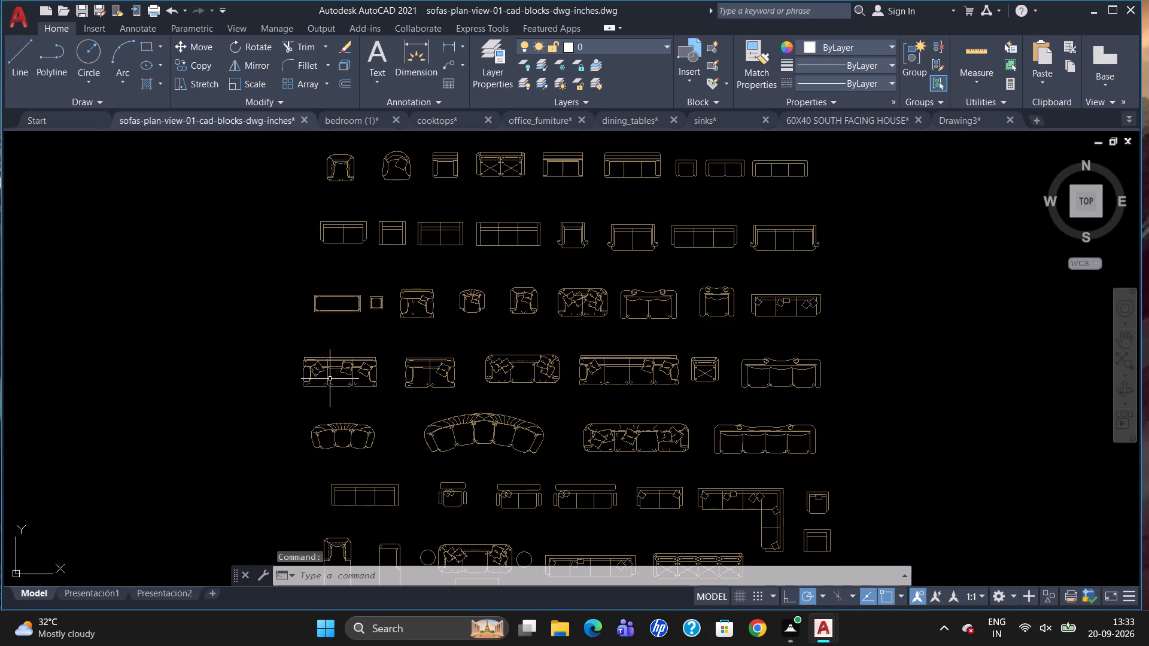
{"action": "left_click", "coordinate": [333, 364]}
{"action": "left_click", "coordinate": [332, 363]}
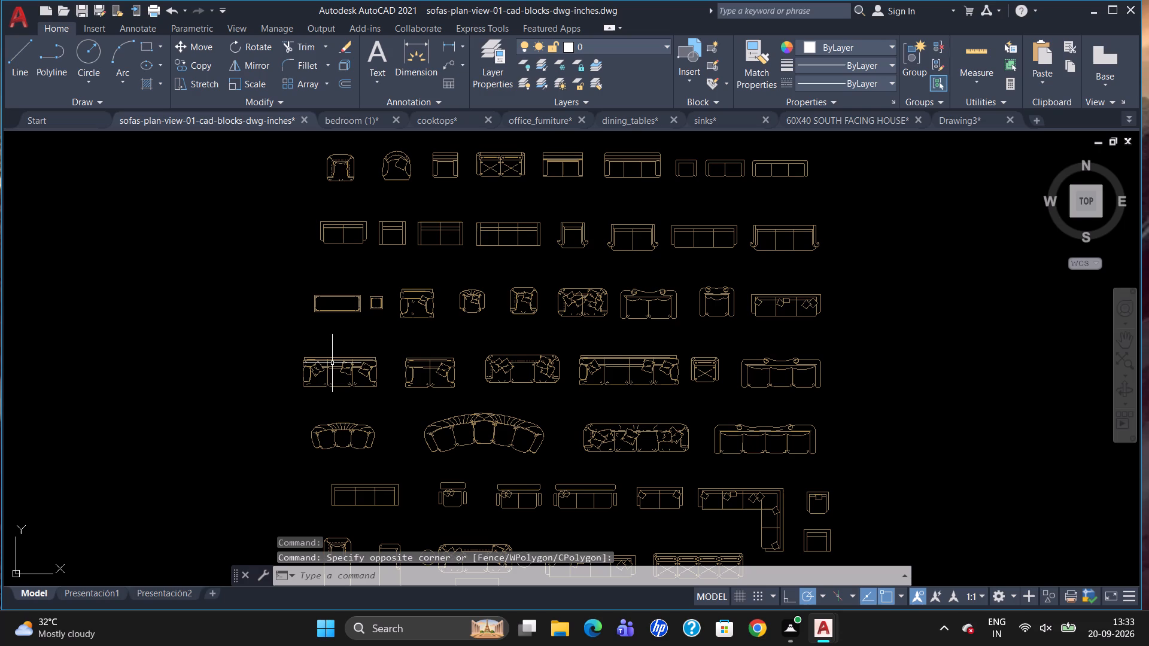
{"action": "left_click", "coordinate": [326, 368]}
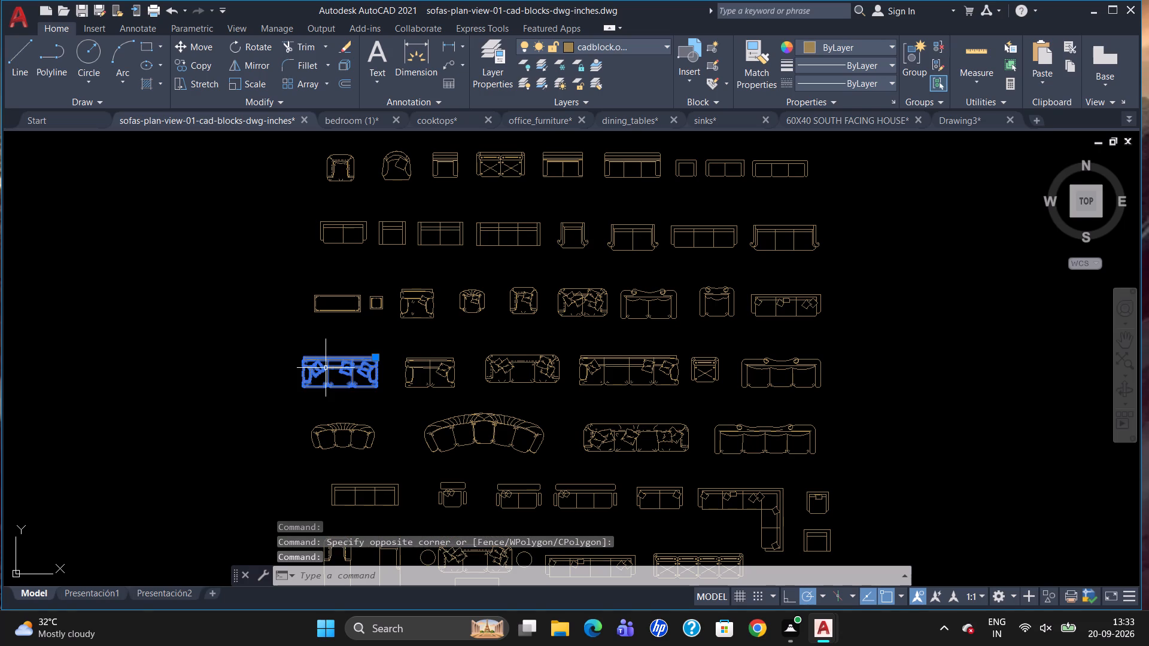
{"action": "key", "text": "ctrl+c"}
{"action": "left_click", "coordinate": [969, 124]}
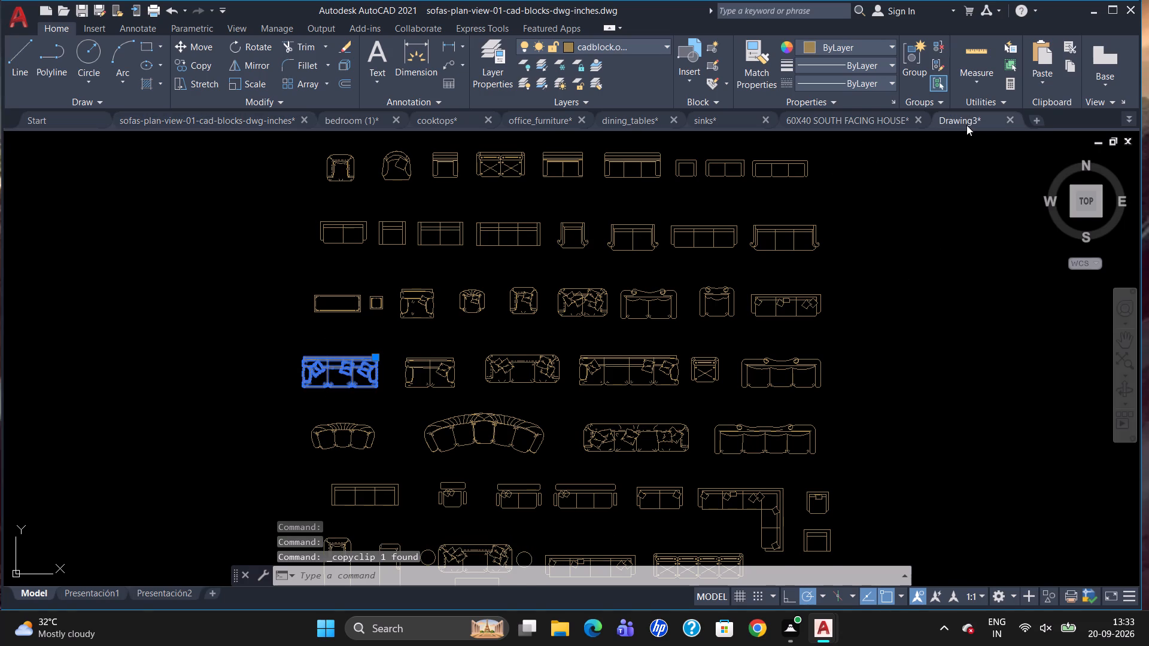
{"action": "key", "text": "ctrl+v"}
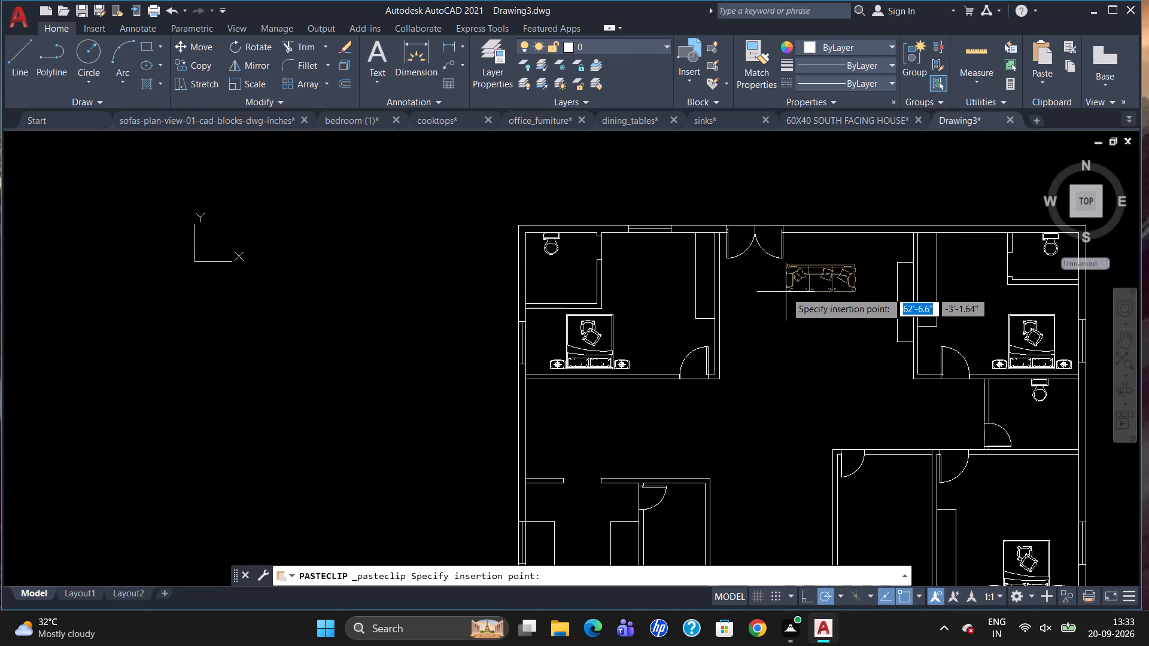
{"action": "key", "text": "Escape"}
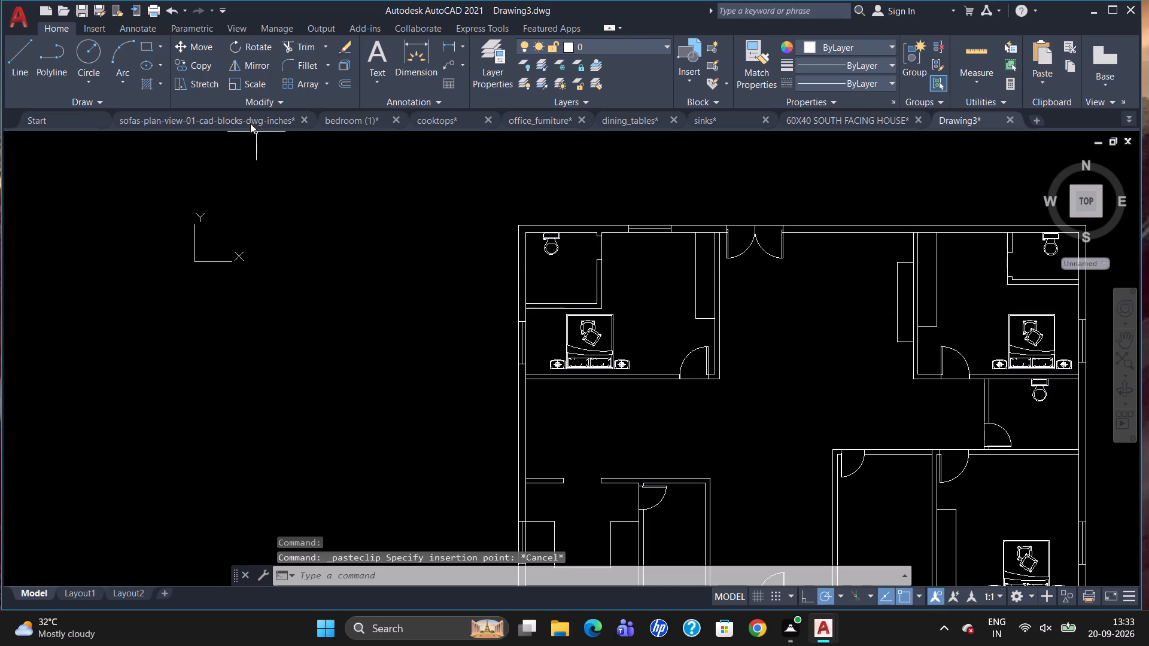
Copy the rounded-corner sofa with cushions at both ends from the sofa blocks drawing into Drawing3's central hall, beside the double-door entrance.
{"action": "left_click", "coordinate": [250, 120]}
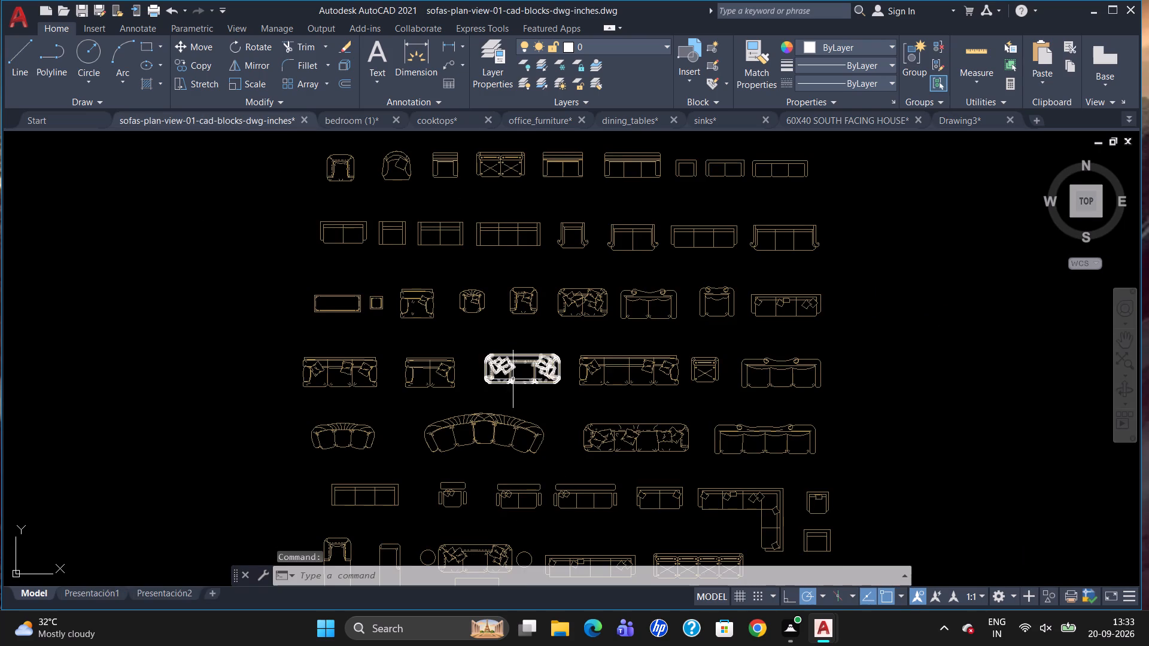
{"action": "left_click", "coordinate": [504, 365]}
{"action": "key", "text": "ctrl+c"}
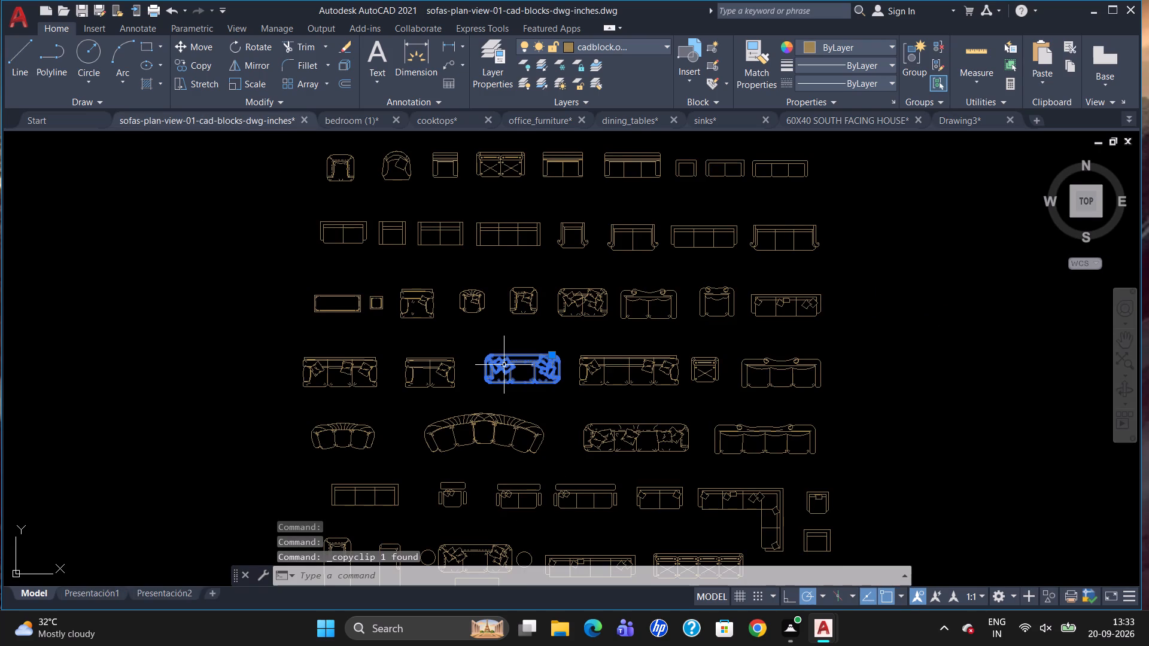
{"action": "left_click", "coordinate": [949, 123]}
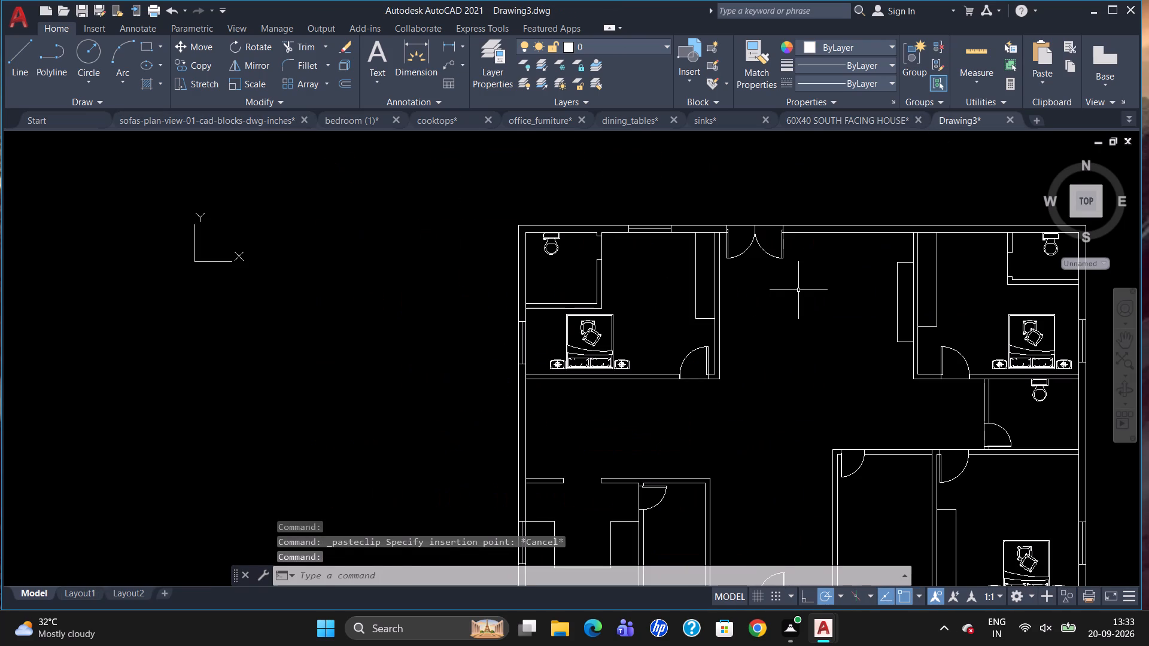
{"action": "key", "text": "ctrl+v"}
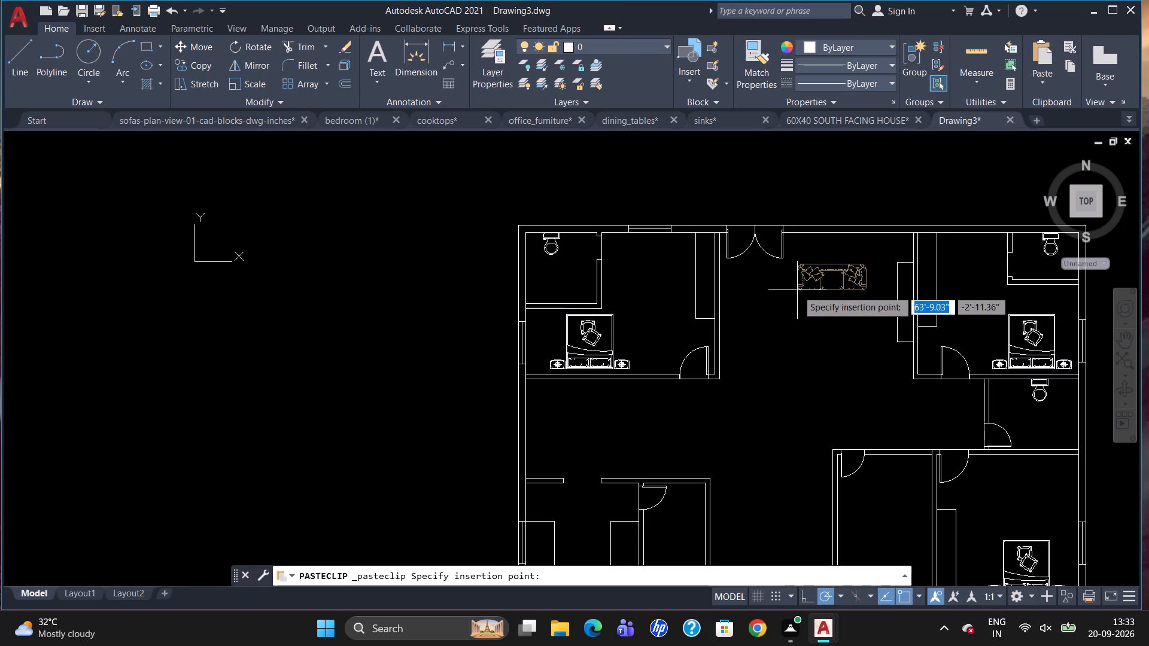
{"action": "scroll", "coordinate": [789, 291], "scroll_direction": "up", "scroll_amount": 1}
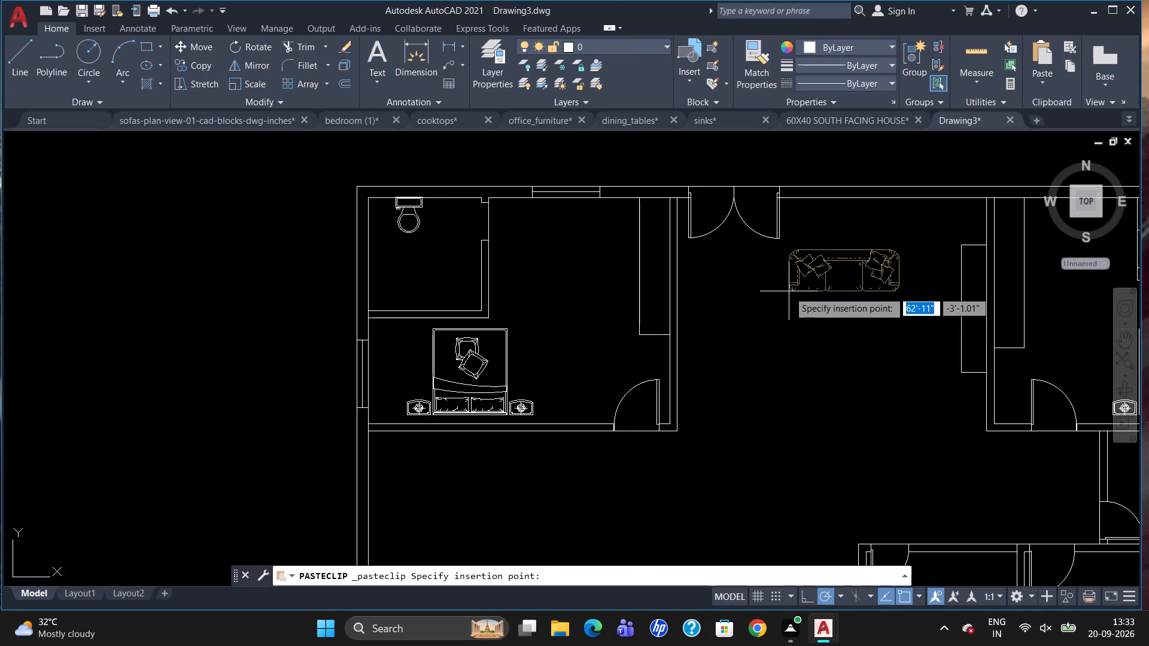
{"action": "left_click", "coordinate": [788, 291]}
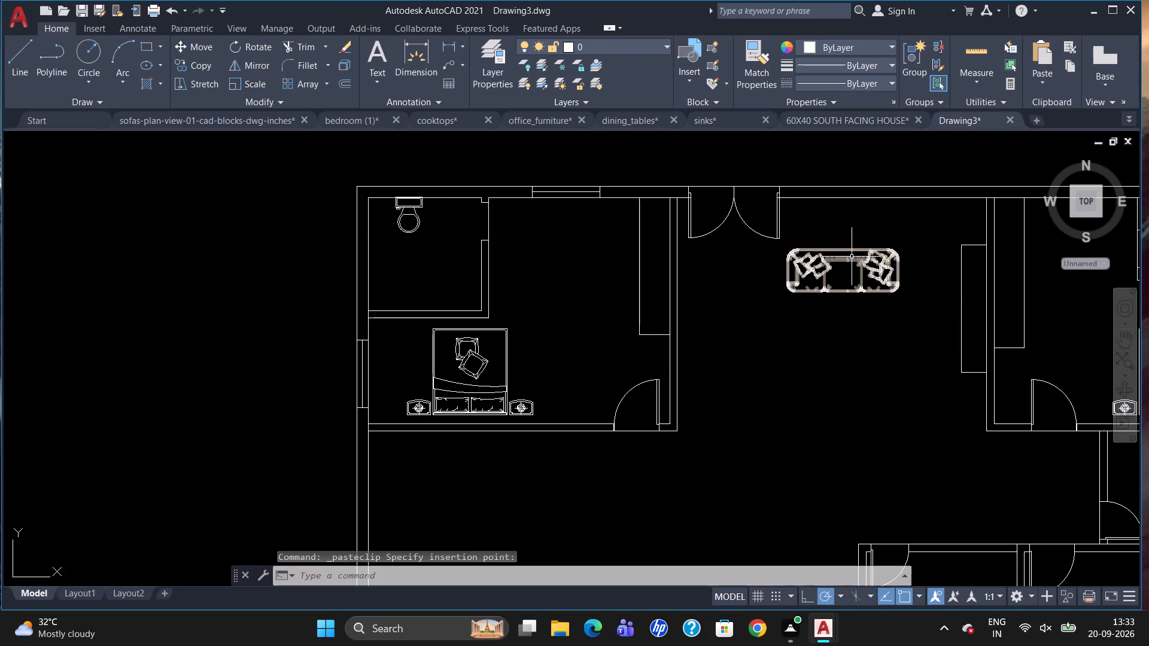
Move the sofa closer to the top wall of the central hall, between the double door and the wall-side closet.
{"action": "left_click", "coordinate": [838, 258]}
{"action": "left_click", "coordinate": [890, 251]}
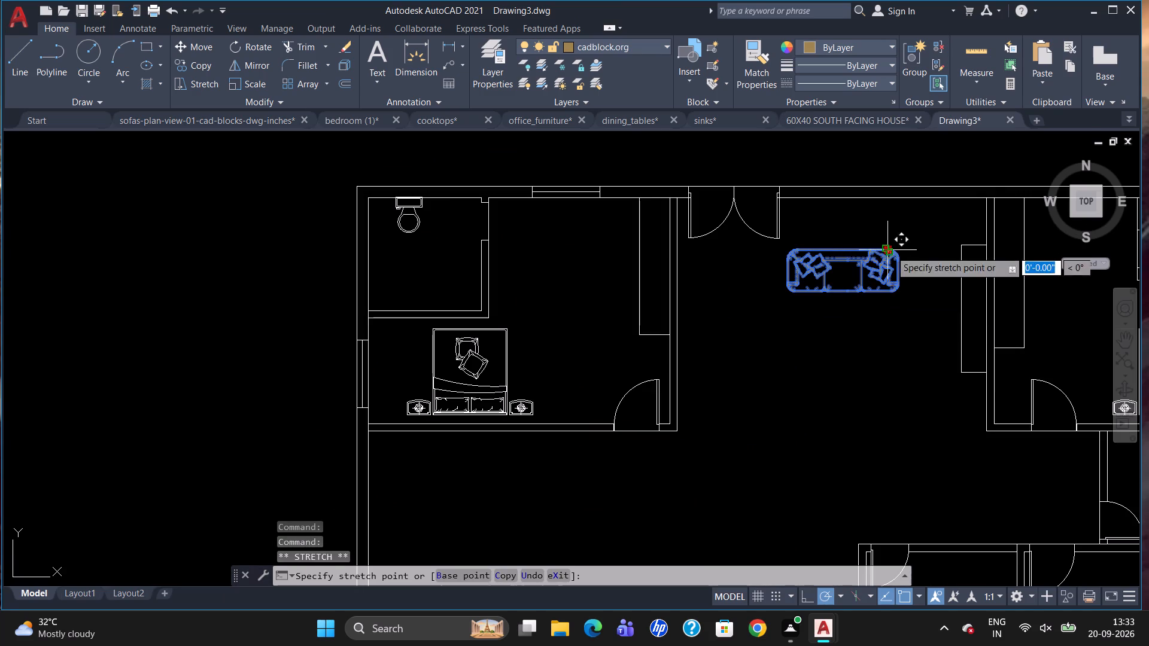
{"action": "left_click", "coordinate": [898, 221]}
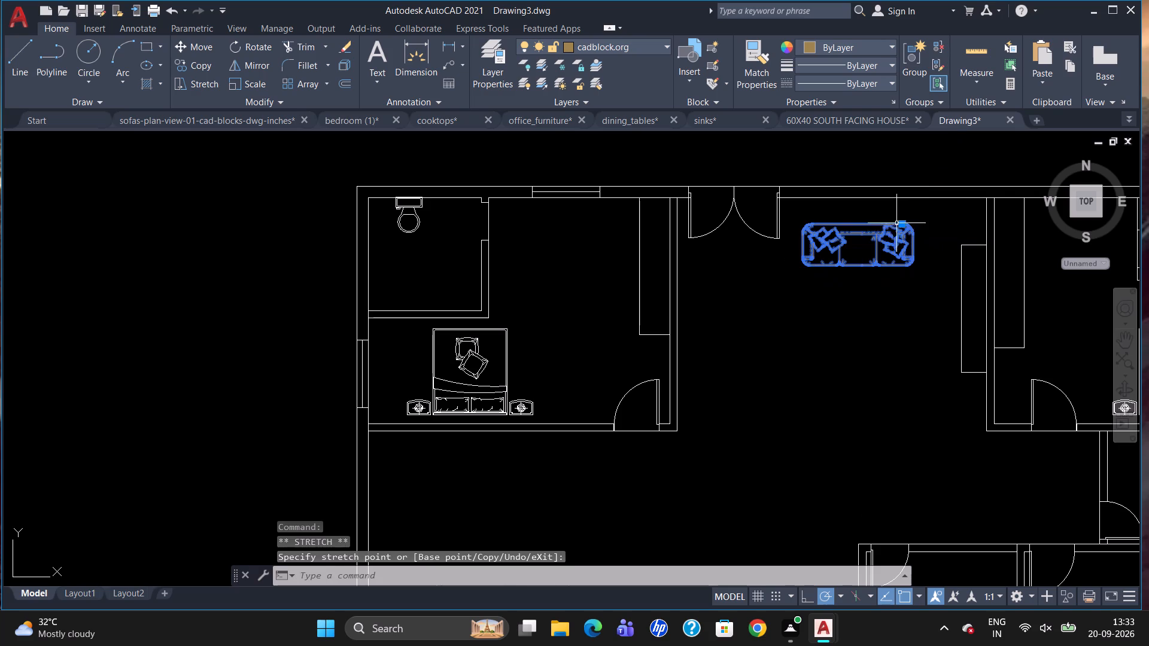
{"action": "key", "text": "Escape"}
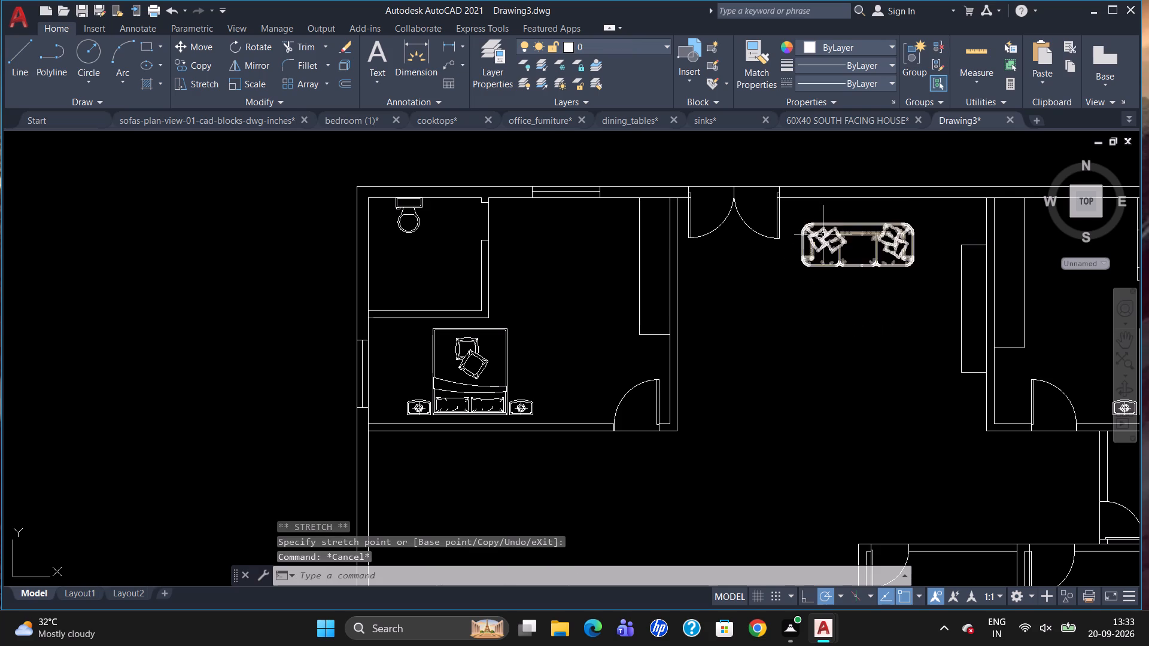
Copy the cushioned sofa twice within the central hall, one copy below the double door and another further down beside the wall-side closet.
{"action": "left_click", "coordinate": [822, 234]}
{"action": "left_click", "coordinate": [819, 242]}
{"action": "type", "text": "CO'"}
{"action": "left_click_drag", "start_coordinate": [819, 242], "coordinate": [816, 267]}
{"action": "left_click", "coordinate": [811, 231]}
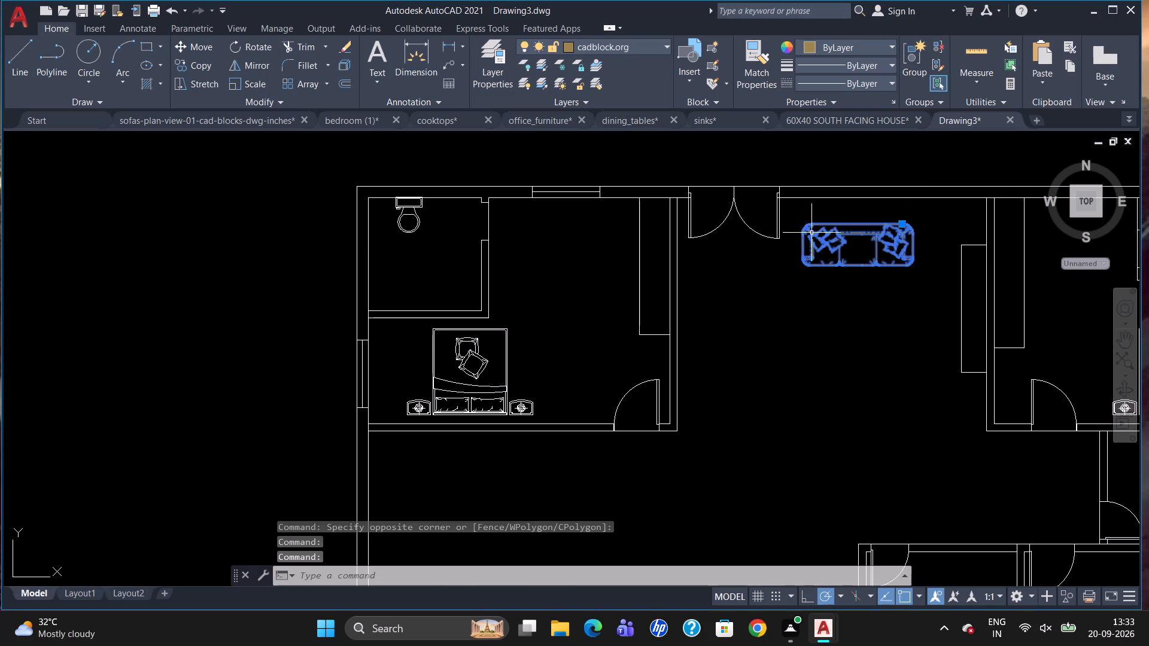
{"action": "left_click_drag", "start_coordinate": [811, 249], "coordinate": [813, 254]}
{"action": "type", "text": "CO"}
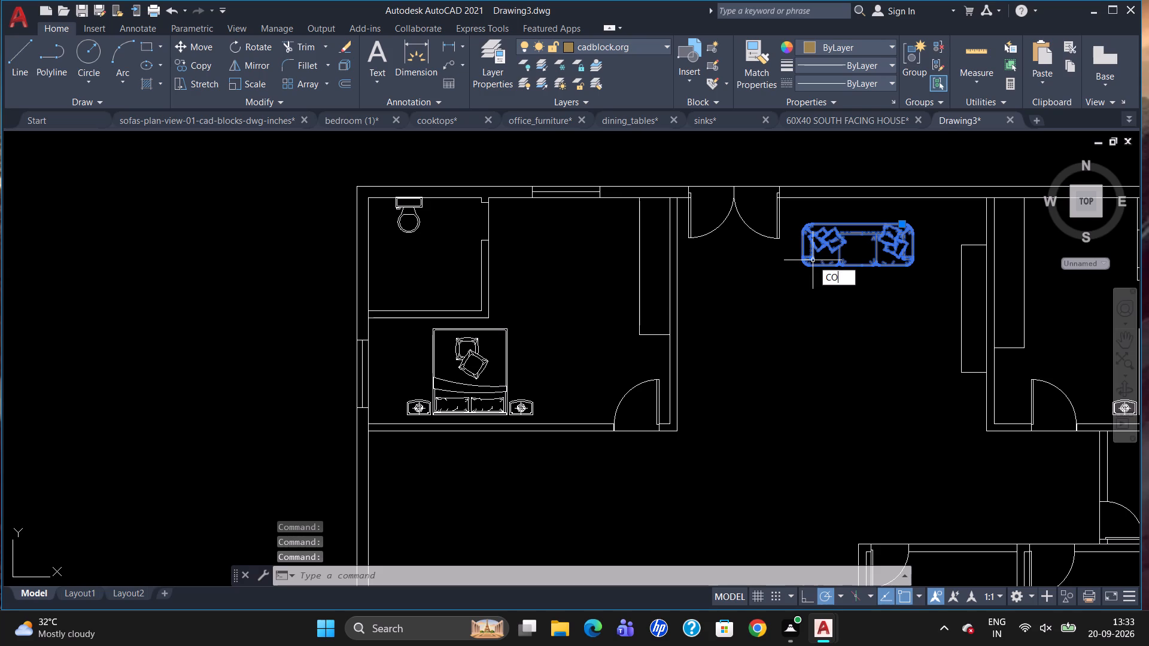
{"action": "key", "text": "Return"}
{"action": "left_click_drag", "start_coordinate": [813, 260], "coordinate": [813, 266]}
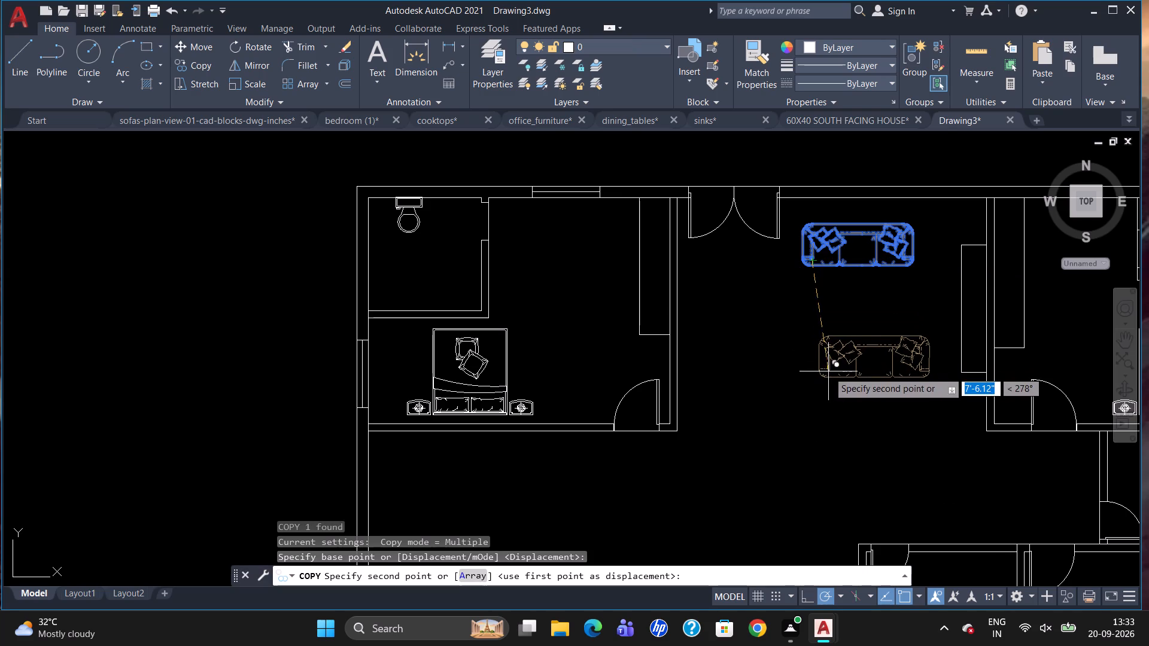
{"action": "left_click_drag", "start_coordinate": [718, 313], "coordinate": [720, 336]}
{"action": "left_click", "coordinate": [852, 416]}
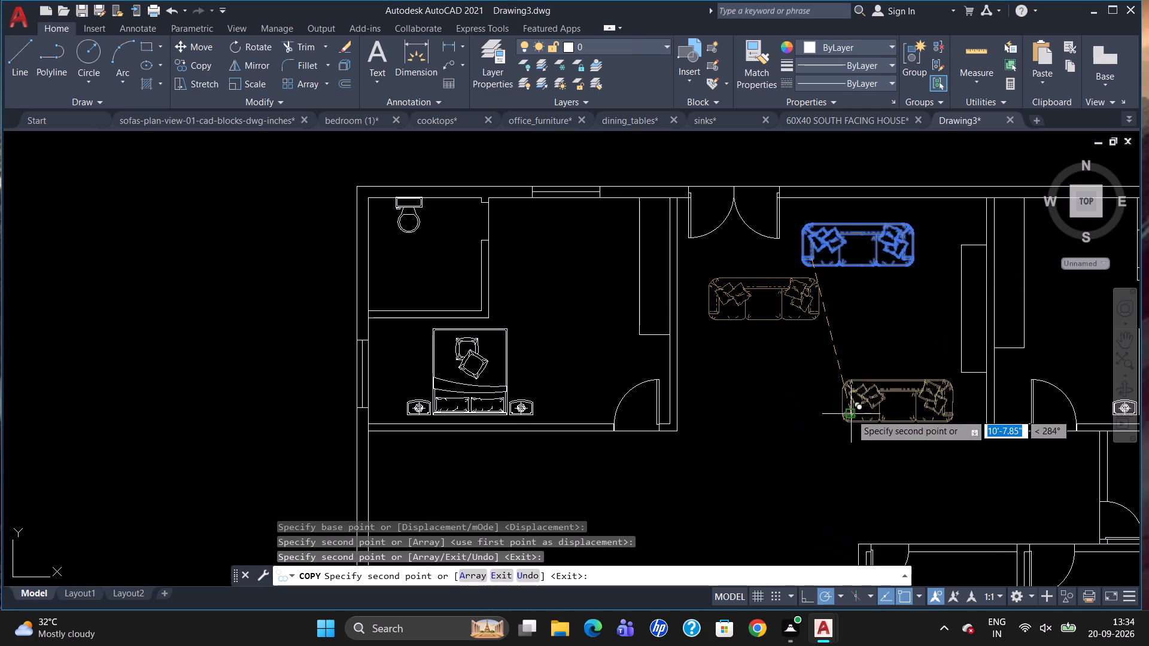
{"action": "key", "text": "Escape"}
Rotate the sofa copy below the double door 90 degrees and move it up to stand upright between the other two sofas.
{"action": "left_click", "coordinate": [811, 313]}
{"action": "key", "text": "r"}
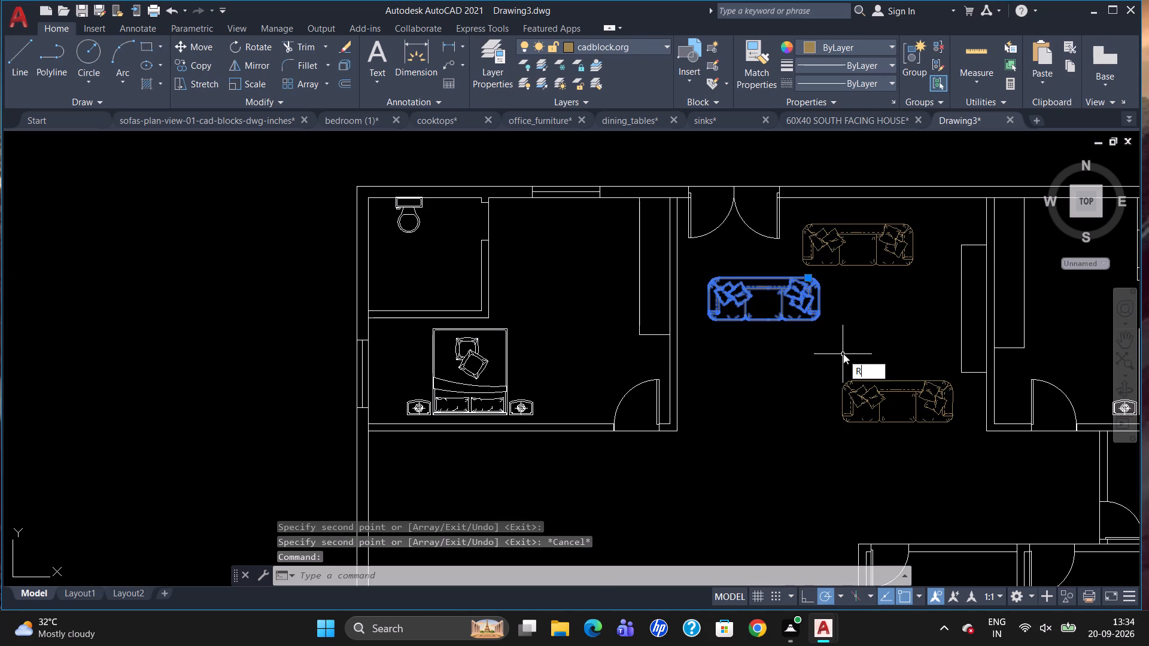
{"action": "key", "text": "o"}
{"action": "key", "text": "Return"}
{"action": "left_click", "coordinate": [821, 316]}
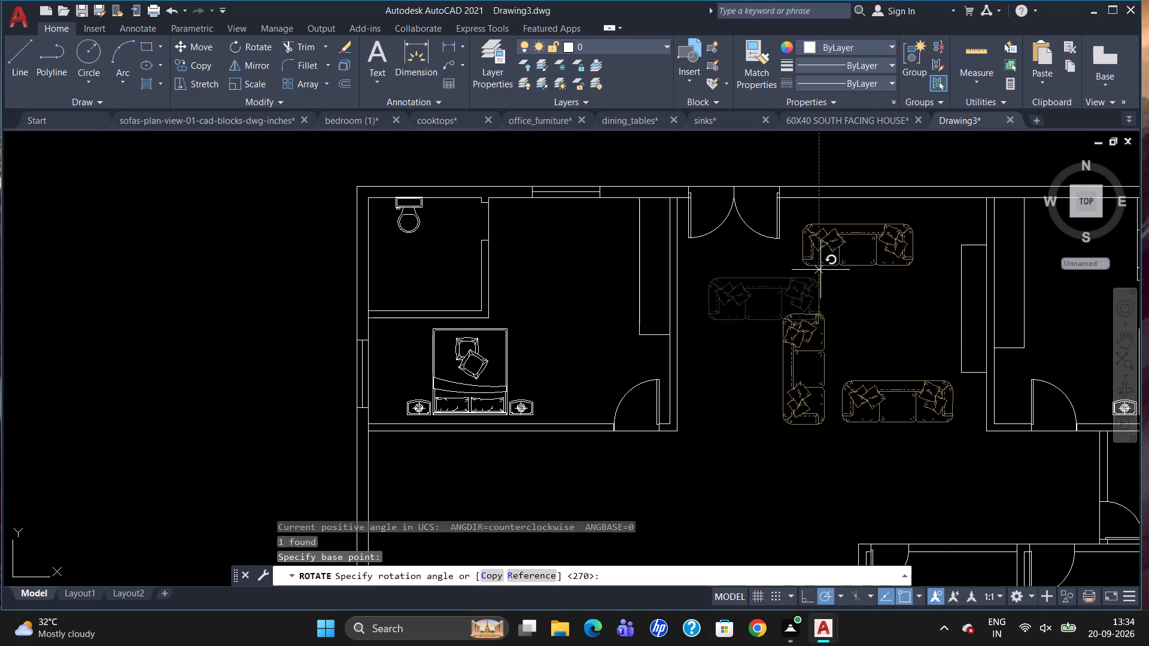
{"action": "left_click", "coordinate": [817, 200]}
{"action": "left_click", "coordinate": [814, 323]}
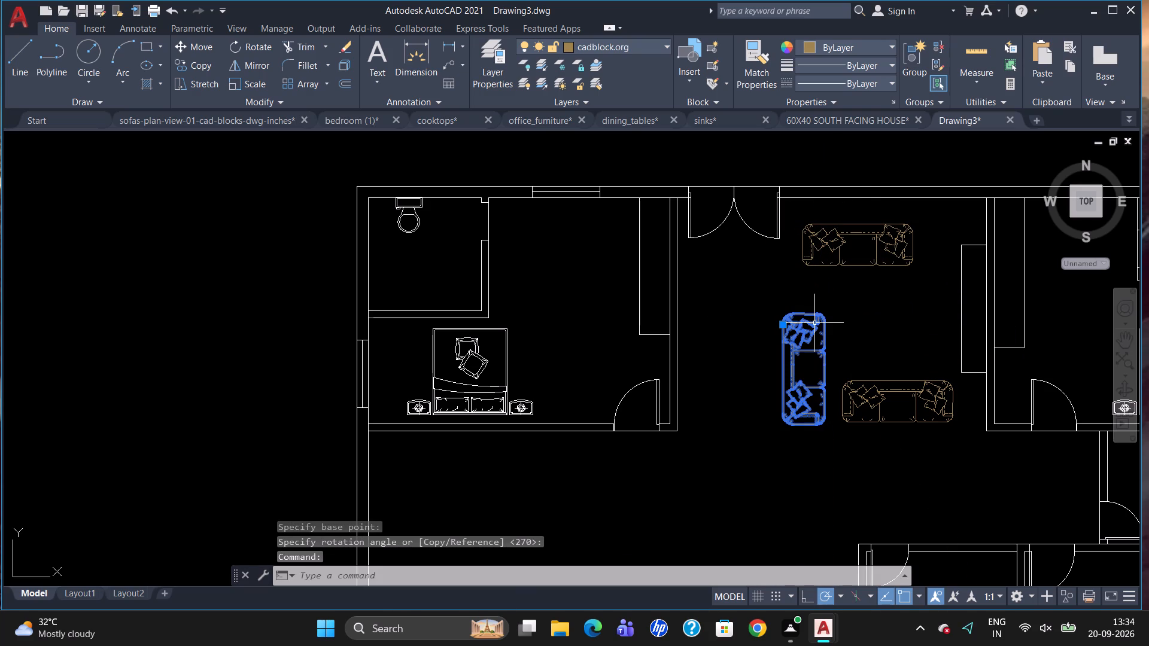
{"action": "left_click", "coordinate": [782, 323]}
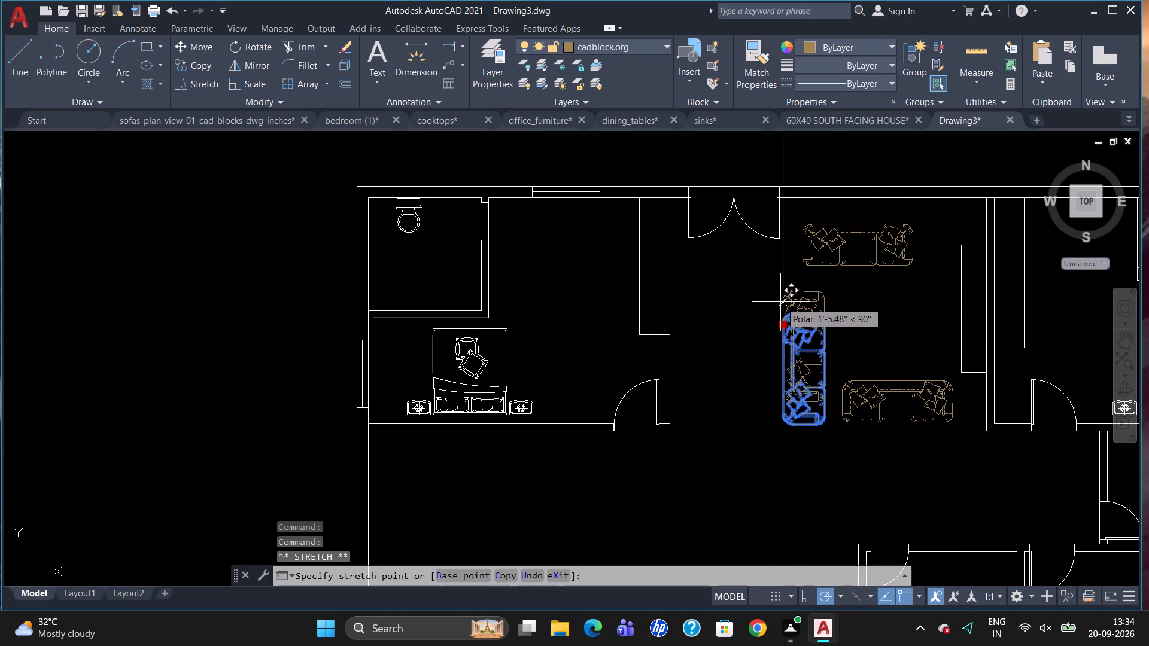
{"action": "left_click", "coordinate": [777, 291]}
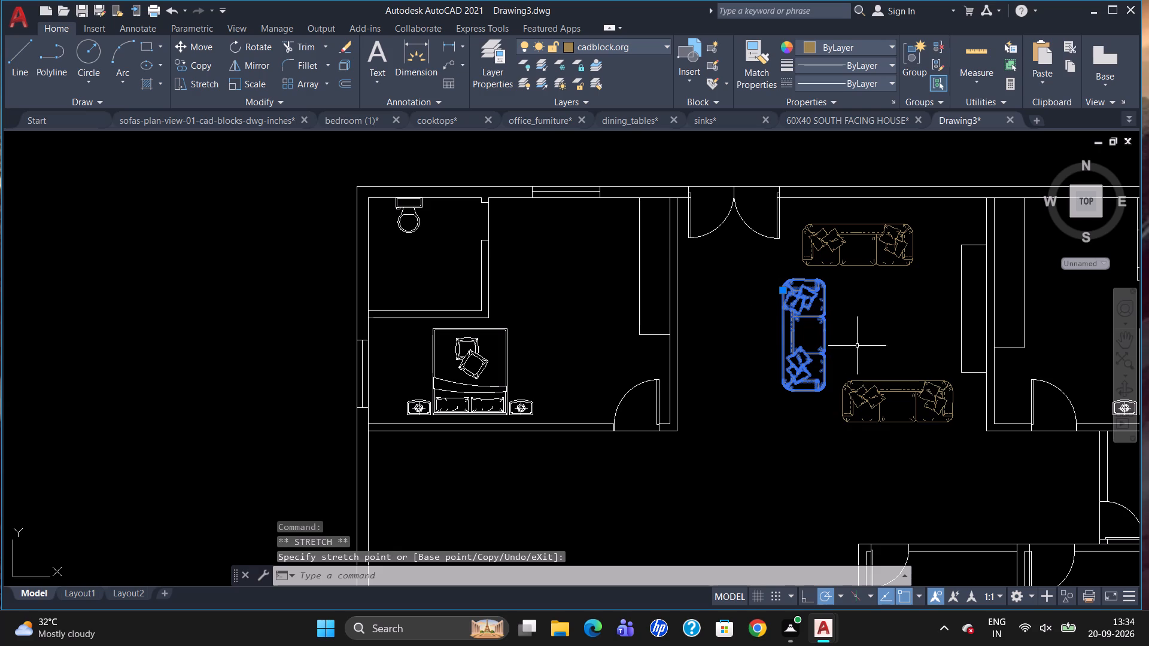
{"action": "key", "text": "Escape"}
Rotate the lowest sofa copy 180 degrees to face the upper sofa, and move it slightly down, clear of the upright sofa.
{"action": "left_click", "coordinate": [891, 391]}
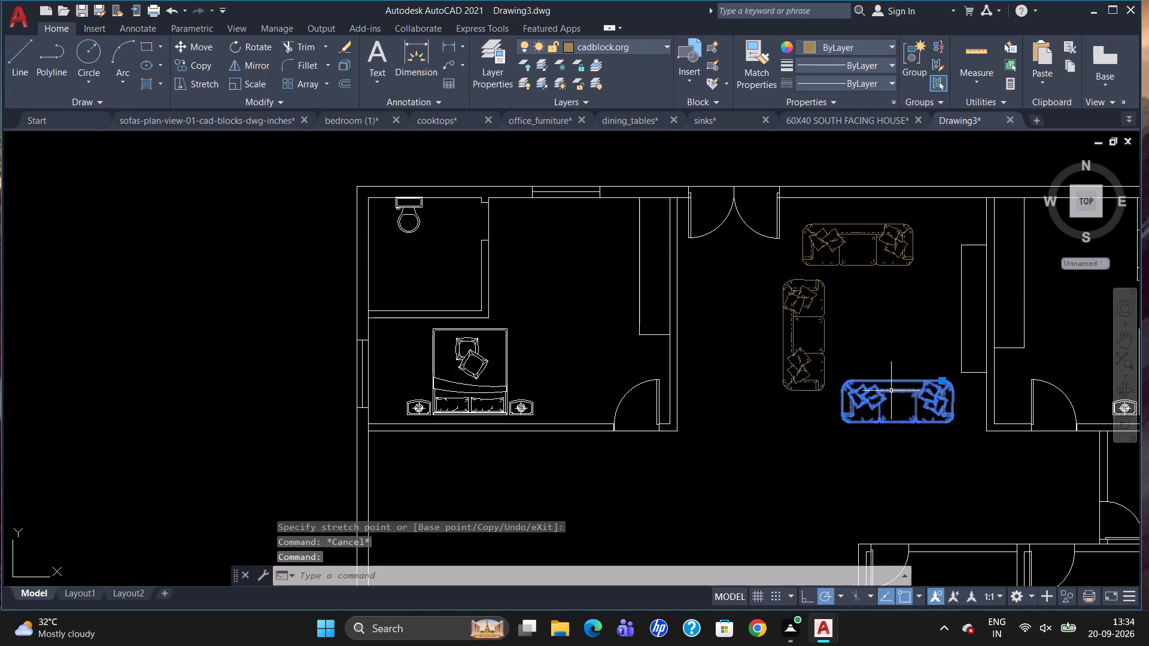
{"action": "type", "text": "RO"}
{"action": "key", "text": "Return"}
{"action": "left_click_drag", "start_coordinate": [891, 390], "coordinate": [894, 401]}
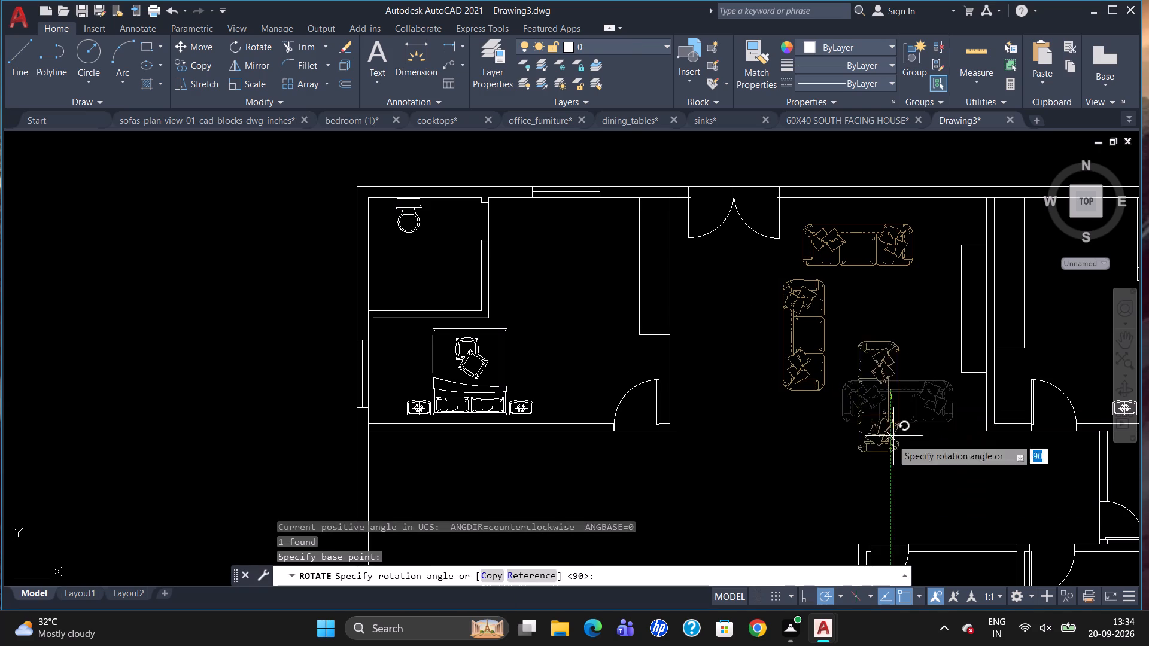
{"action": "left_click", "coordinate": [826, 388]}
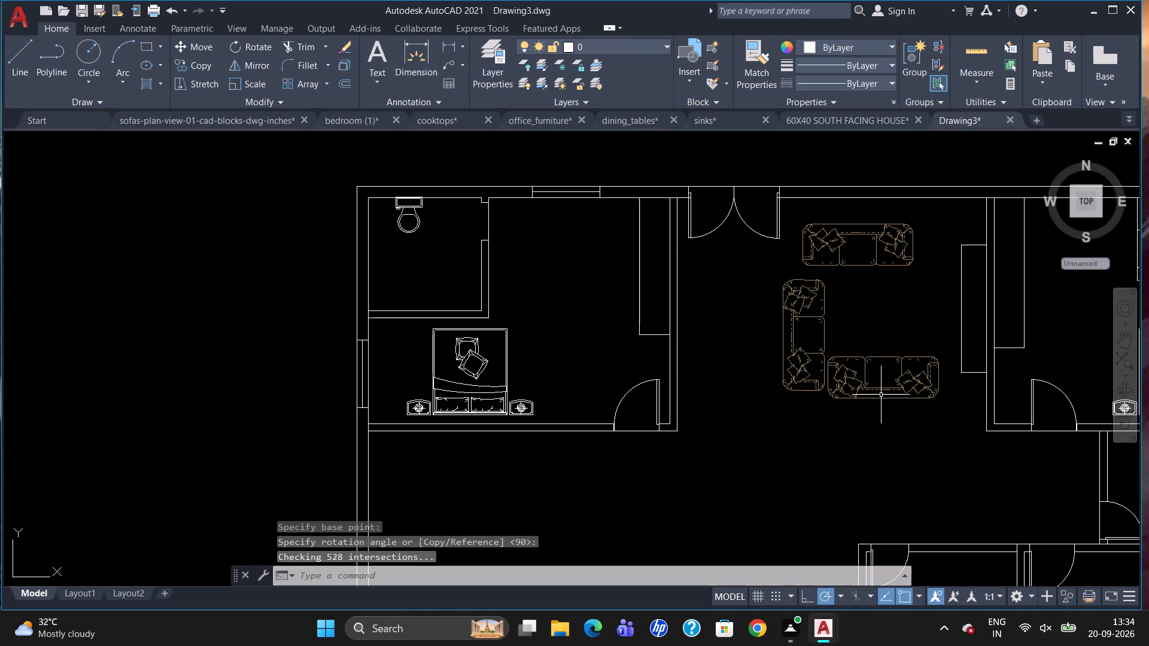
{"action": "left_click", "coordinate": [881, 394]}
{"action": "left_click", "coordinate": [877, 392]}
{"action": "left_click", "coordinate": [862, 385]}
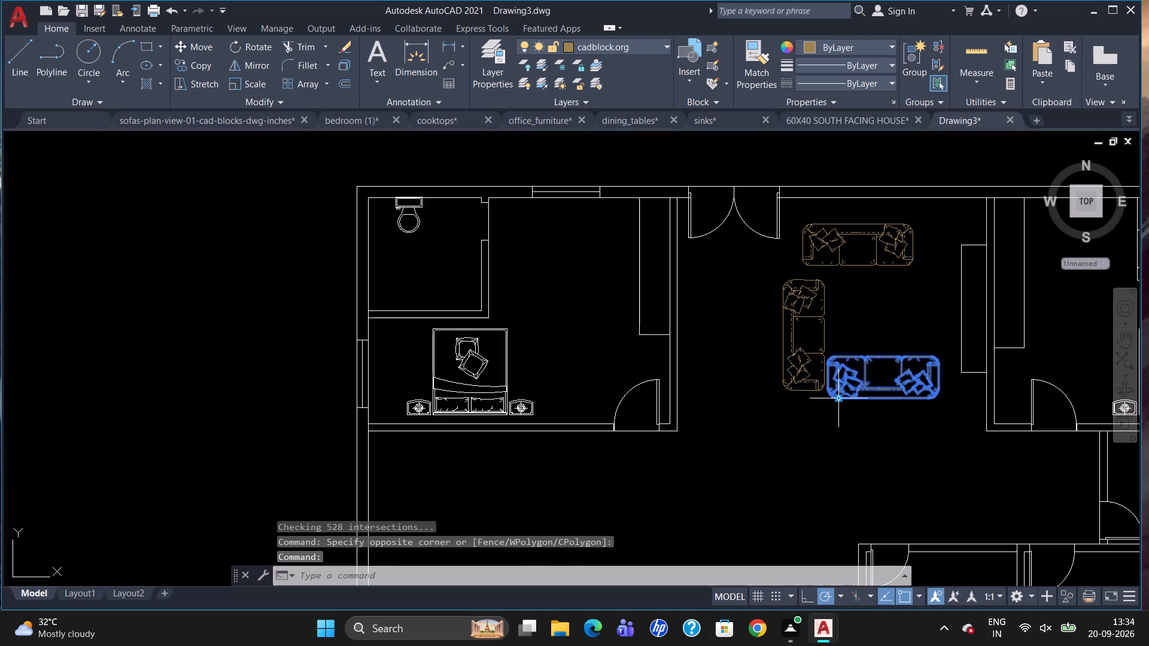
{"action": "left_click", "coordinate": [838, 398]}
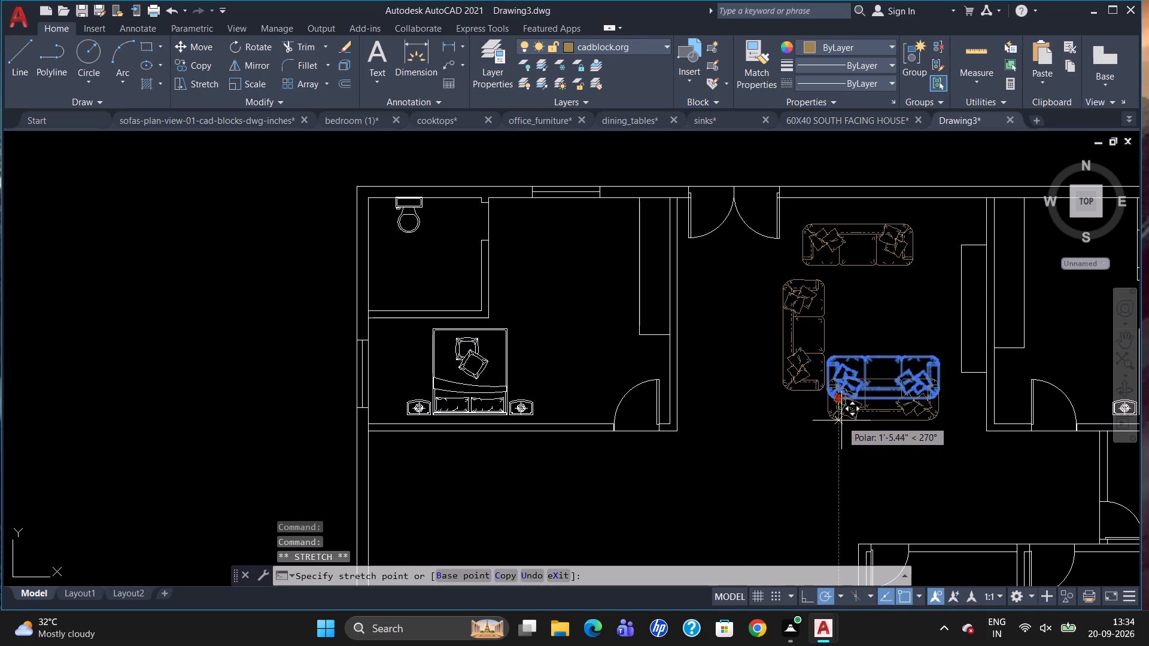
{"action": "left_click", "coordinate": [841, 424]}
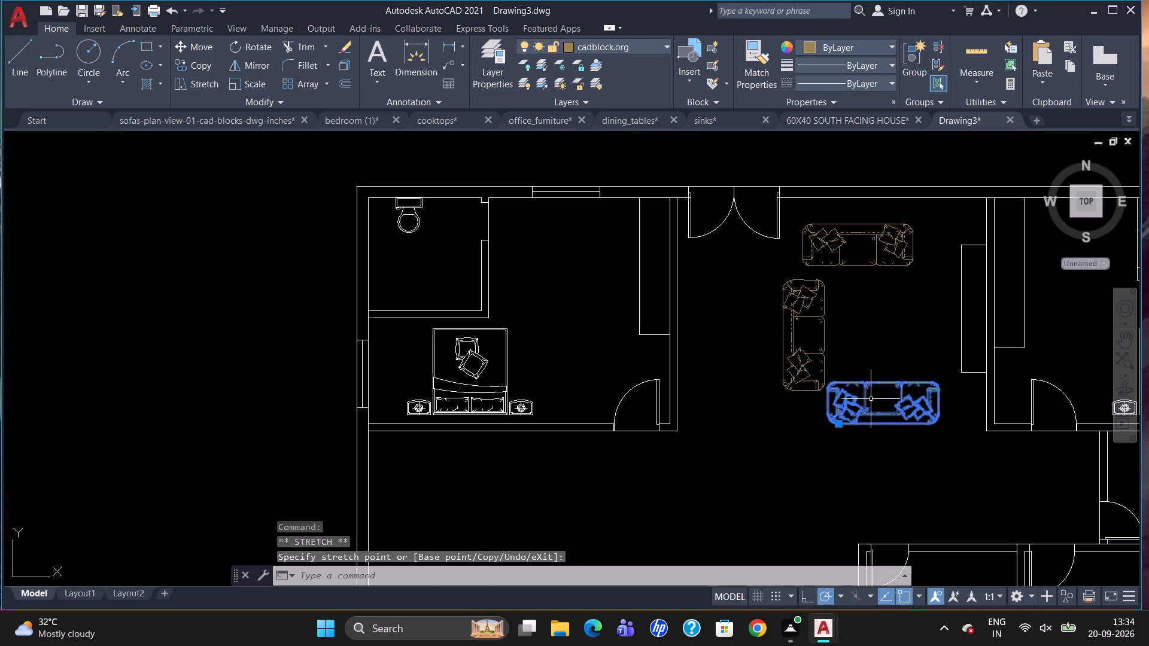
{"action": "key", "text": "Escape"}
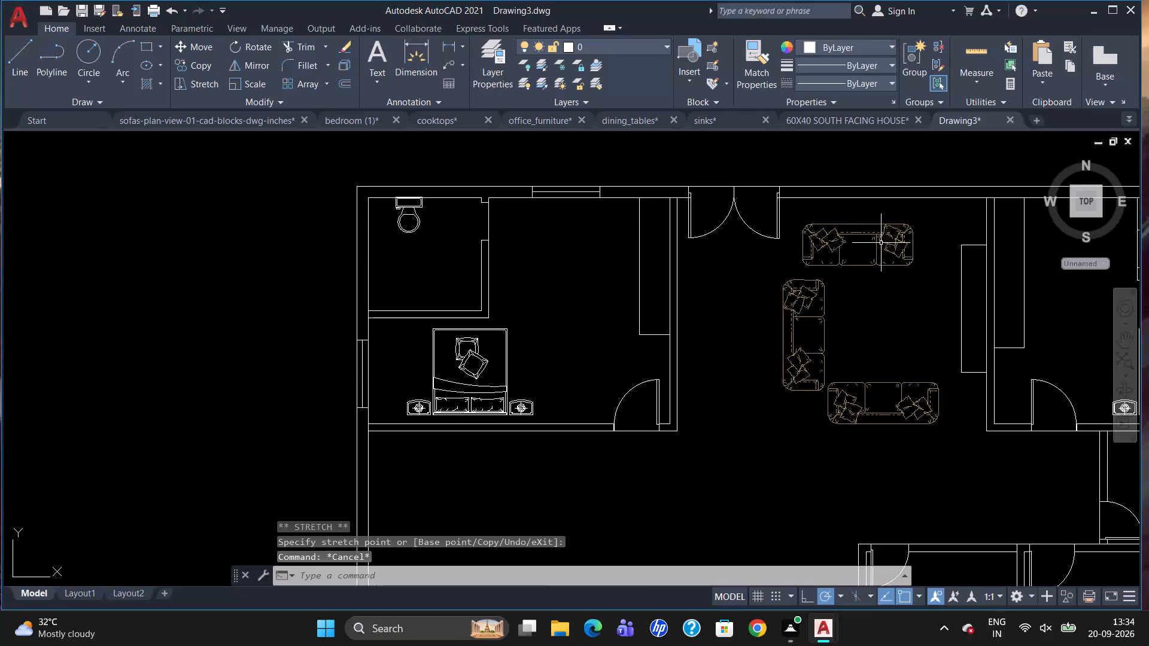
Move the upper sofa so that it lines up directly above the lower sofa, completing the U-shaped arrangement.
{"action": "left_click", "coordinate": [881, 242]}
{"action": "key", "text": "m"}
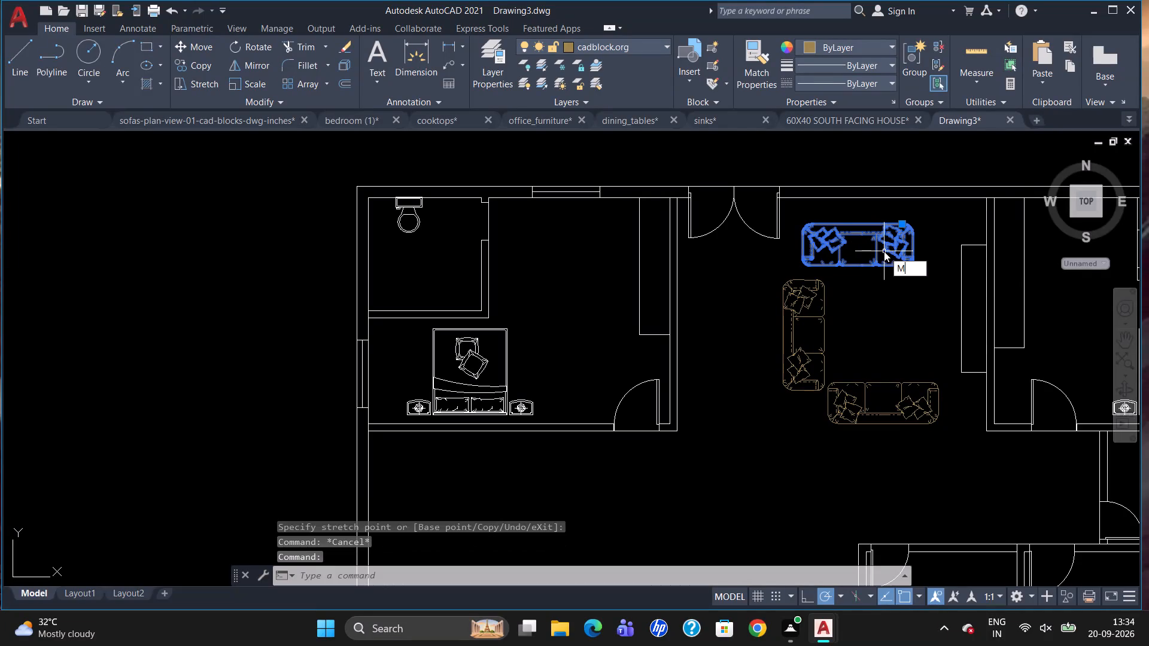
{"action": "key", "text": "Return"}
{"action": "left_click_drag", "start_coordinate": [809, 260], "coordinate": [815, 261]}
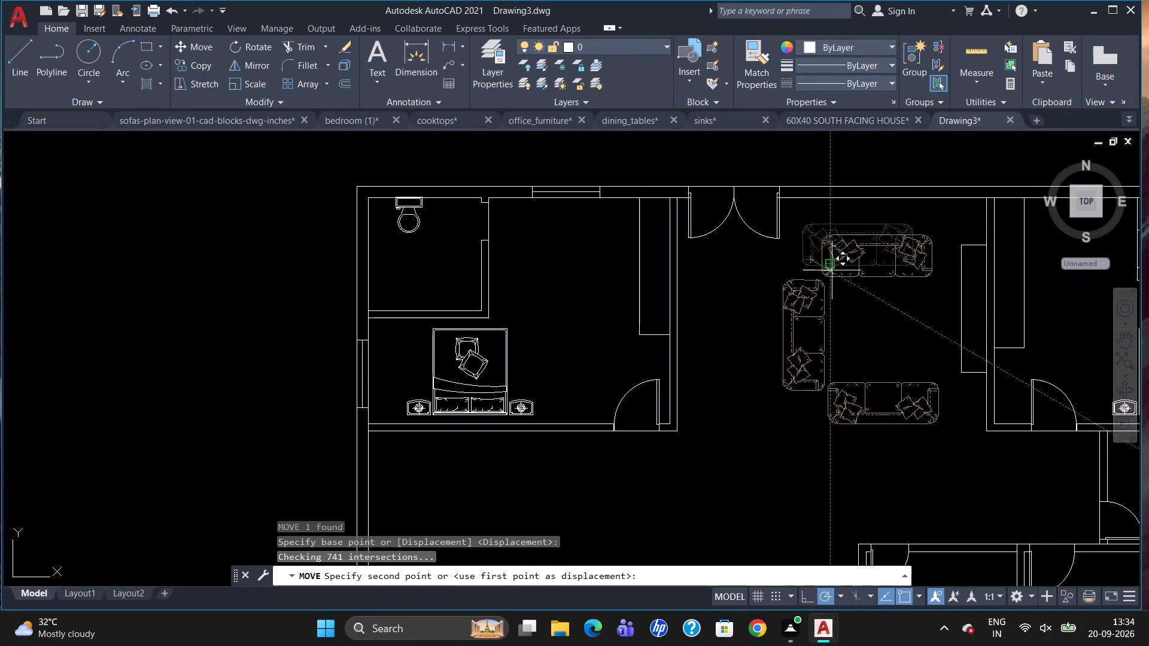
{"action": "left_click", "coordinate": [832, 272]}
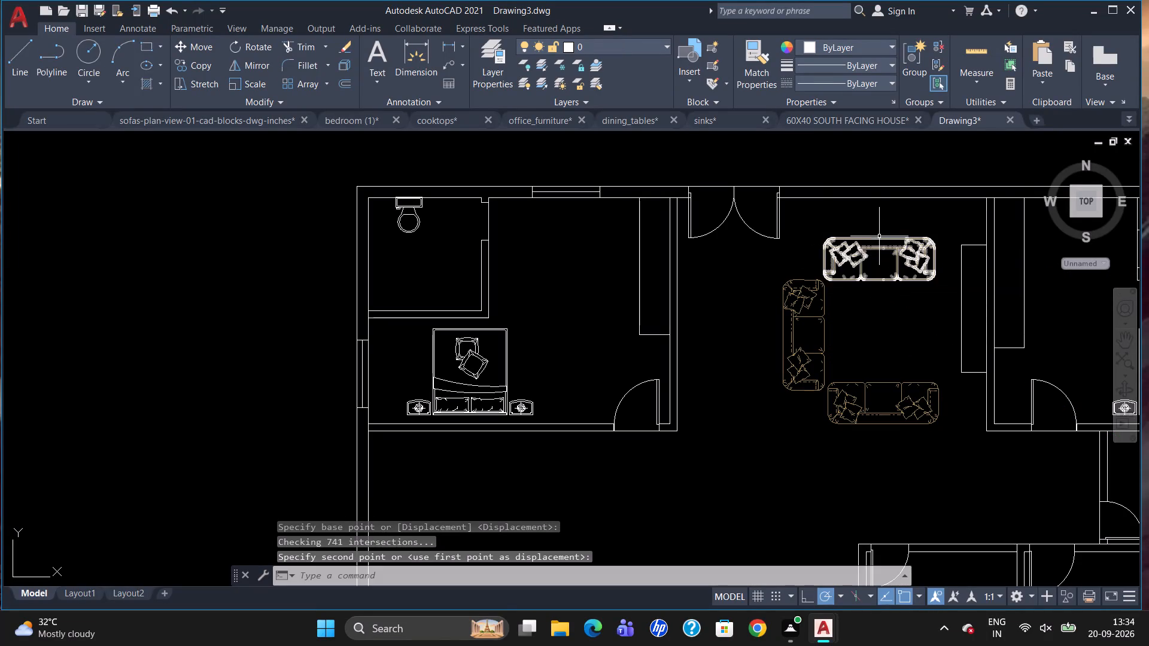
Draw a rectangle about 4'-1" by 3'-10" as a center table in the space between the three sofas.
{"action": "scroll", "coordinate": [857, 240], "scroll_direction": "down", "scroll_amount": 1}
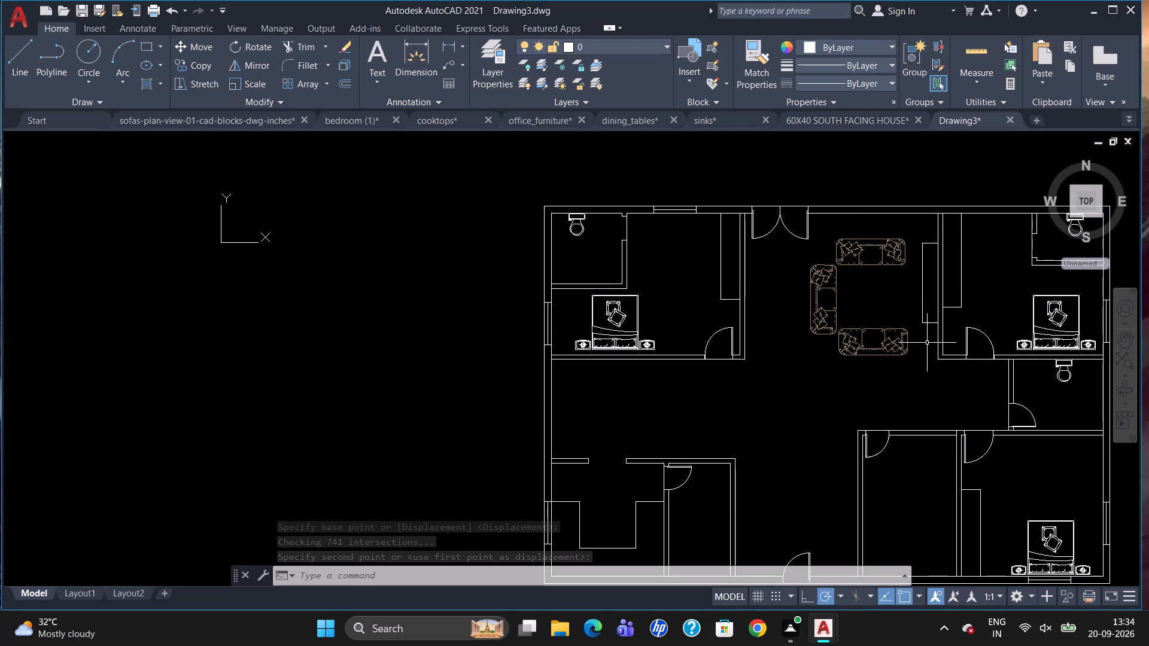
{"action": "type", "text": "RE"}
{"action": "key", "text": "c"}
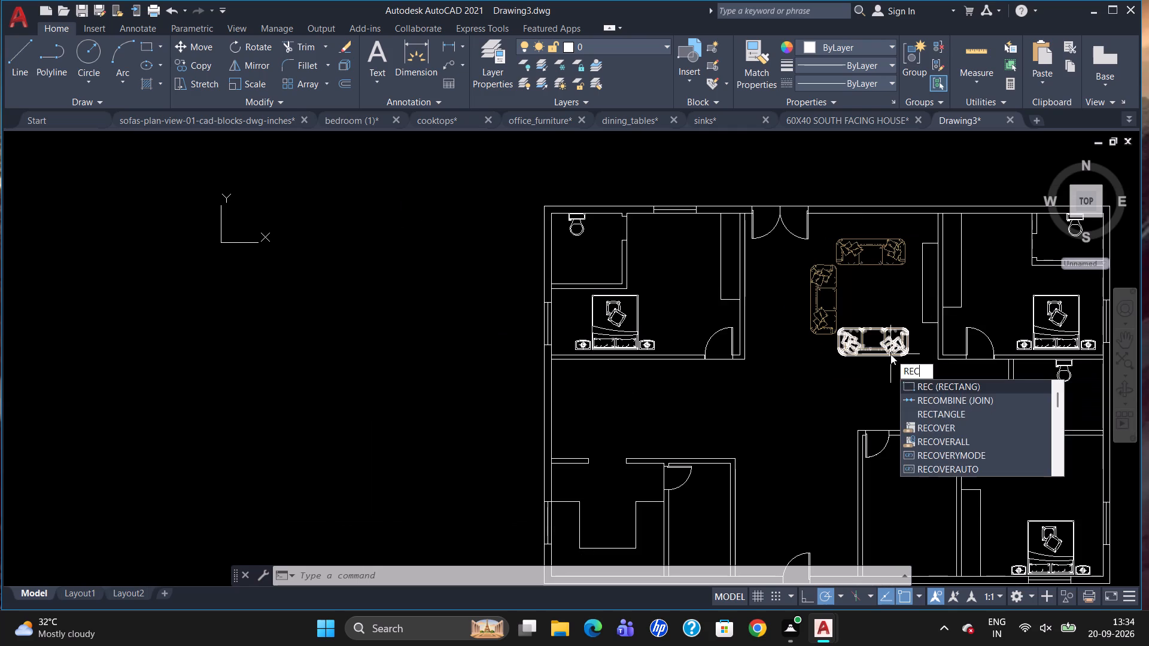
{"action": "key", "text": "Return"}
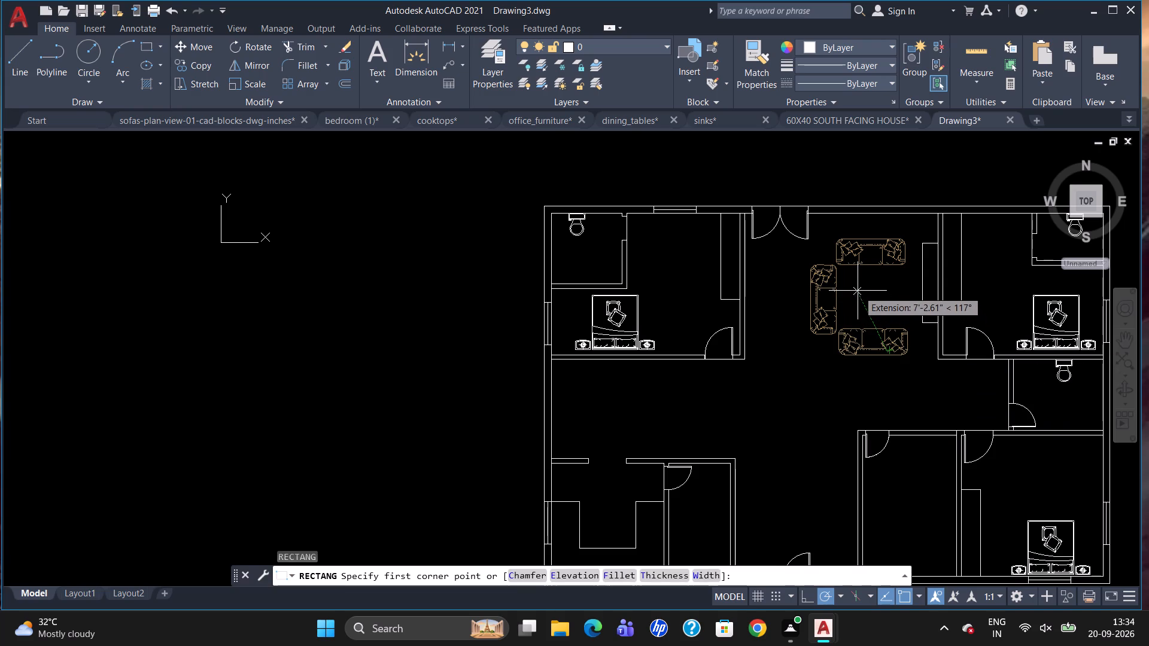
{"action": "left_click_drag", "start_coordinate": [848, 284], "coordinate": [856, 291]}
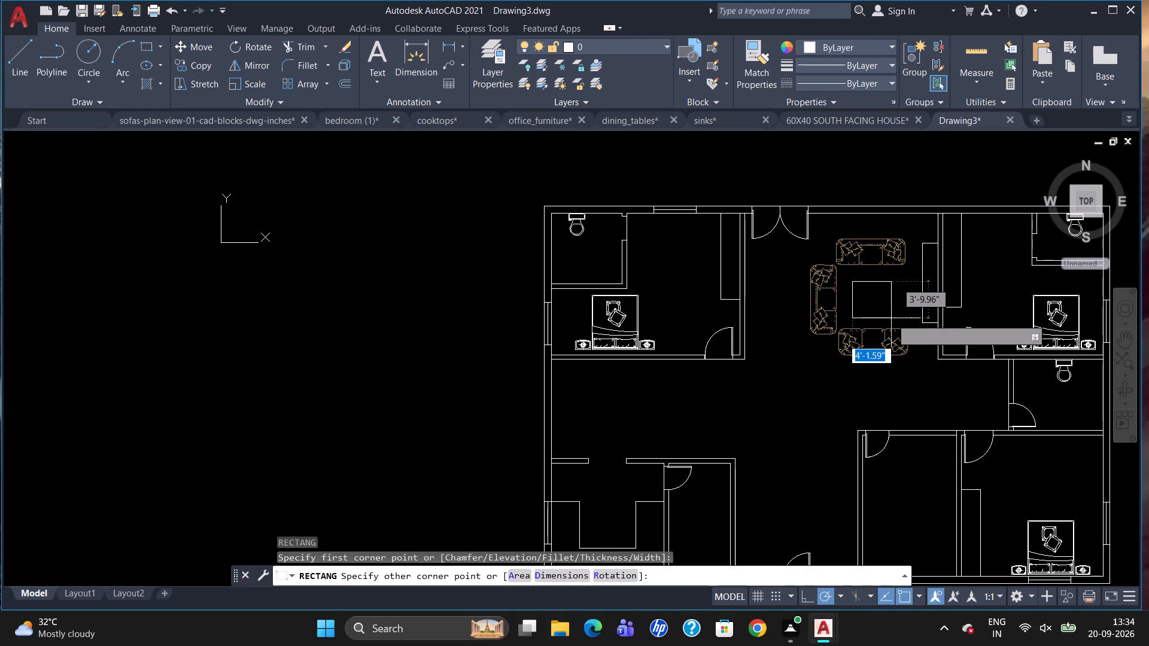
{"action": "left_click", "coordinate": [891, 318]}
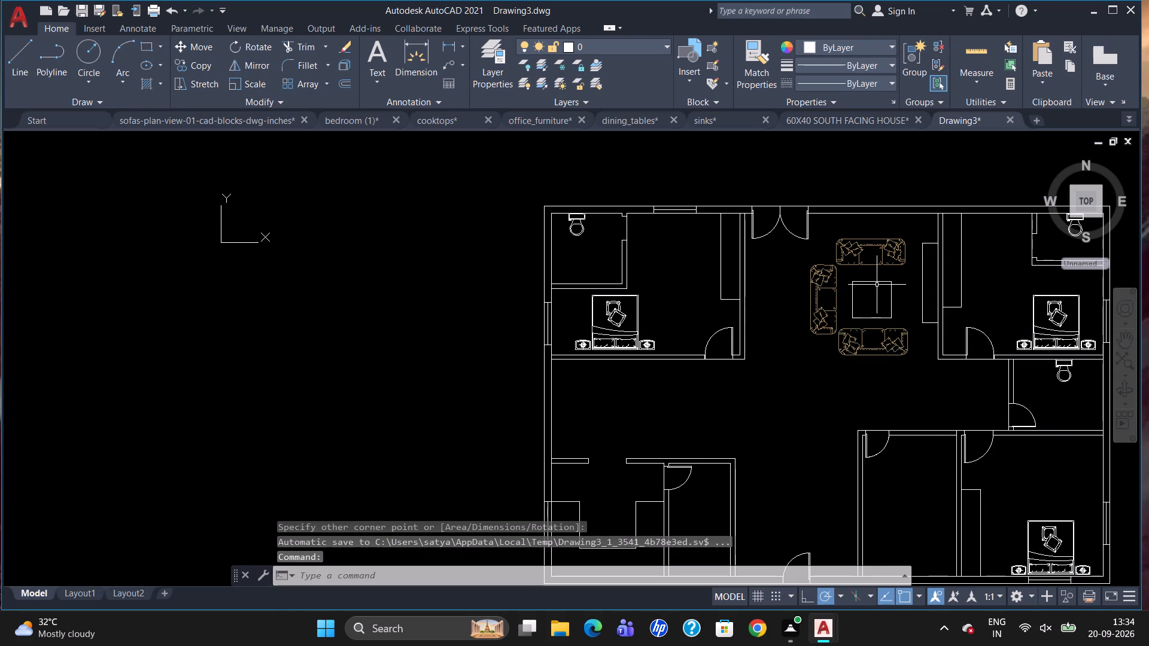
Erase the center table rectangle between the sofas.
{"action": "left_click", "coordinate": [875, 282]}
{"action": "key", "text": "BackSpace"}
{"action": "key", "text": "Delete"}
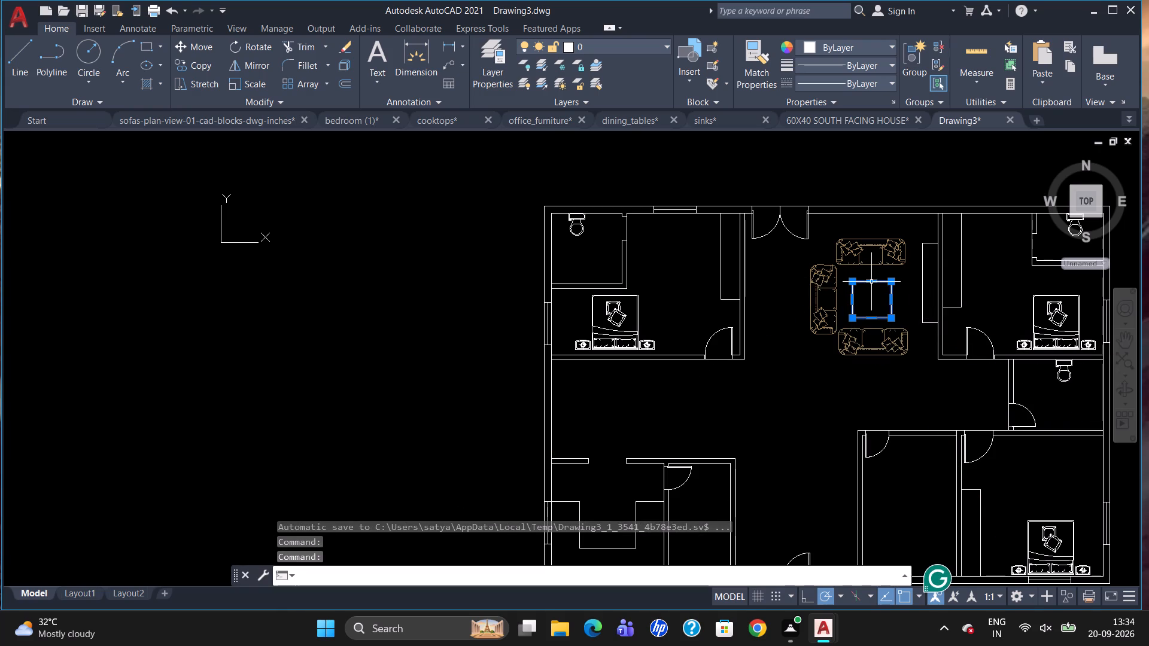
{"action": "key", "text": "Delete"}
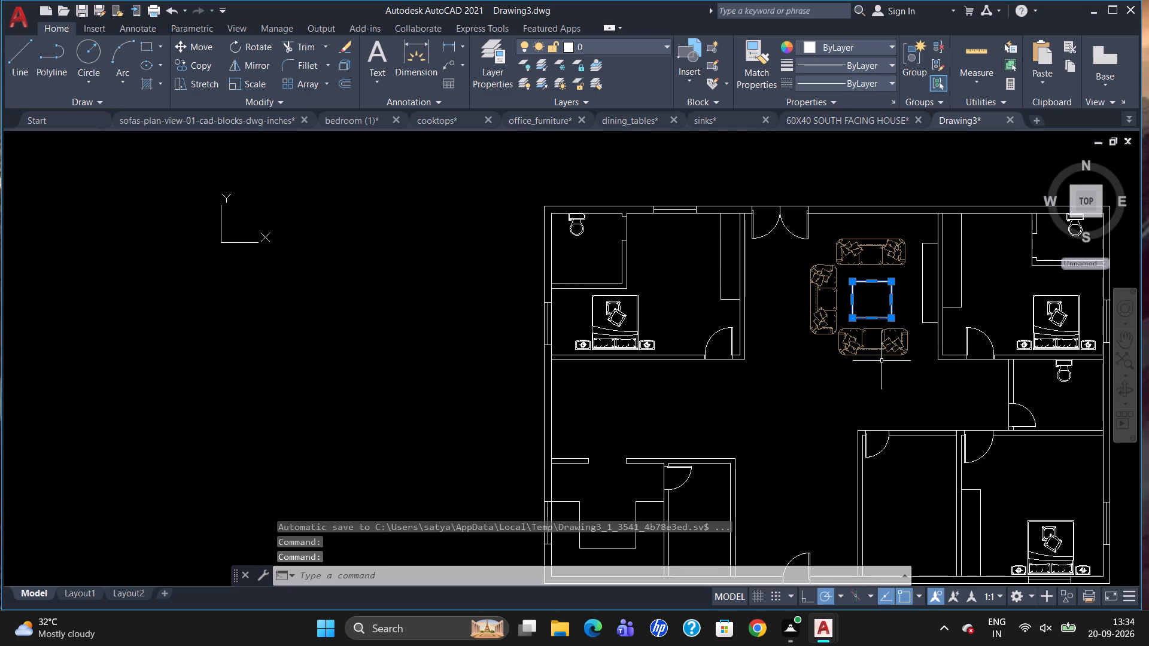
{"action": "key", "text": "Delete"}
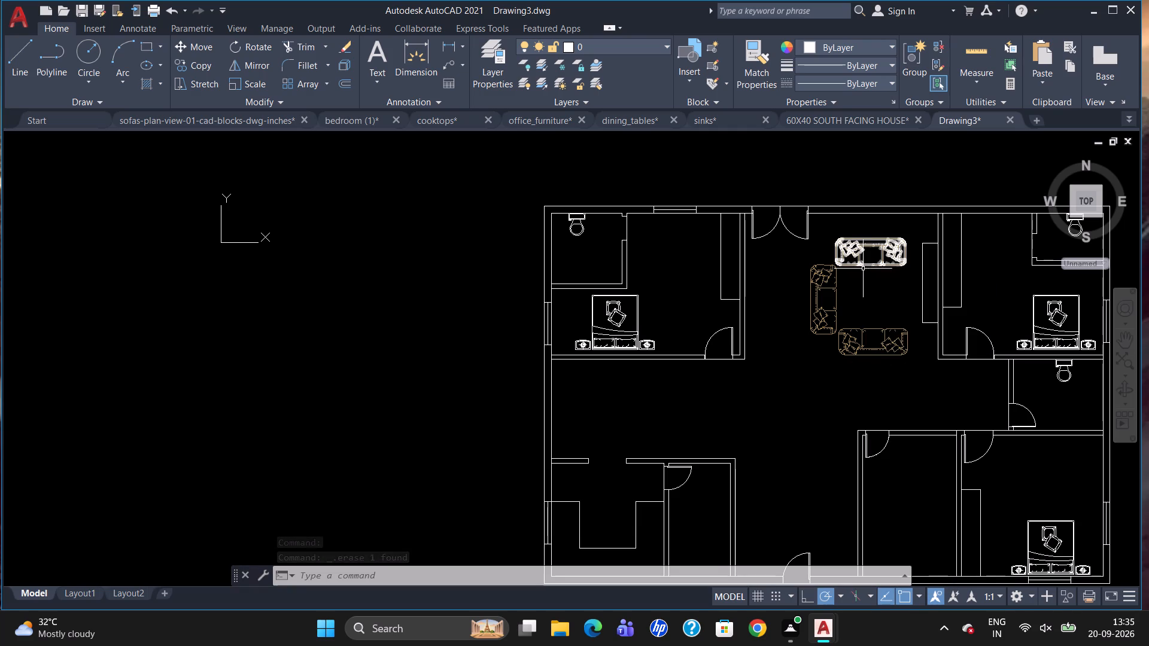
Draw a roughly square center table rectangle centered in the space enclosed by the three sofas.
{"action": "type", "text": "REC"}
{"action": "key", "text": "Return"}
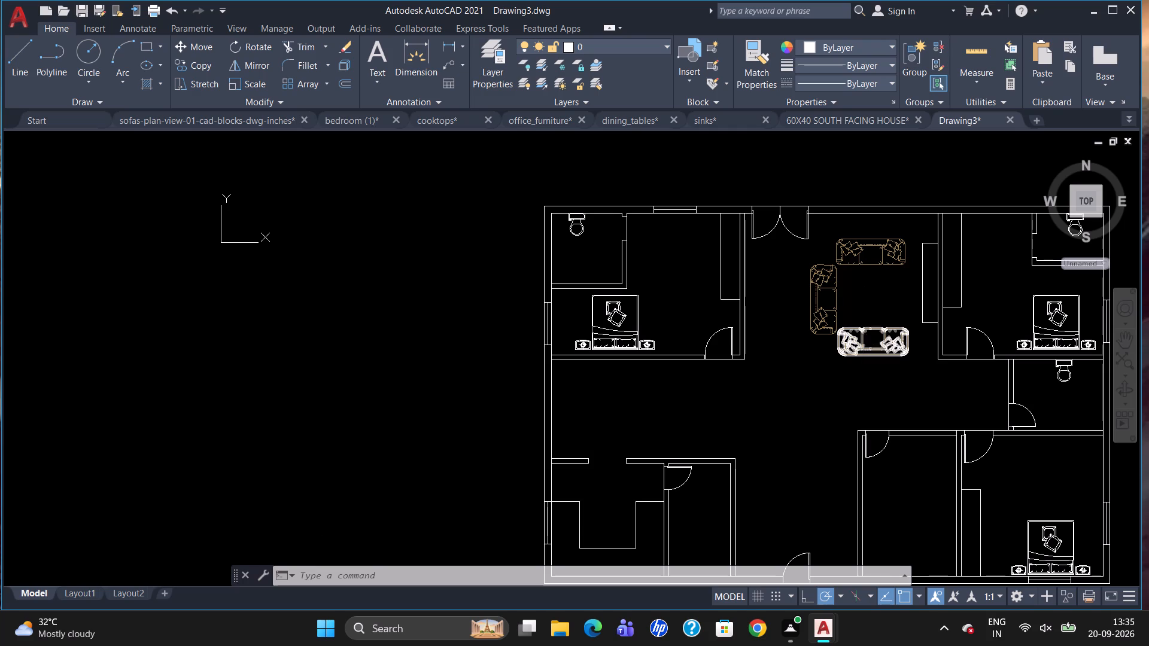
{"action": "left_click_drag", "start_coordinate": [851, 273], "coordinate": [856, 297]}
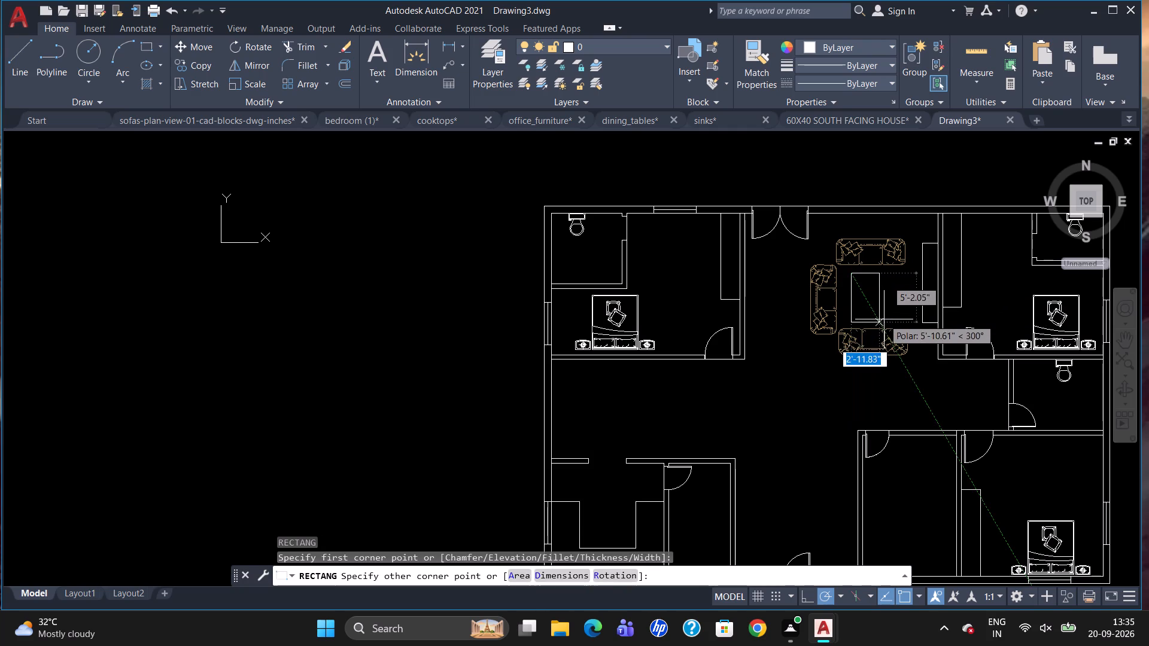
{"action": "left_click", "coordinate": [895, 319]}
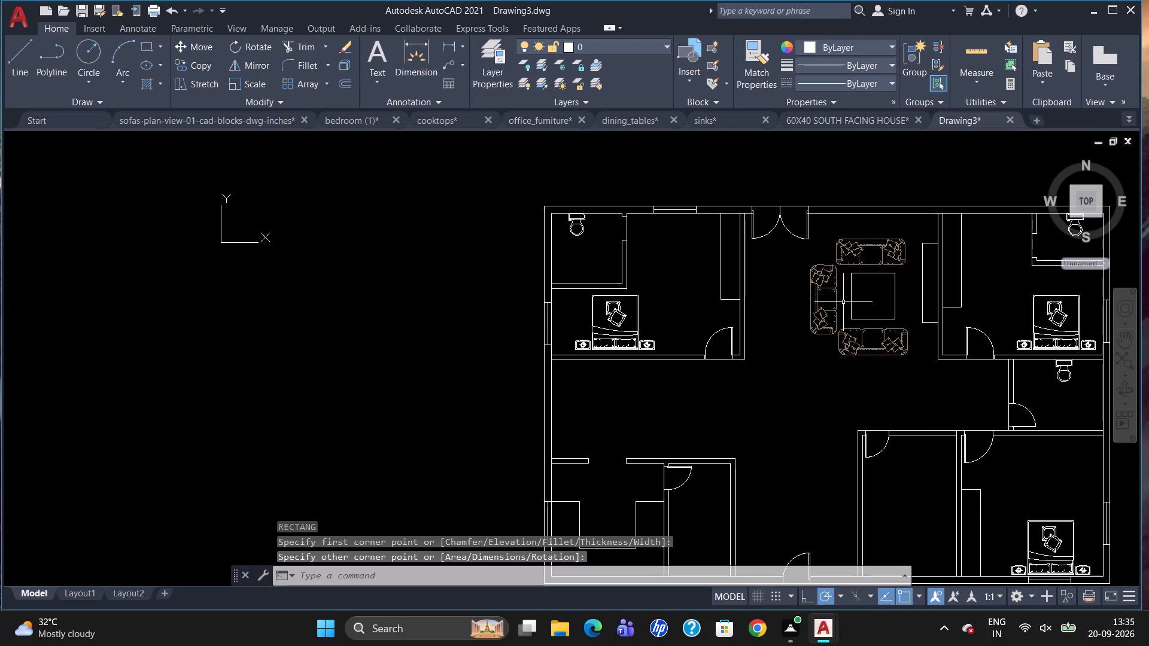
Offset the center table rectangle inward by 3 inches to form its inner border.
{"action": "key", "text": "o"}
{"action": "key", "text": "Return"}
{"action": "key", "text": "3"}
{"action": "key", "text": "Return"}
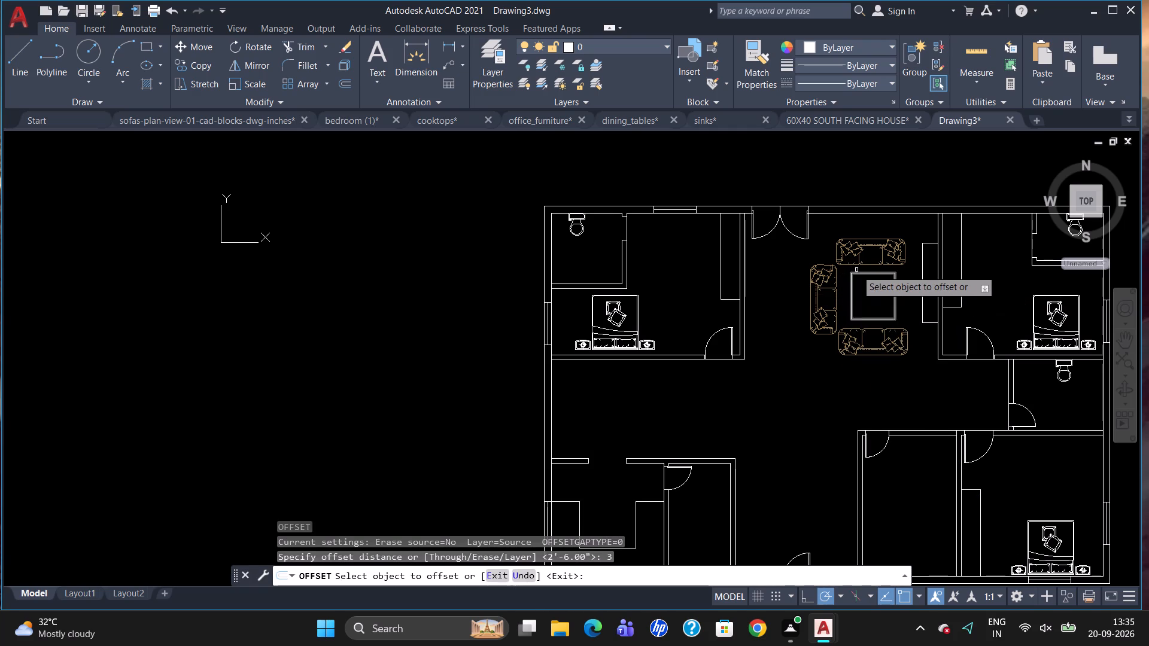
{"action": "left_click_drag", "start_coordinate": [857, 273], "coordinate": [862, 281]}
{"action": "left_click", "coordinate": [864, 290]}
{"action": "key", "text": "Escape"}
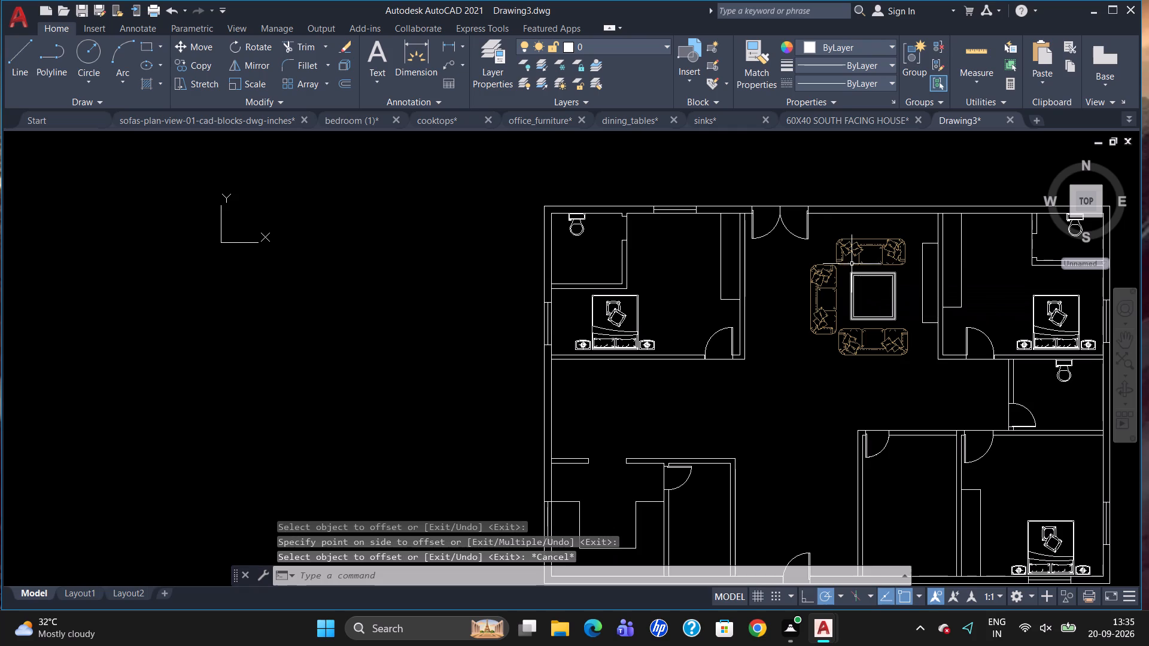
Set the object color of all three central hall sofas to ByBlock.
{"action": "scroll", "coordinate": [844, 244], "scroll_direction": "down", "scroll_amount": 1}
{"action": "scroll", "coordinate": [909, 256], "scroll_direction": "up", "scroll_amount": 1}
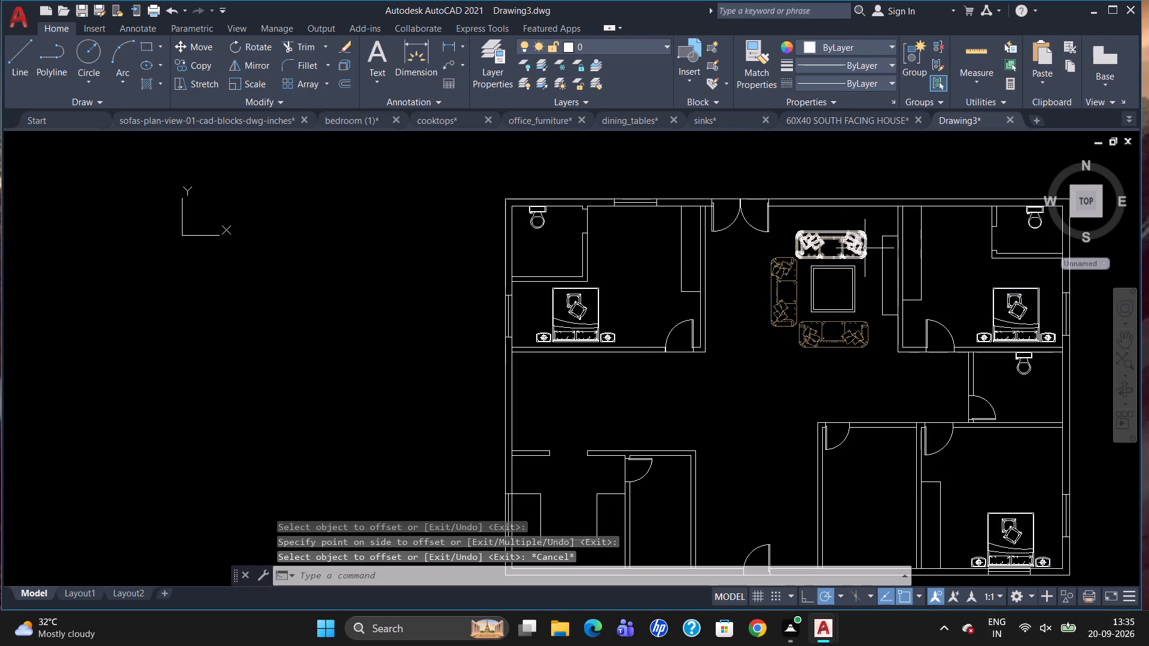
{"action": "left_click", "coordinate": [863, 247]}
{"action": "left_click", "coordinate": [786, 290]}
{"action": "left_click", "coordinate": [814, 342]}
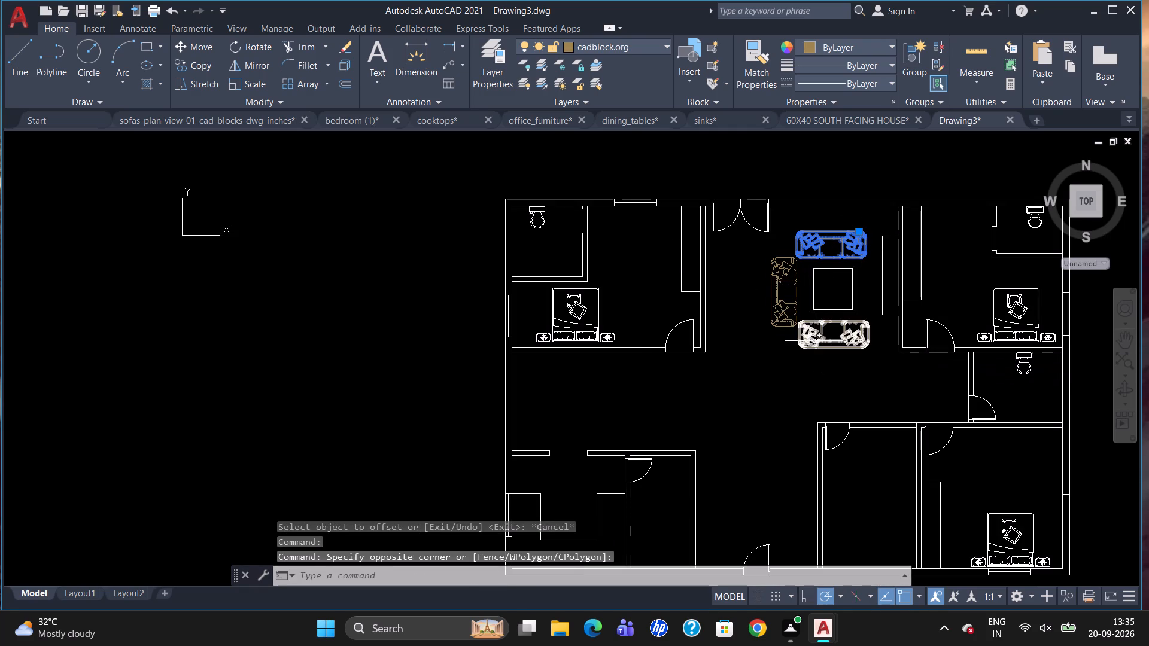
{"action": "left_click", "coordinate": [802, 333]}
{"action": "left_click", "coordinate": [782, 310]}
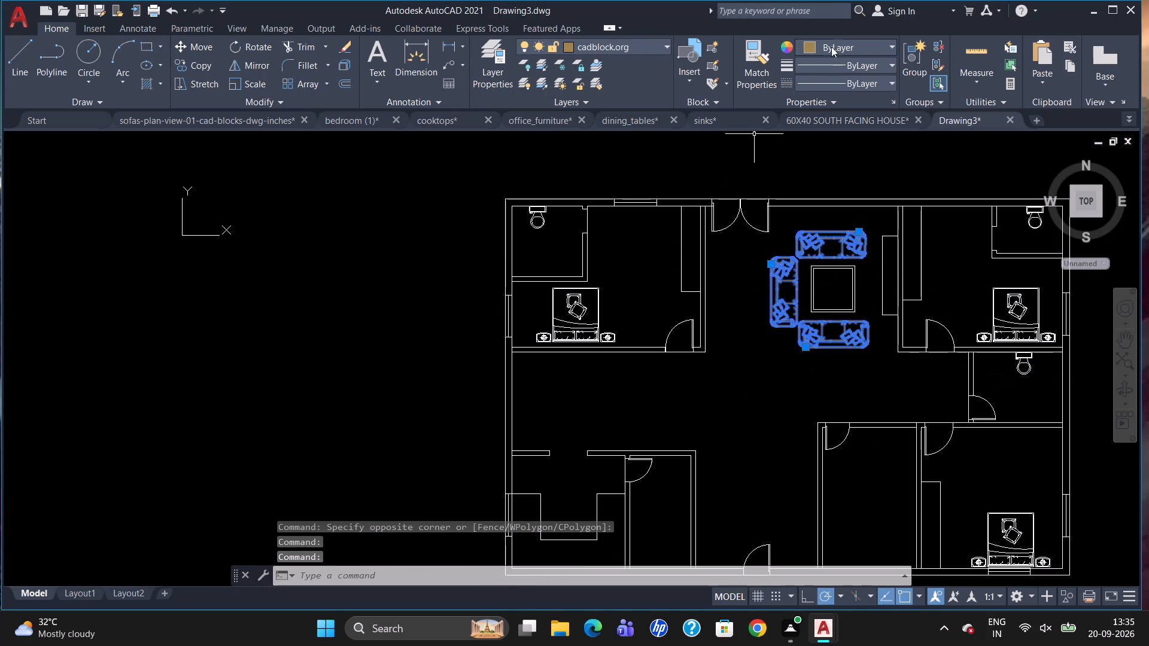
{"action": "left_click_drag", "start_coordinate": [835, 38], "coordinate": [837, 47]}
{"action": "left_click", "coordinate": [837, 51]}
{"action": "left_click", "coordinate": [849, 83]}
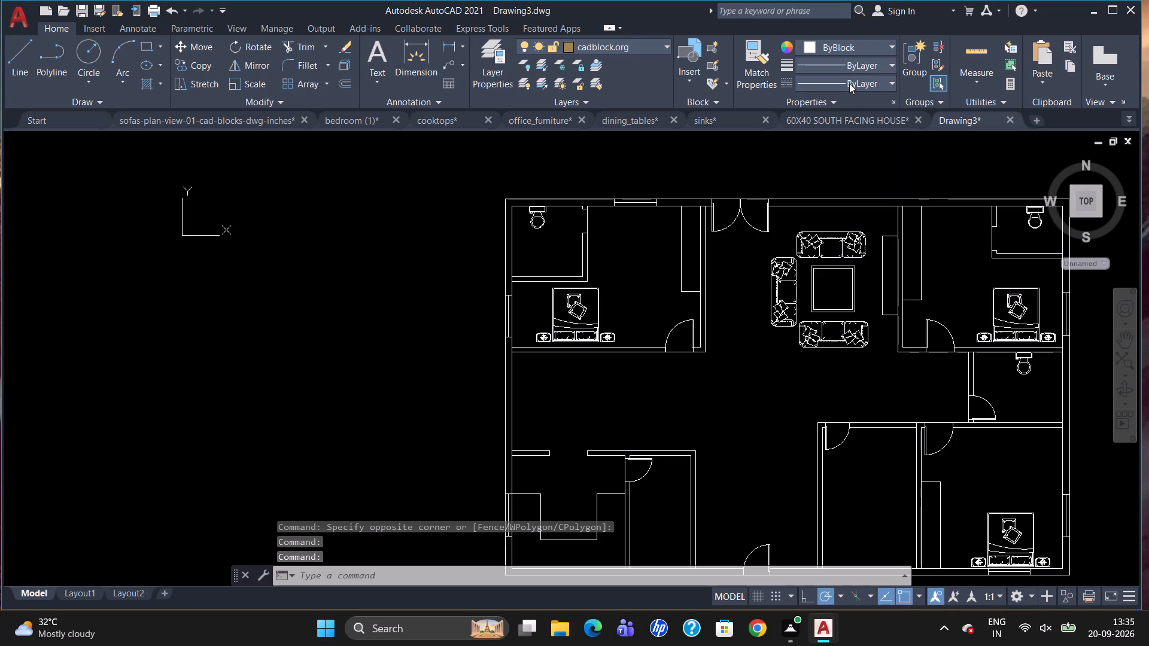
{"action": "key", "text": "Escape"}
{"action": "key", "text": "Escape"}
Erase the stray toilet block lying outside the floor plan, beyond the bedroom-side exterior wall.
{"action": "scroll", "coordinate": [803, 292], "scroll_direction": "down", "scroll_amount": 2}
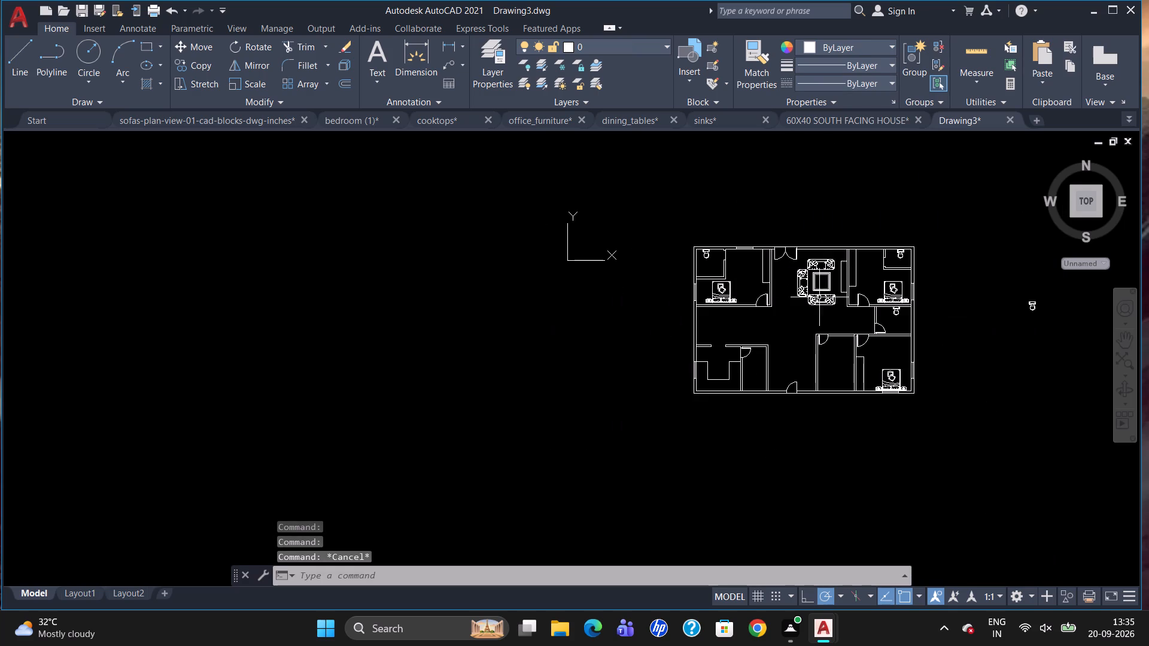
{"action": "scroll", "coordinate": [961, 320], "scroll_direction": "up", "scroll_amount": 1}
{"action": "scroll", "coordinate": [624, 311], "scroll_direction": "down", "scroll_amount": 1}
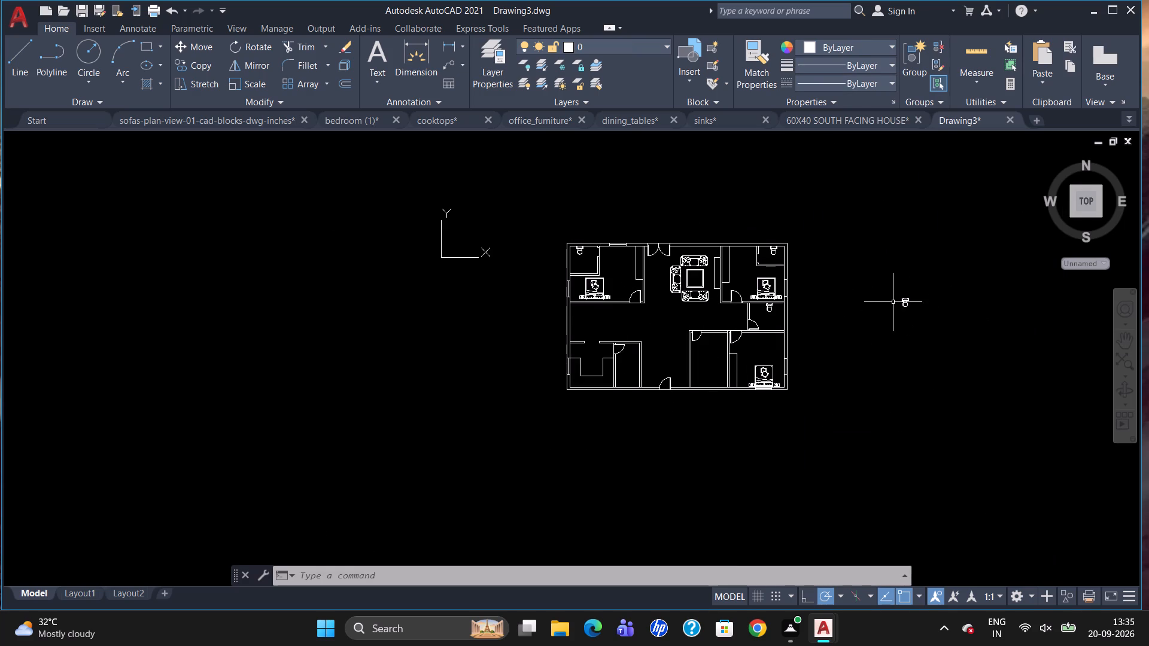
{"action": "left_click_drag", "start_coordinate": [910, 297], "coordinate": [911, 306]}
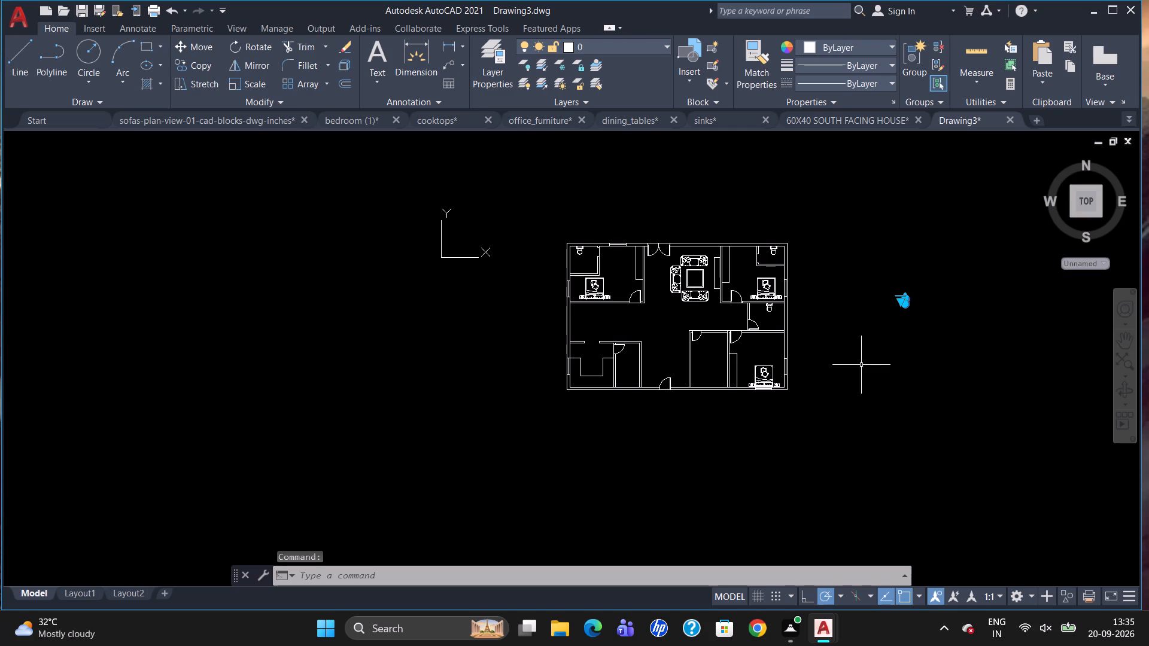
{"action": "key", "text": "Delete"}
{"action": "scroll", "coordinate": [738, 373], "scroll_direction": "up", "scroll_amount": 1}
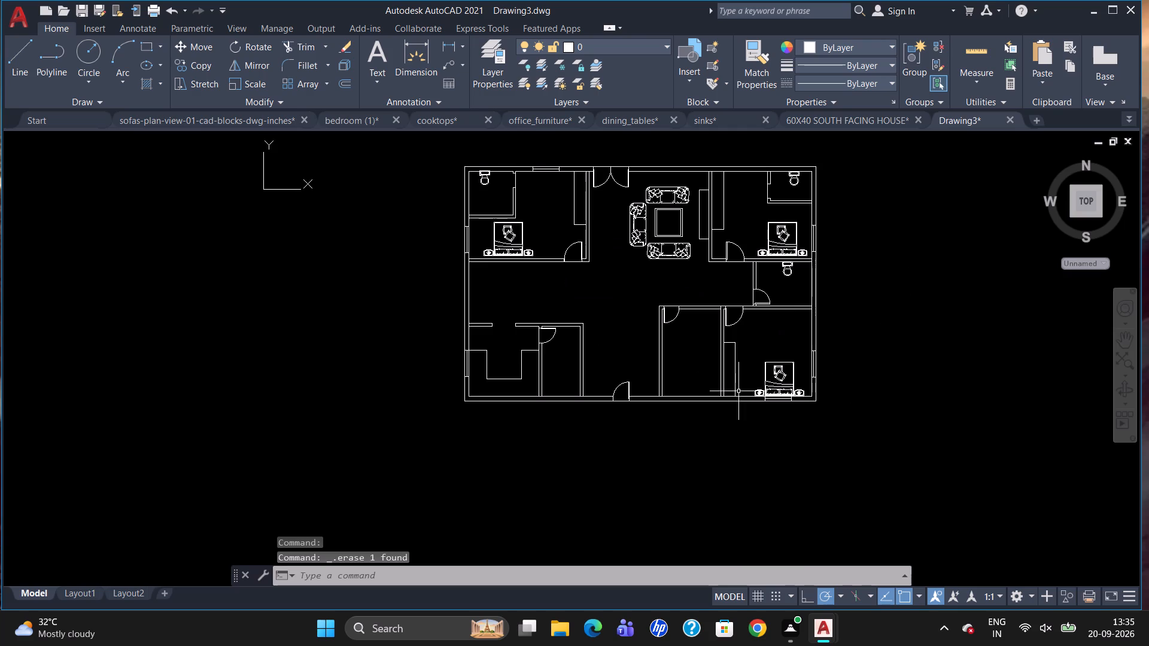
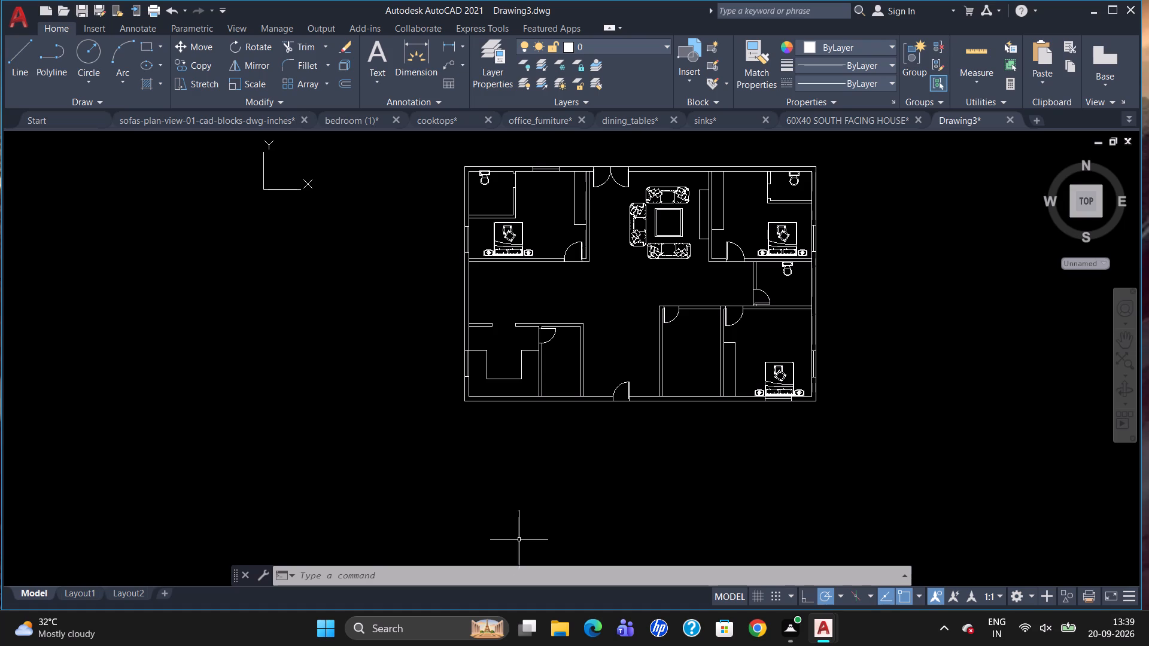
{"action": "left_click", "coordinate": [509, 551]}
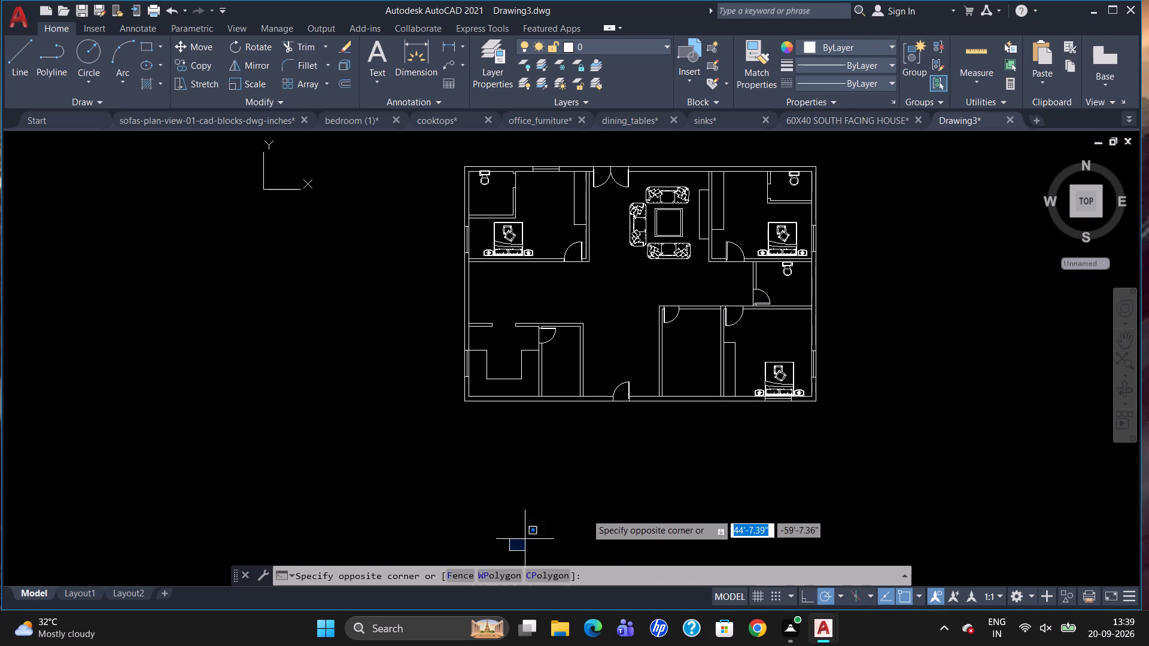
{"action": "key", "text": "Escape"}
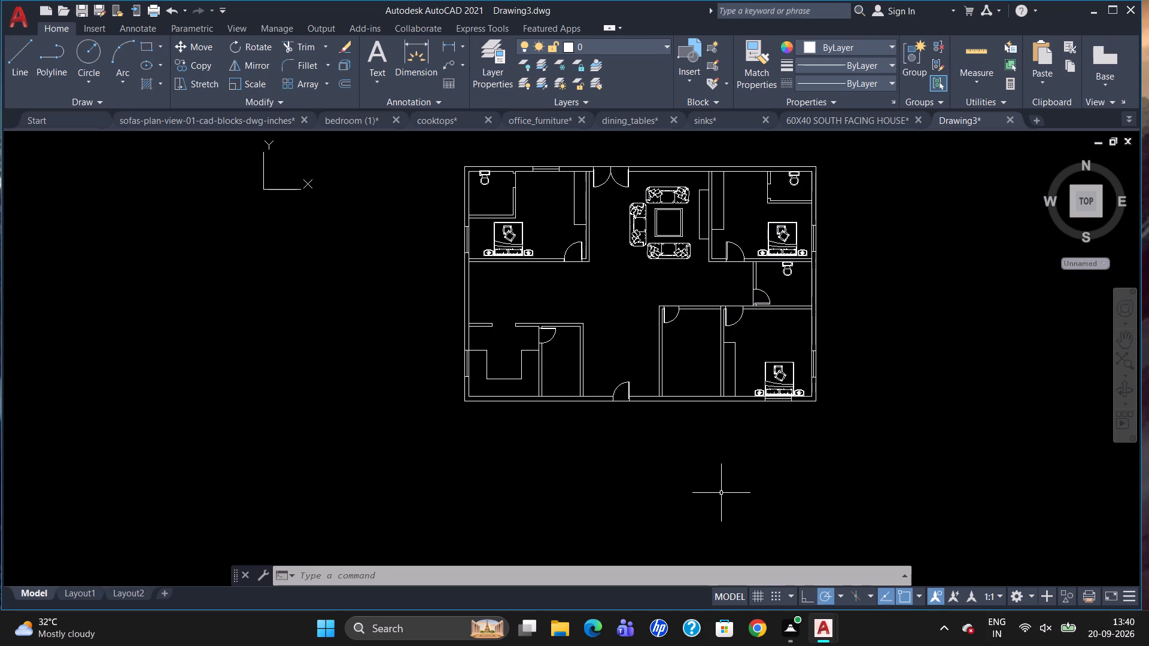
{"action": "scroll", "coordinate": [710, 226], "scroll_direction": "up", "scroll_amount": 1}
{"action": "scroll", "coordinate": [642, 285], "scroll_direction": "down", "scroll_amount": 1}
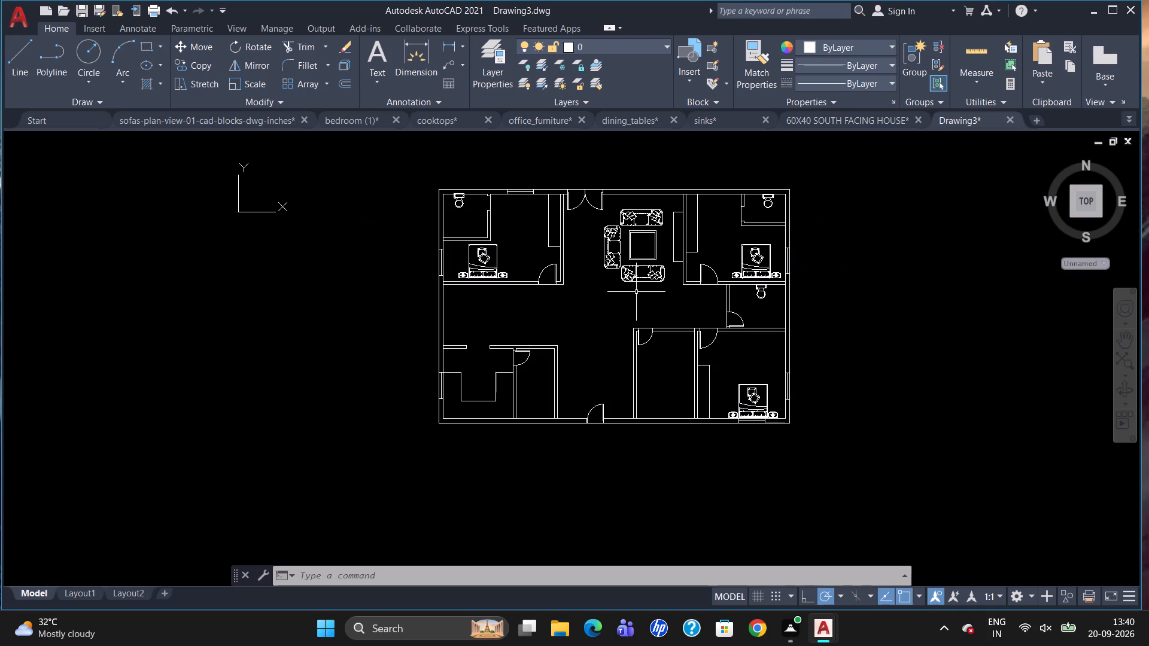
Add a multiline text label reading WARDROBE, 5" high, outside the plan's east exterior wall.
{"action": "key", "text": "t"}
{"action": "key", "text": "Return"}
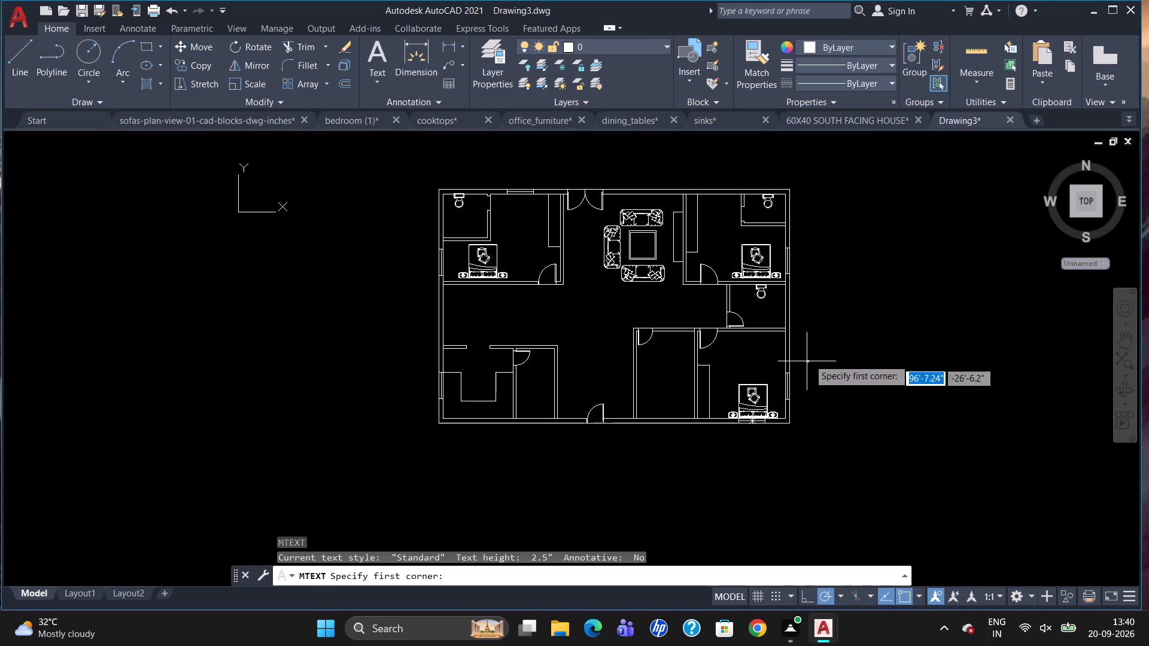
{"action": "left_click_drag", "start_coordinate": [816, 348], "coordinate": [822, 350]}
{"action": "left_click", "coordinate": [891, 362]}
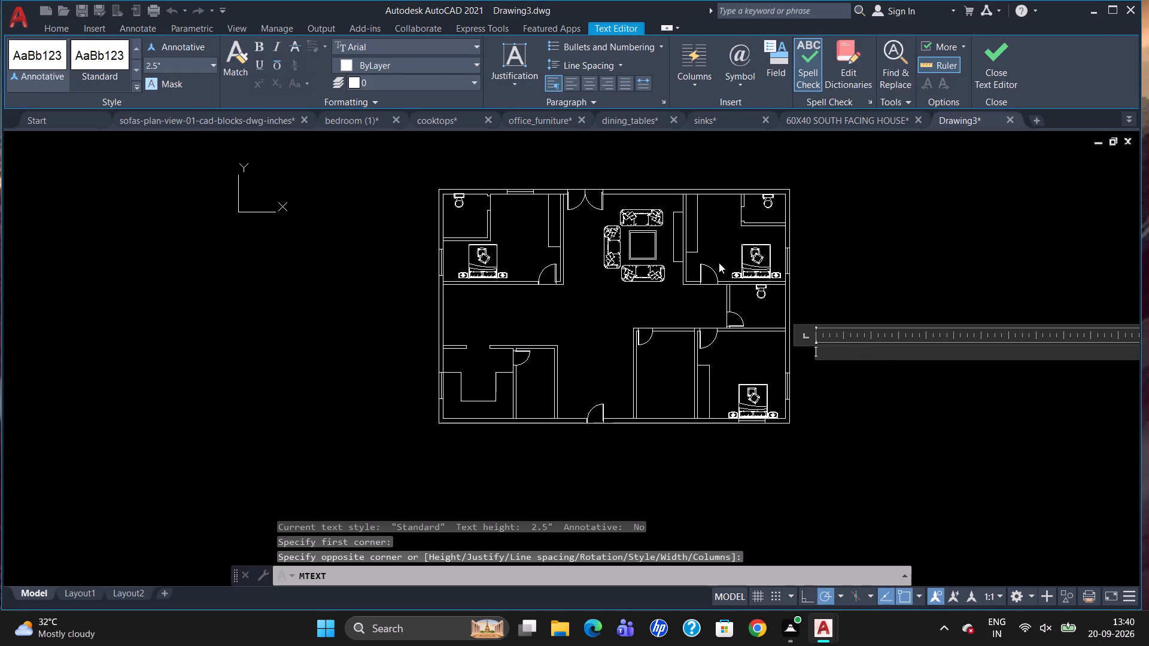
{"action": "left_click", "coordinate": [174, 69]}
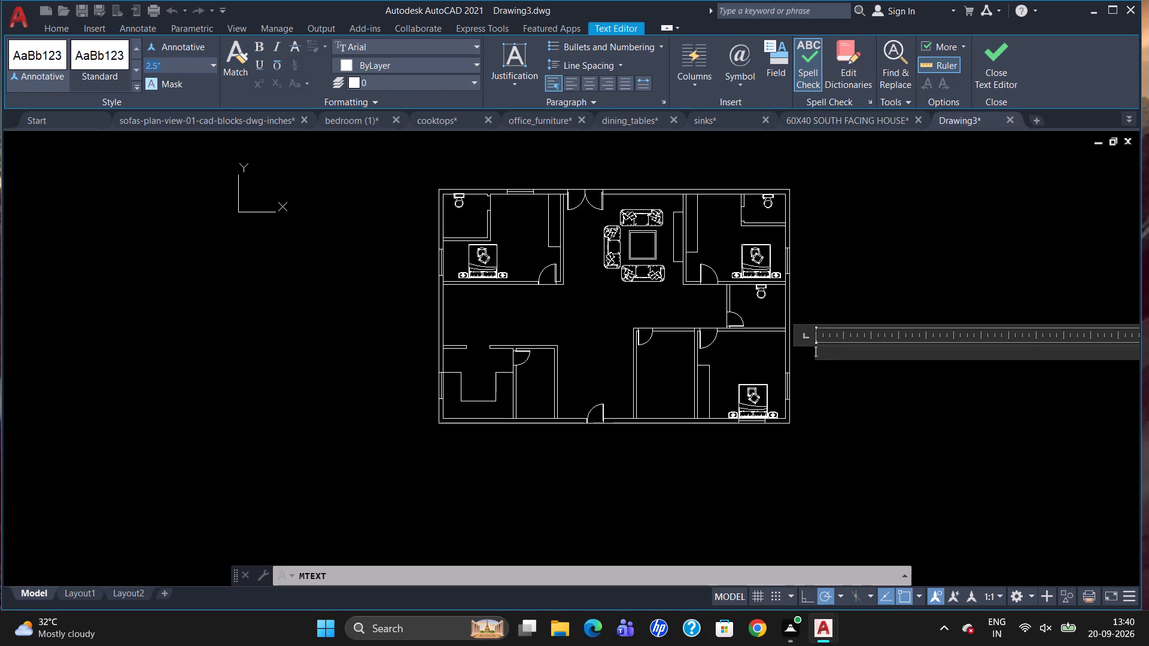
{"action": "key", "text": "BackSpace"}
{"action": "key", "text": "5"}
{"action": "key", "text": "Return"}
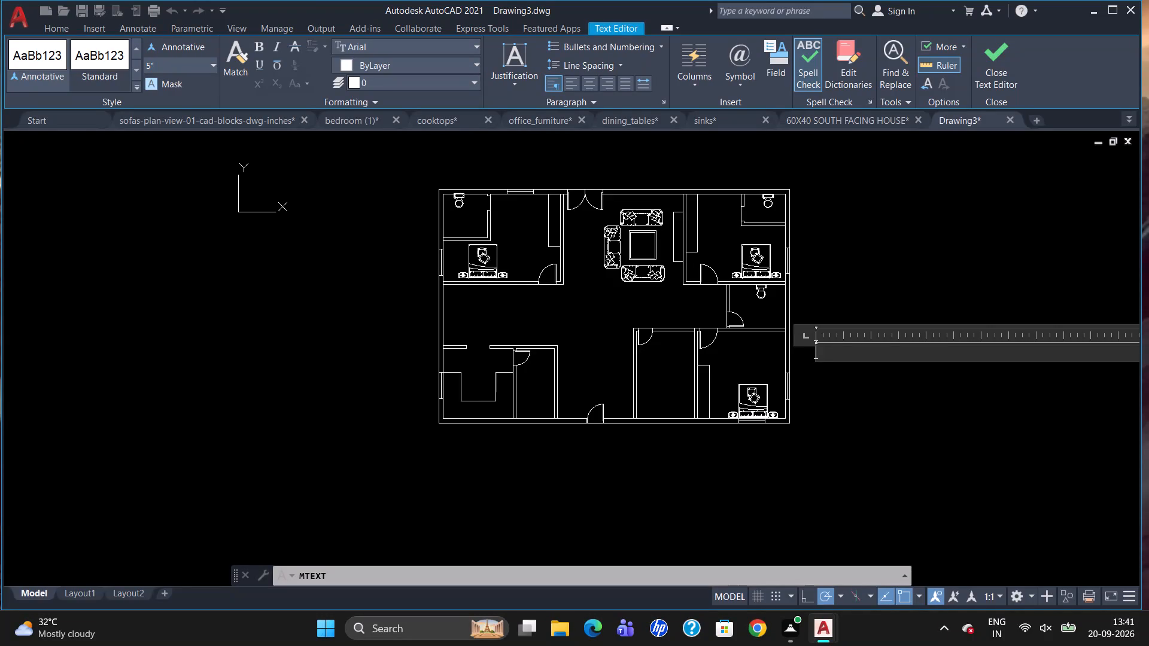
{"action": "type", "text": "WARDROBE"}
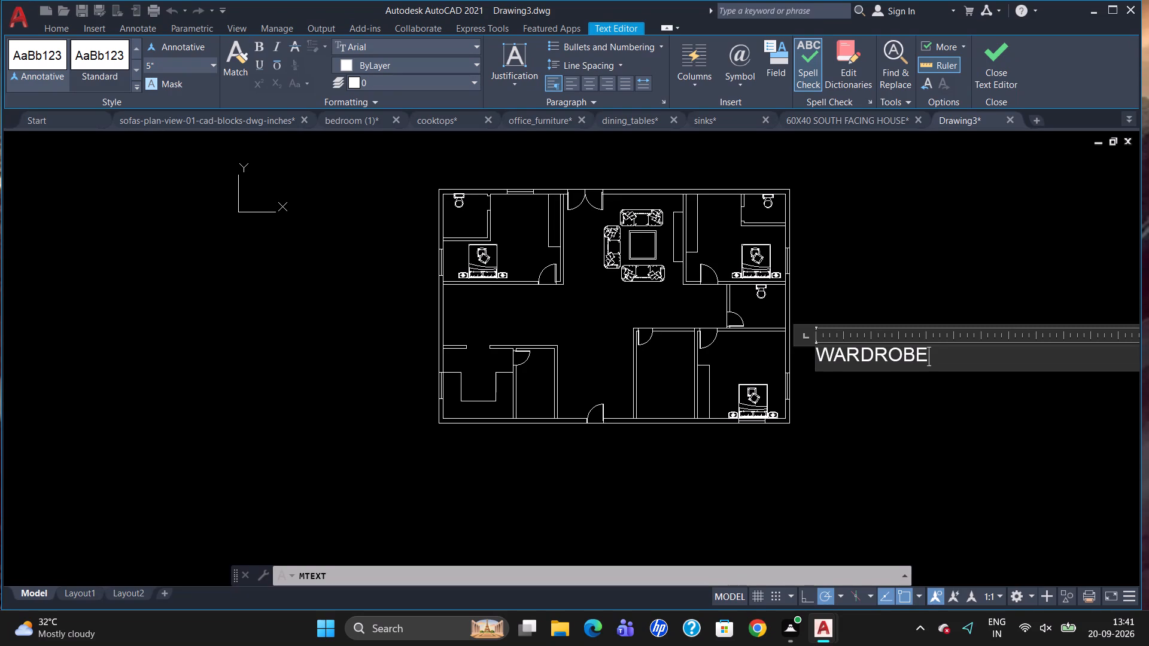
{"action": "left_click", "coordinate": [813, 409]}
Rotate the WARDROBE label so it stands vertically and reads upward.
{"action": "scroll", "coordinate": [830, 358], "scroll_direction": "up", "scroll_amount": 3}
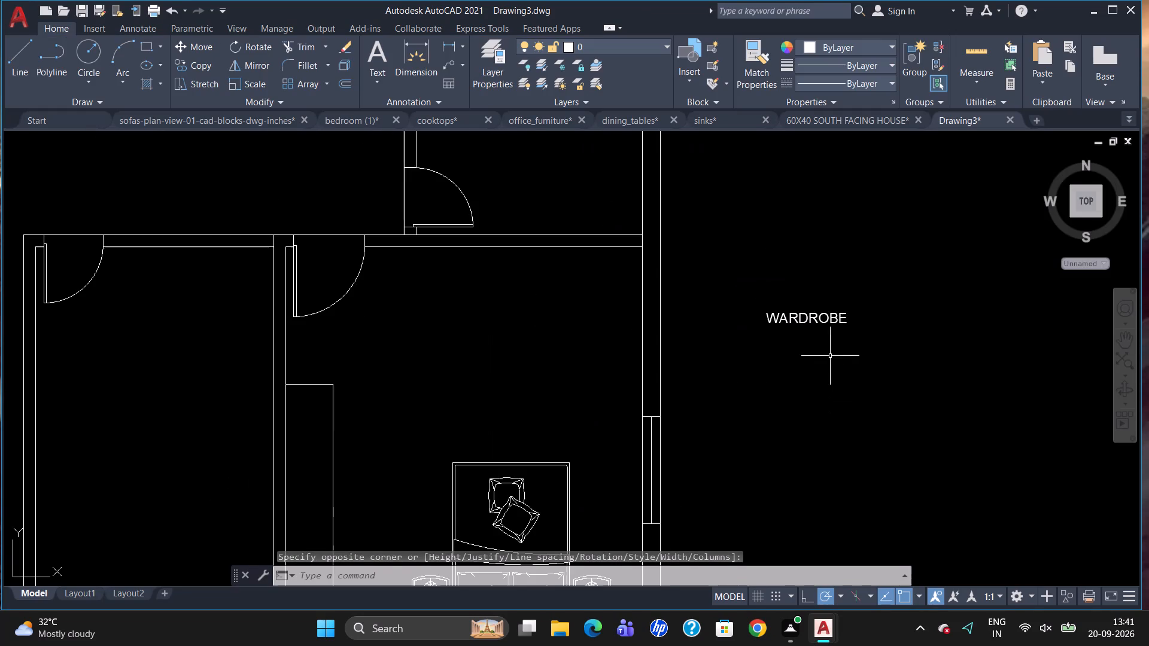
{"action": "left_click_drag", "start_coordinate": [817, 315], "coordinate": [817, 321]}
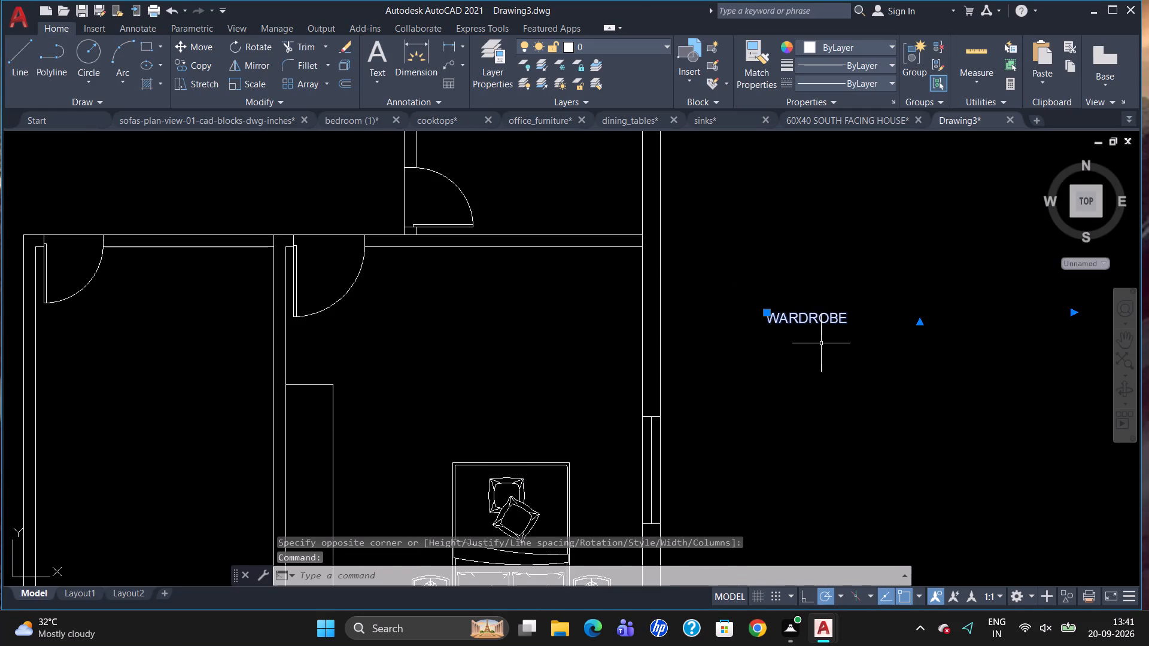
{"action": "type", "text": "RO"}
{"action": "key", "text": "Return"}
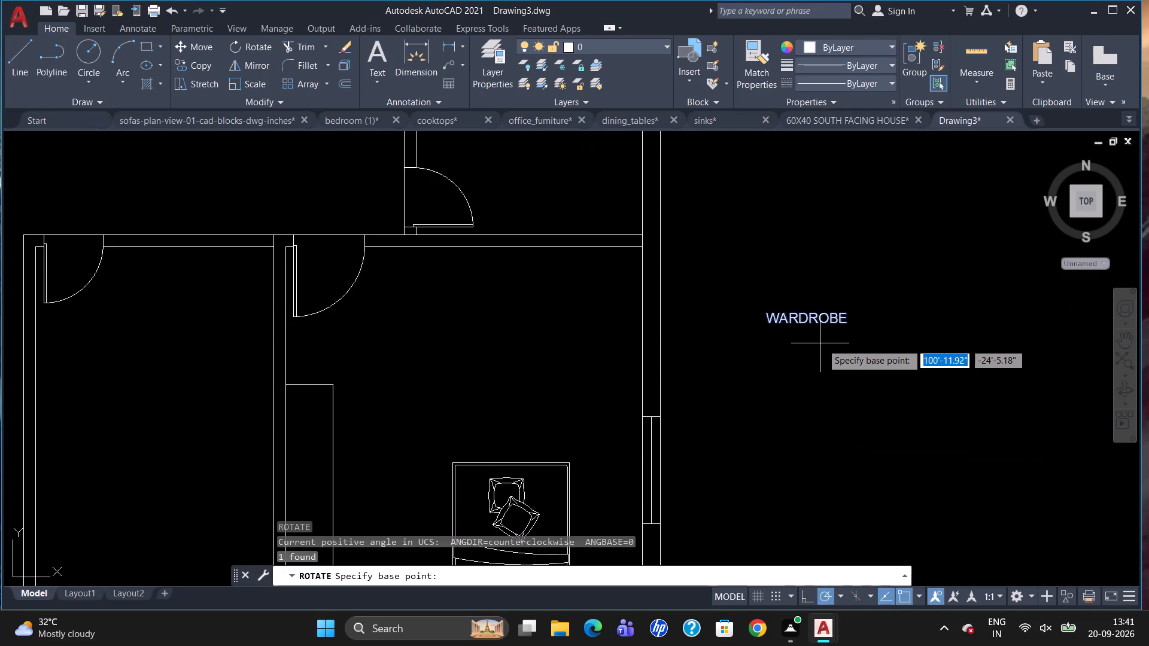
{"action": "left_click", "coordinate": [845, 320]}
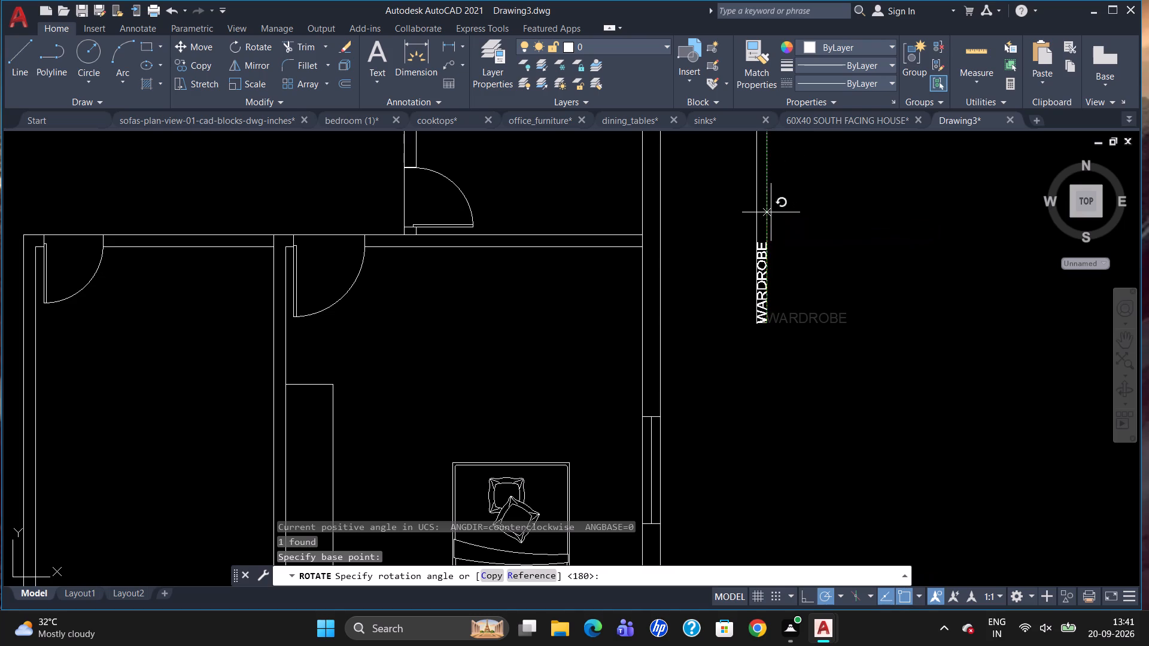
{"action": "left_click", "coordinate": [770, 210]}
Copy the vertical WARDROBE label into the wardrobe of the south-east bedroom, leaving the original outside the plan.
{"action": "left_click", "coordinate": [759, 246]}
{"action": "scroll", "coordinate": [816, 256], "scroll_direction": "down", "scroll_amount": 2}
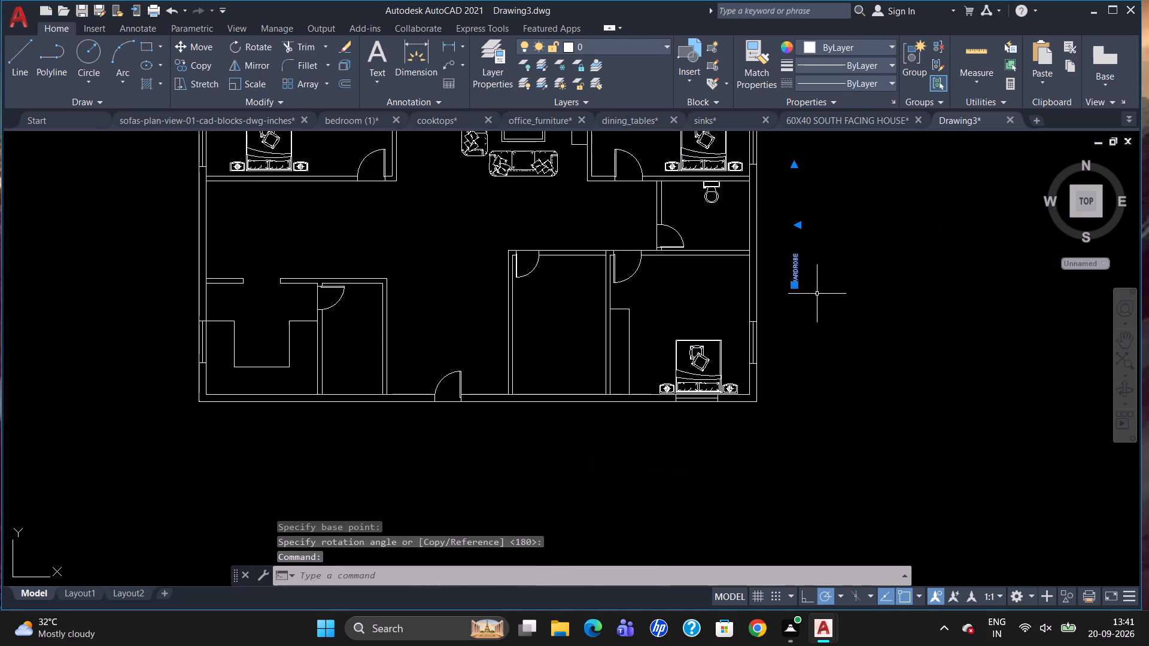
{"action": "scroll", "coordinate": [810, 294], "scroll_direction": "up", "scroll_amount": 1}
{"action": "type", "text": "CO"}
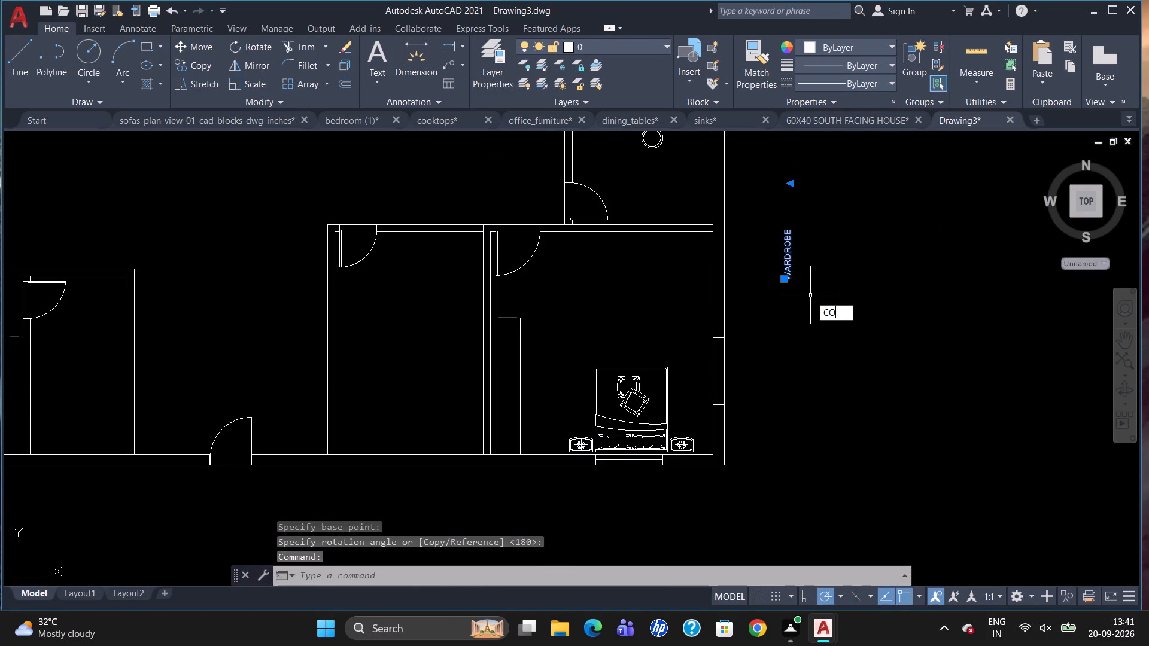
{"action": "key", "text": "Return"}
{"action": "left_click_drag", "start_coordinate": [795, 271], "coordinate": [780, 290]}
{"action": "scroll", "coordinate": [513, 417], "scroll_direction": "up", "scroll_amount": 3}
{"action": "left_click", "coordinate": [492, 410]}
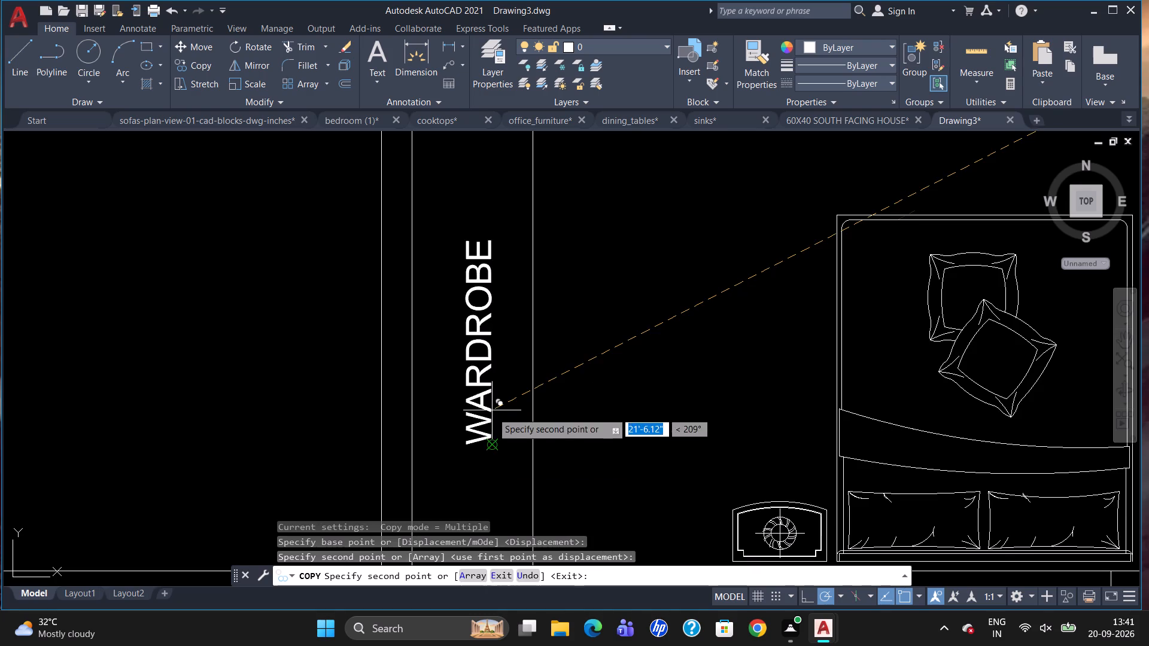
Place another copy of the WARDROBE label inside the north-east bedroom's wardrobe.
{"action": "scroll", "coordinate": [505, 464], "scroll_direction": "down", "scroll_amount": 3}
{"action": "scroll", "coordinate": [594, 434], "scroll_direction": "down", "scroll_amount": 2}
{"action": "scroll", "coordinate": [579, 280], "scroll_direction": "up", "scroll_amount": 2}
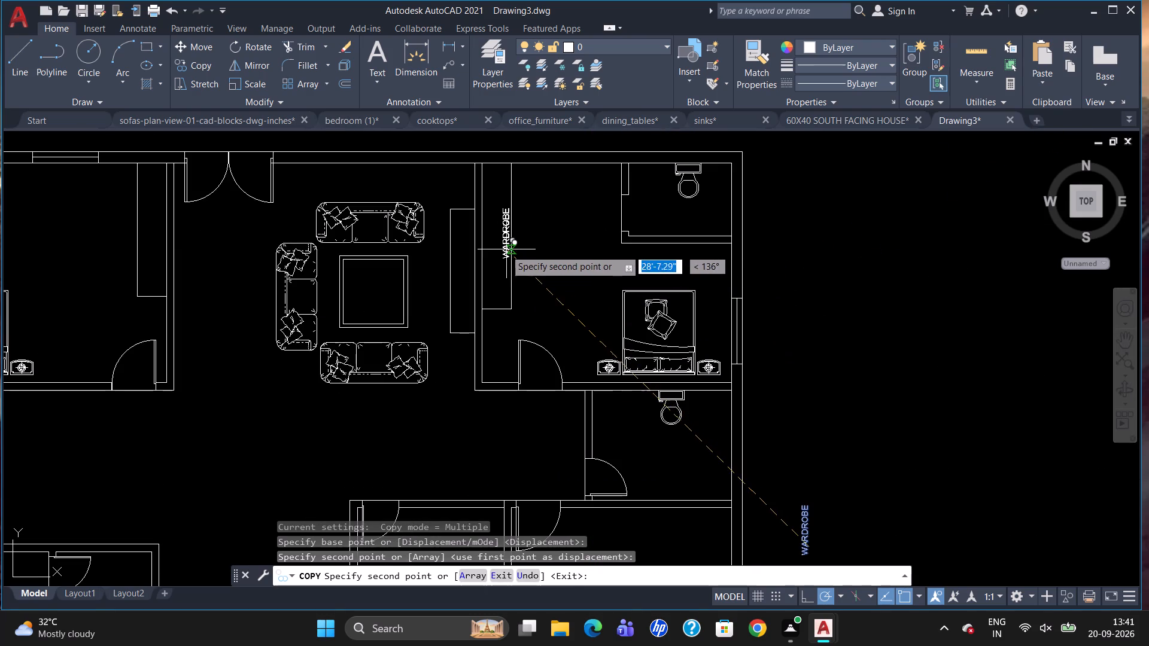
{"action": "scroll", "coordinate": [503, 249], "scroll_direction": "up", "scroll_amount": 2}
{"action": "left_click", "coordinate": [494, 266]}
Place a last copy of the WARDROBE label inside the north-west bedroom's wardrobe and finish copying.
{"action": "scroll", "coordinate": [573, 297], "scroll_direction": "down", "scroll_amount": 3}
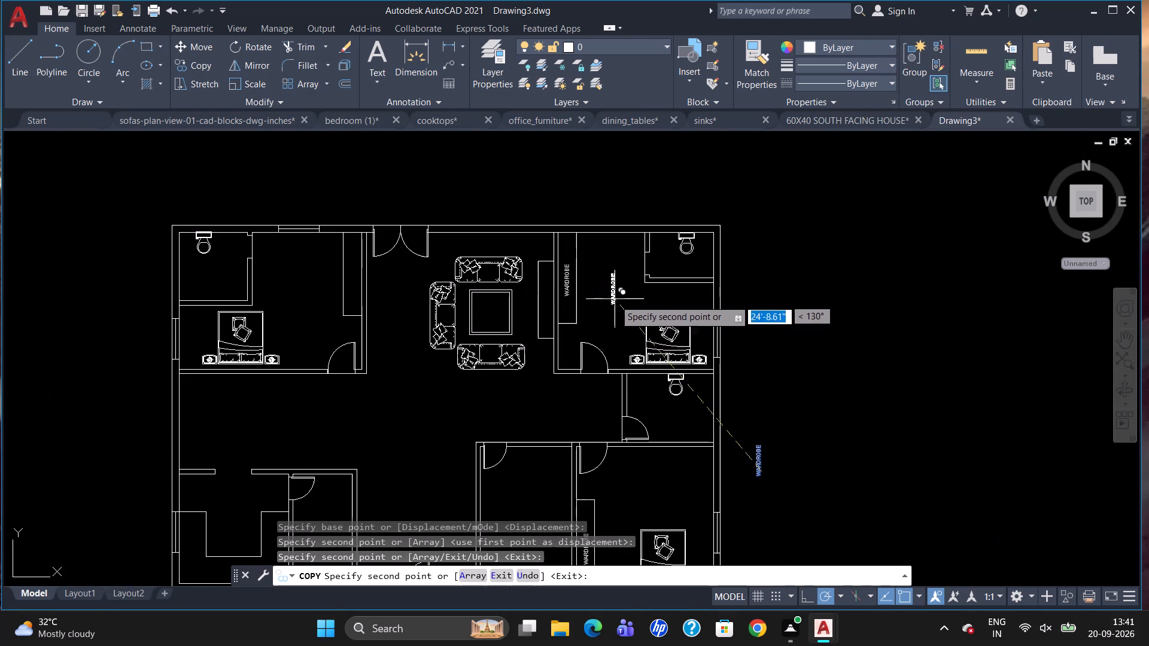
{"action": "scroll", "coordinate": [361, 291], "scroll_direction": "up", "scroll_amount": 3}
{"action": "scroll", "coordinate": [400, 263], "scroll_direction": "down", "scroll_amount": 3}
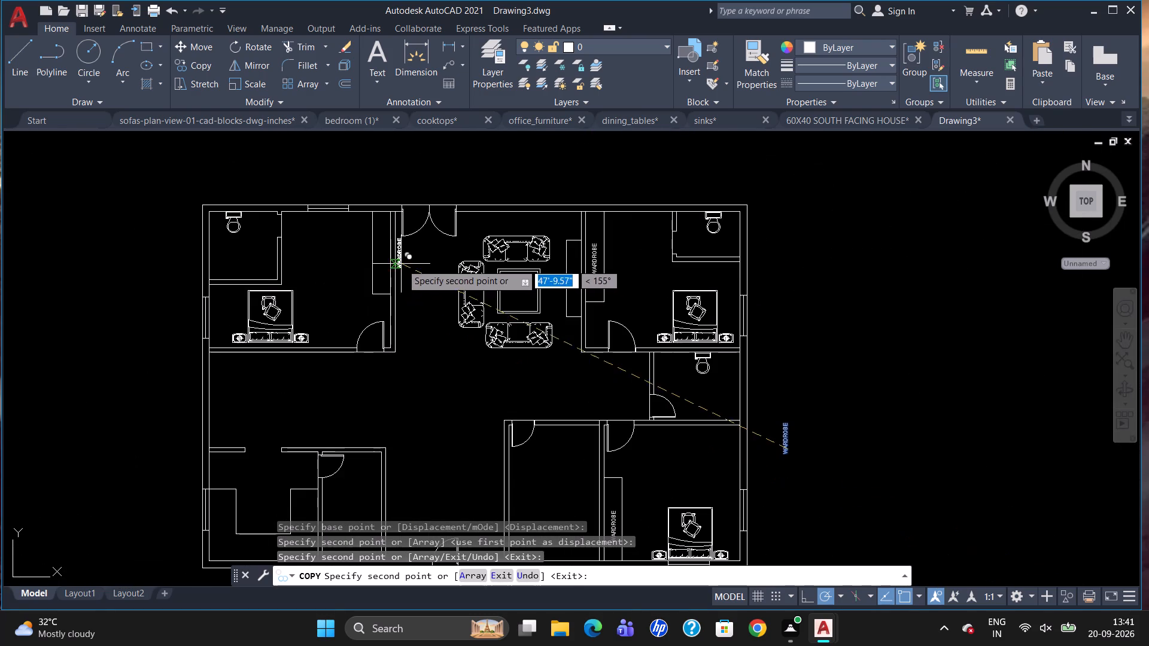
{"action": "scroll", "coordinate": [385, 270], "scroll_direction": "up", "scroll_amount": 2}
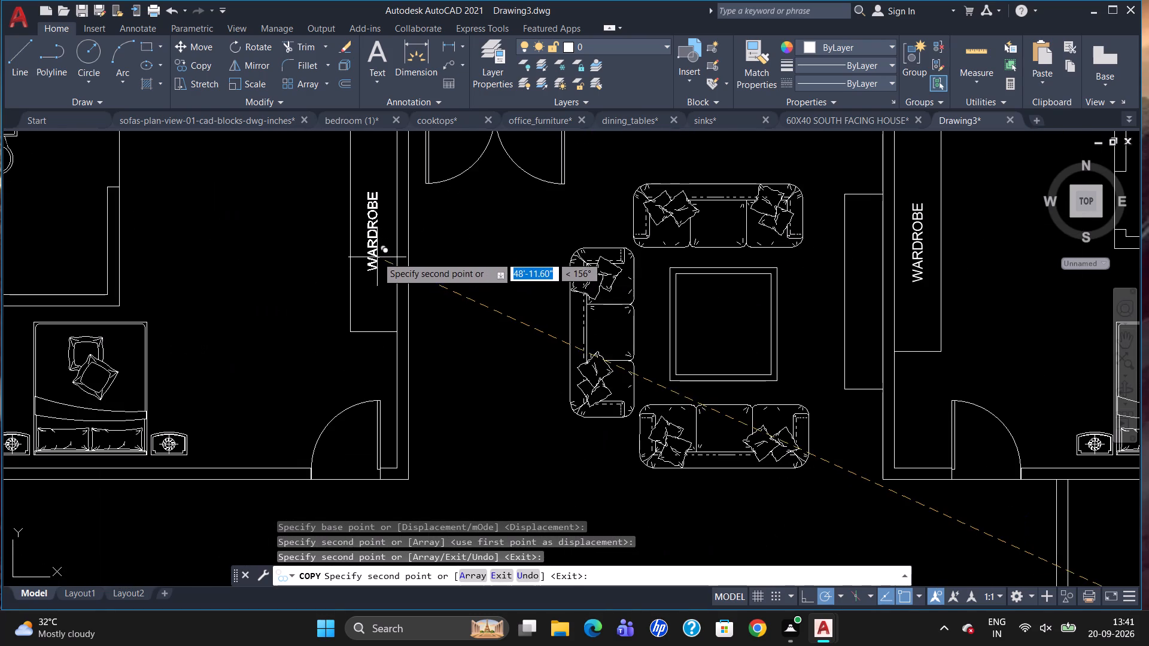
{"action": "left_click", "coordinate": [377, 255]}
{"action": "scroll", "coordinate": [629, 239], "scroll_direction": "down", "scroll_amount": 3}
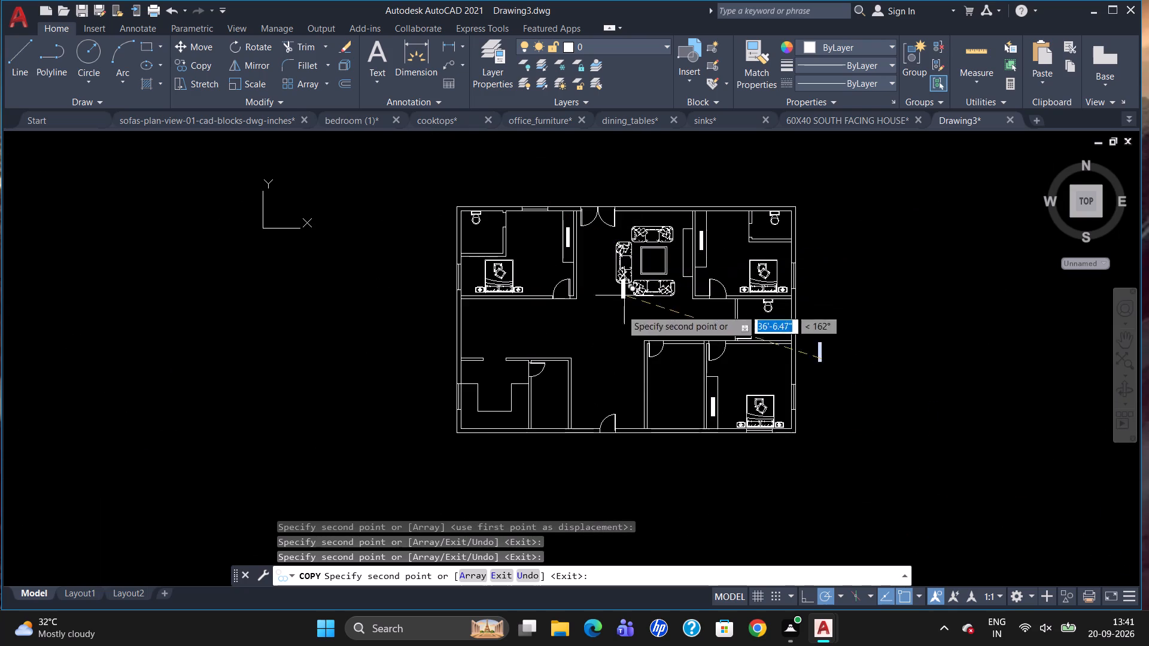
{"action": "key", "text": "Escape"}
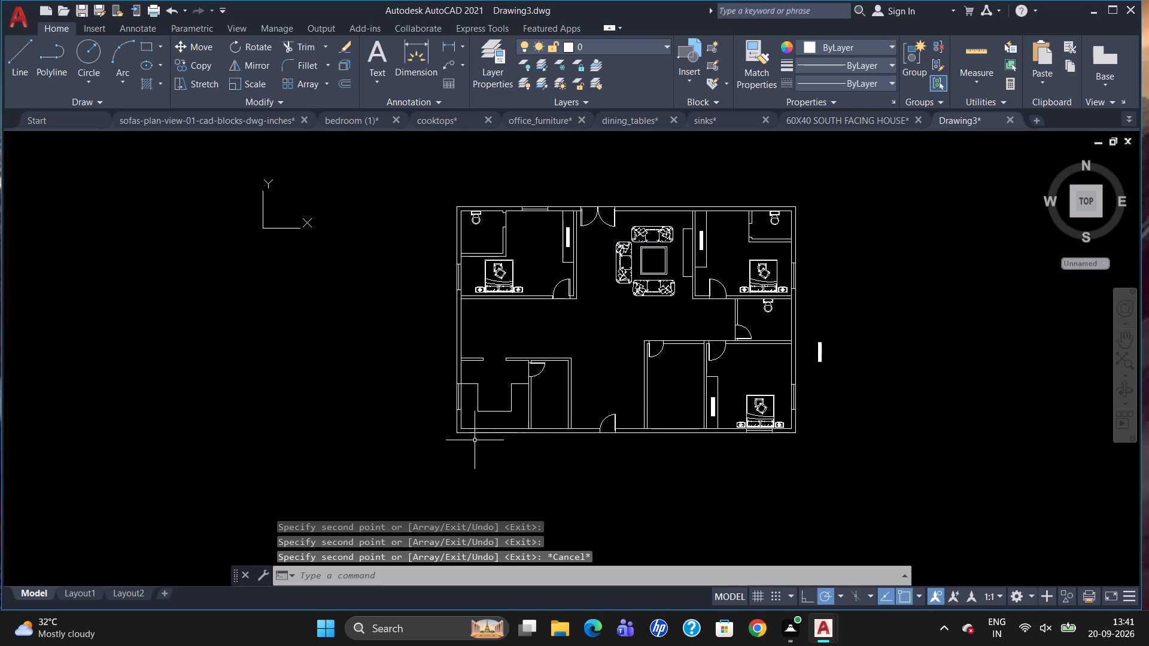
Copy a two-burner cooktop from the cooktops drawing and paste it into Drawing3 just south of the floor plan.
{"action": "left_click", "coordinate": [464, 118]}
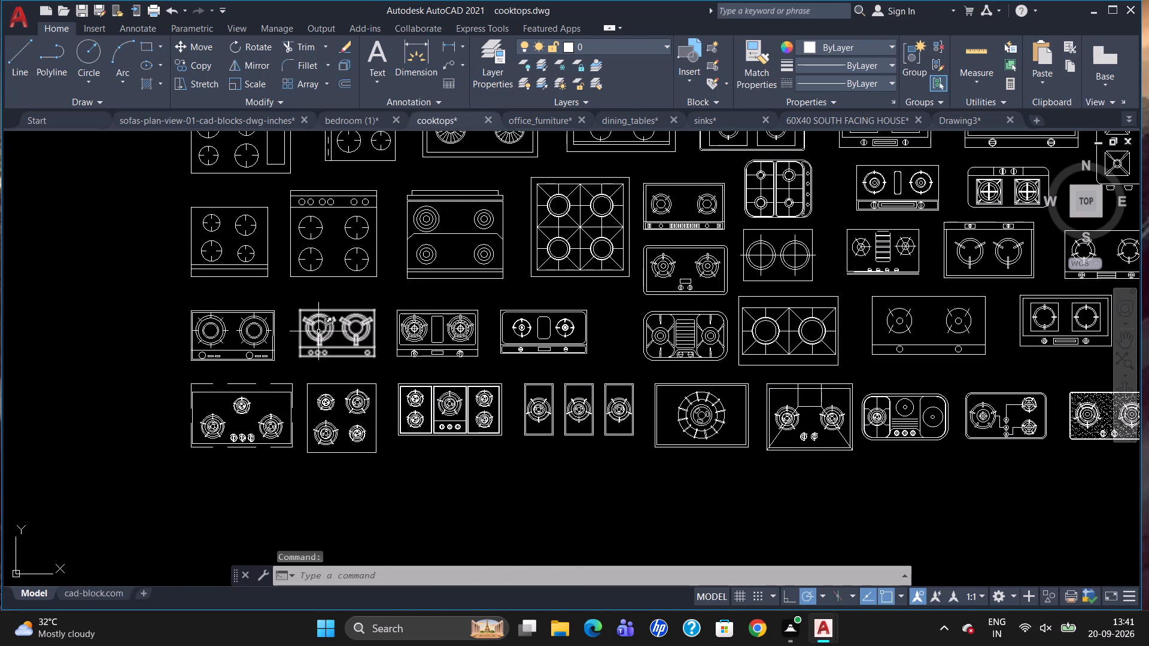
{"action": "left_click", "coordinate": [318, 330]}
{"action": "left_click", "coordinate": [318, 330]}
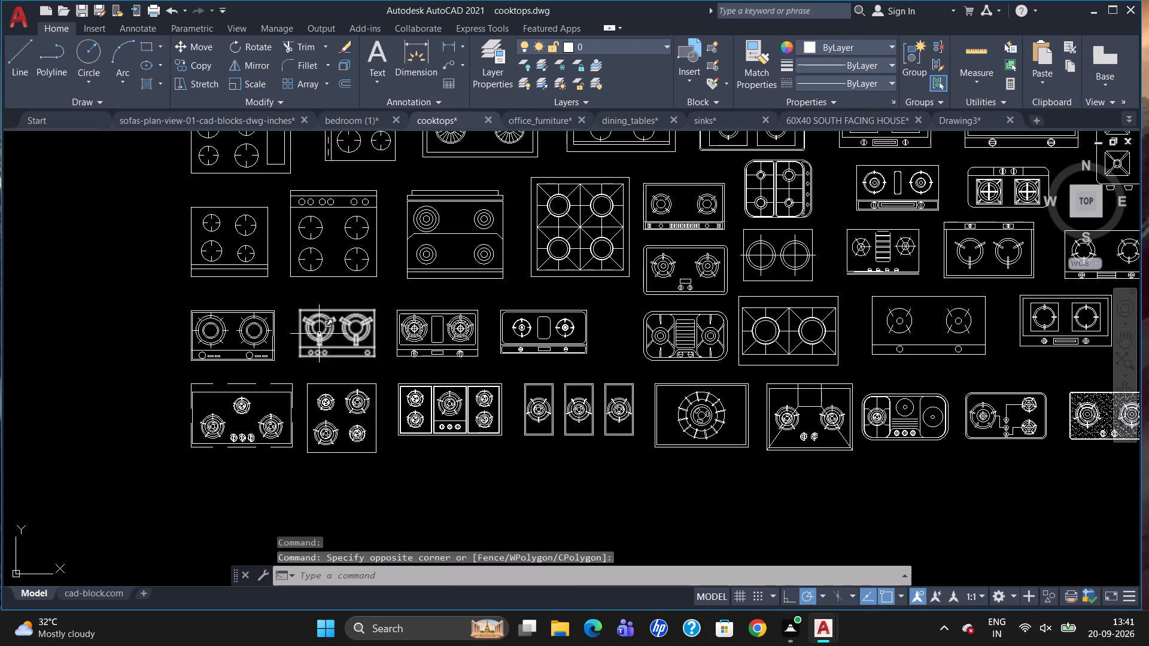
{"action": "left_click", "coordinate": [320, 334]}
{"action": "key", "text": "ctrl+c"}
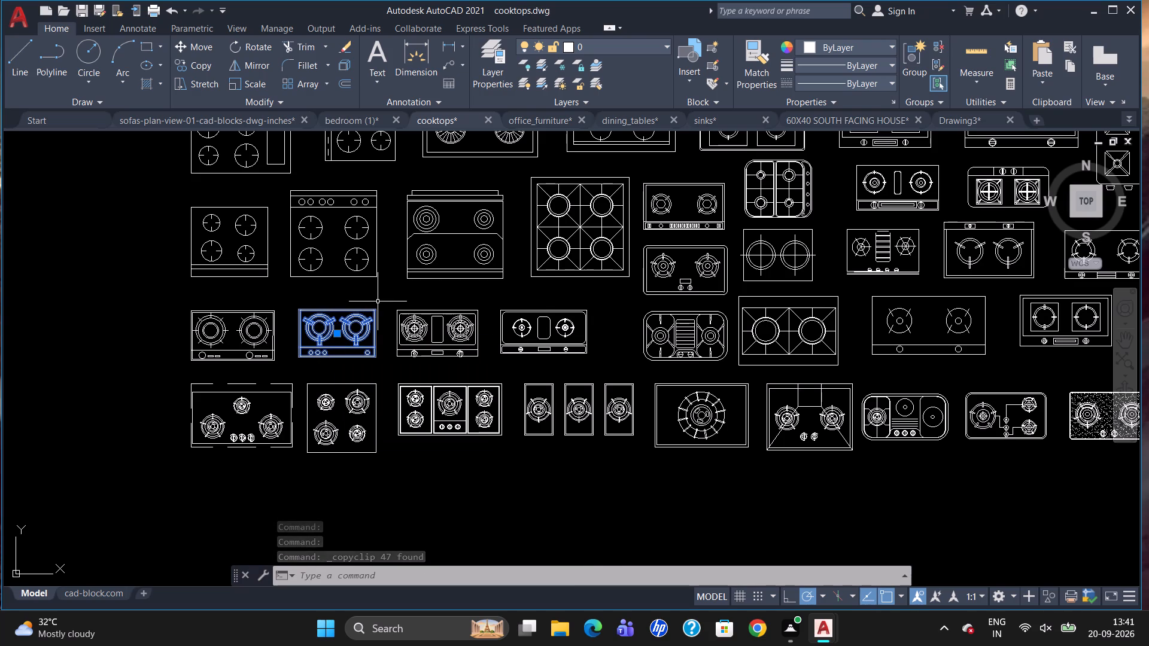
{"action": "left_click", "coordinate": [964, 121]}
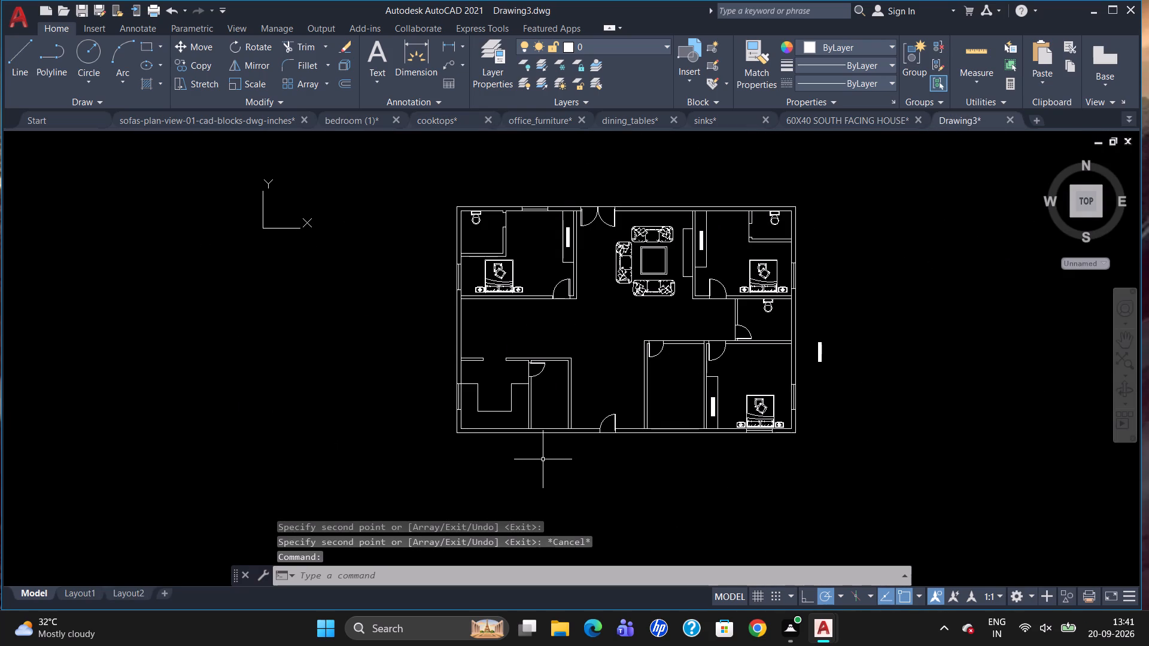
{"action": "key", "text": "ctrl+v"}
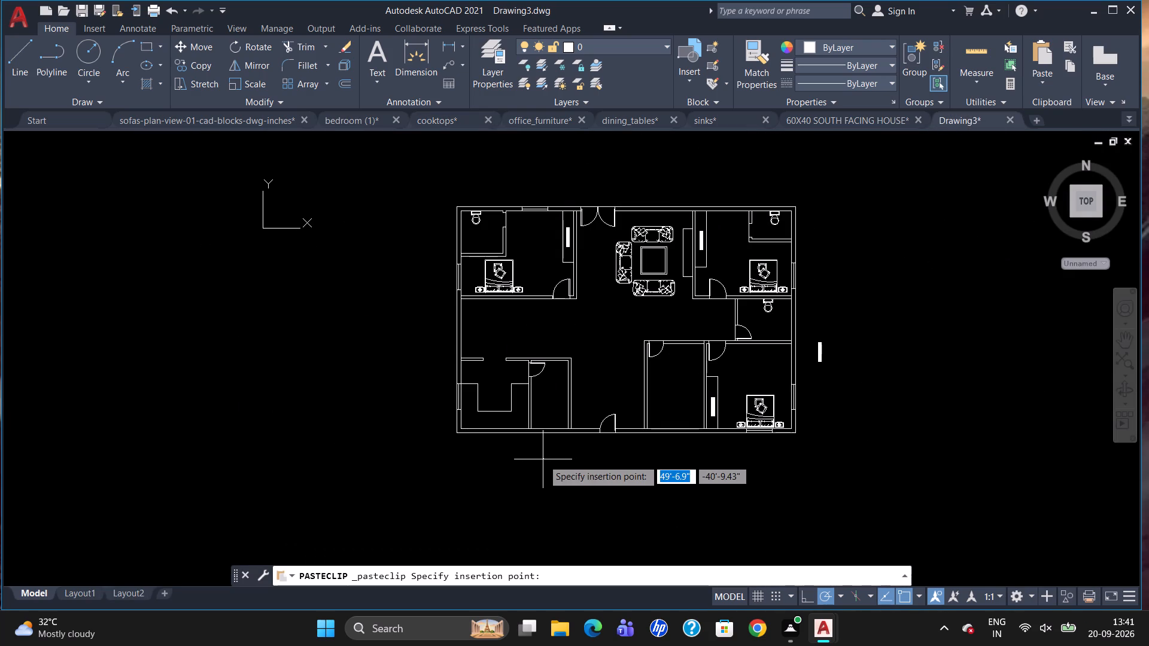
{"action": "left_click", "coordinate": [546, 465]}
Group all the objects of the tiny pasted cooktop south of the plan.
{"action": "left_click_drag", "start_coordinate": [571, 480], "coordinate": [490, 480]}
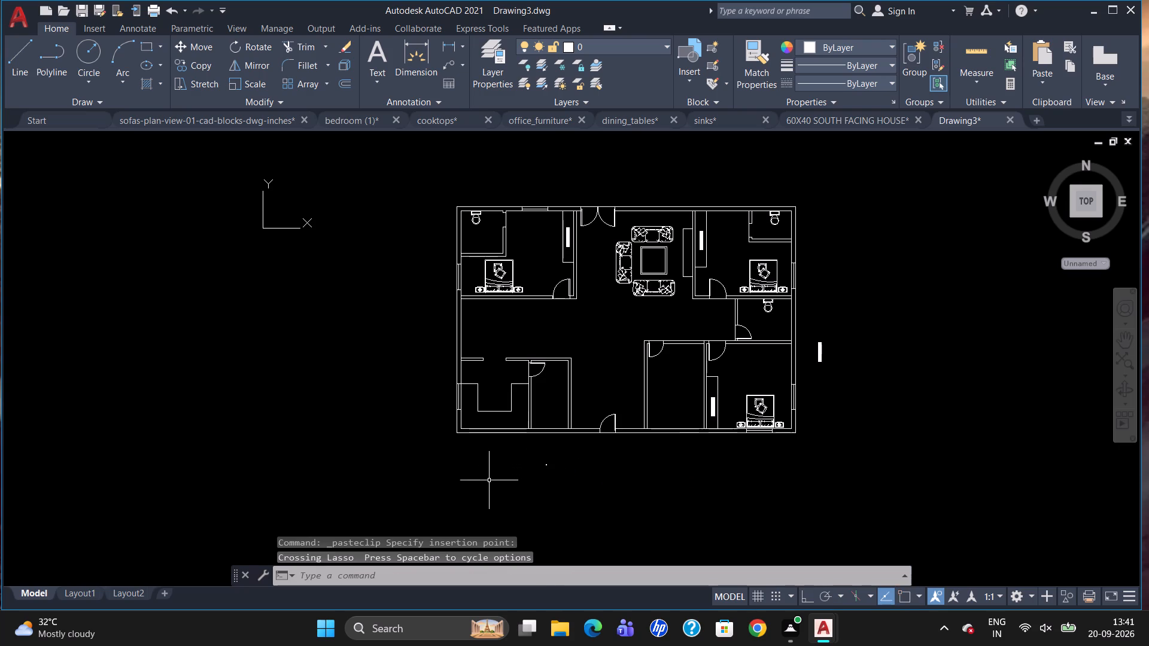
{"action": "left_click_drag", "start_coordinate": [556, 484], "coordinate": [493, 468]}
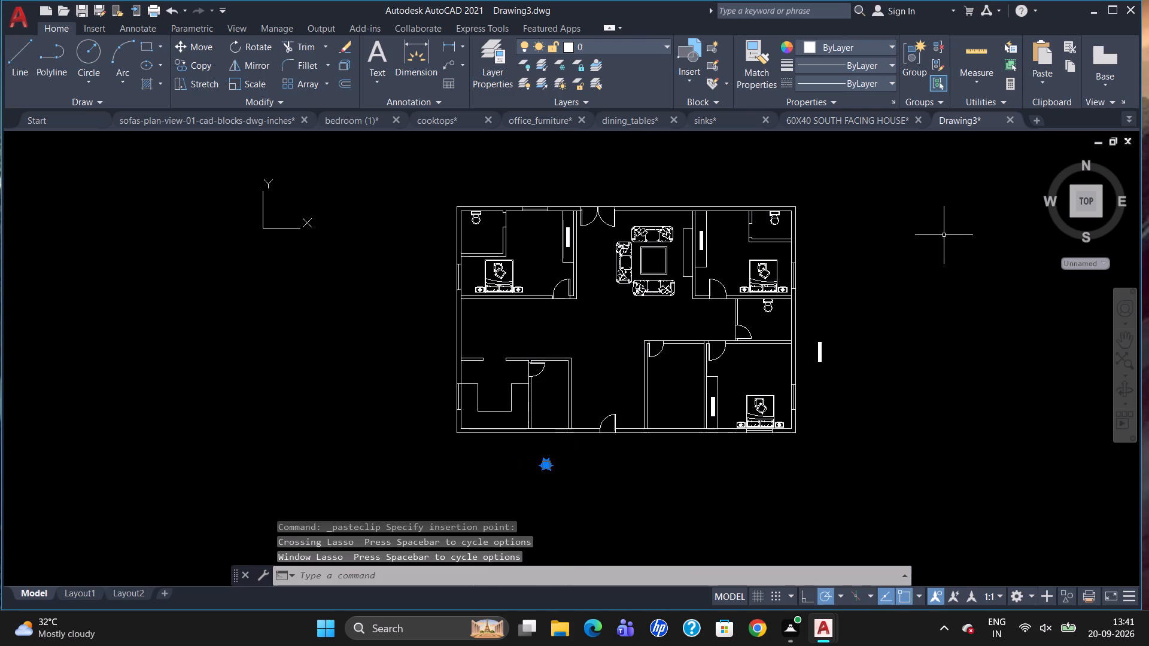
{"action": "left_click", "coordinate": [917, 63]}
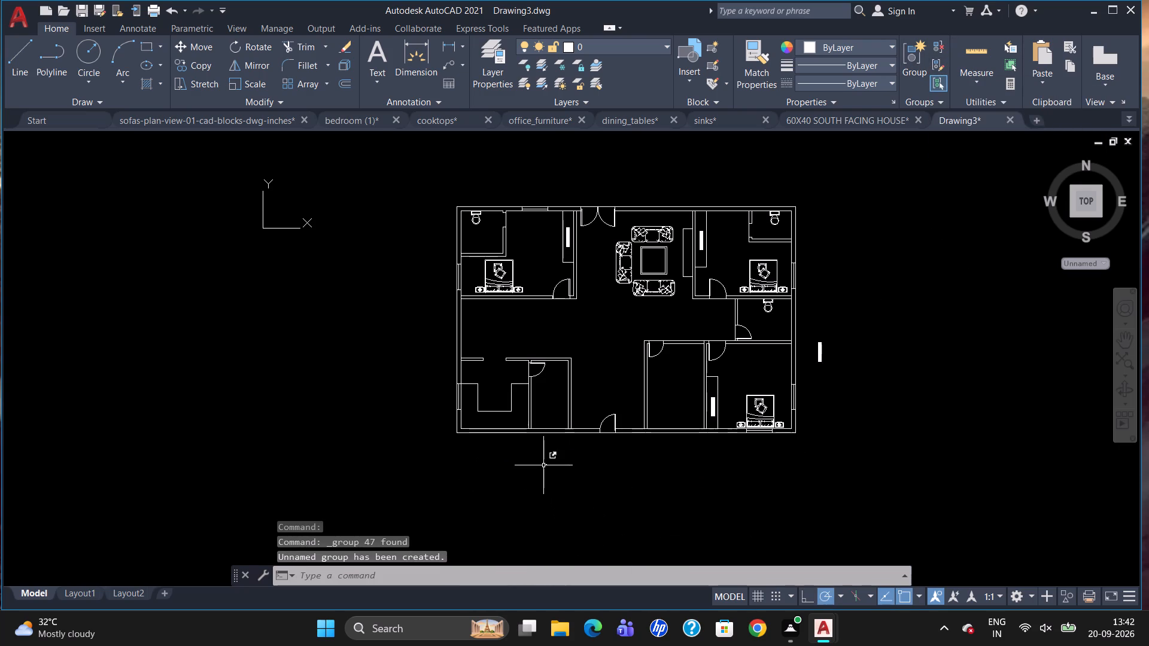
Scale the grouped cooktop up freehand from a base point beside it, making it far larger.
{"action": "left_click_drag", "start_coordinate": [546, 465], "coordinate": [566, 478]}
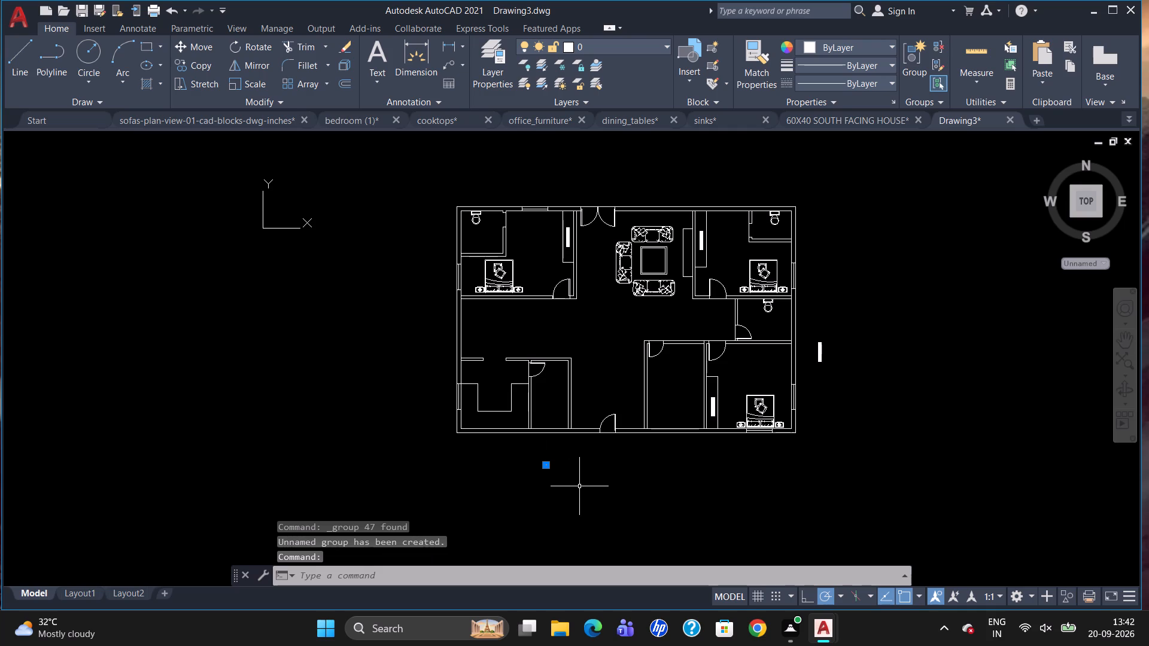
{"action": "type", "text": "SC"}
{"action": "key", "text": "Return"}
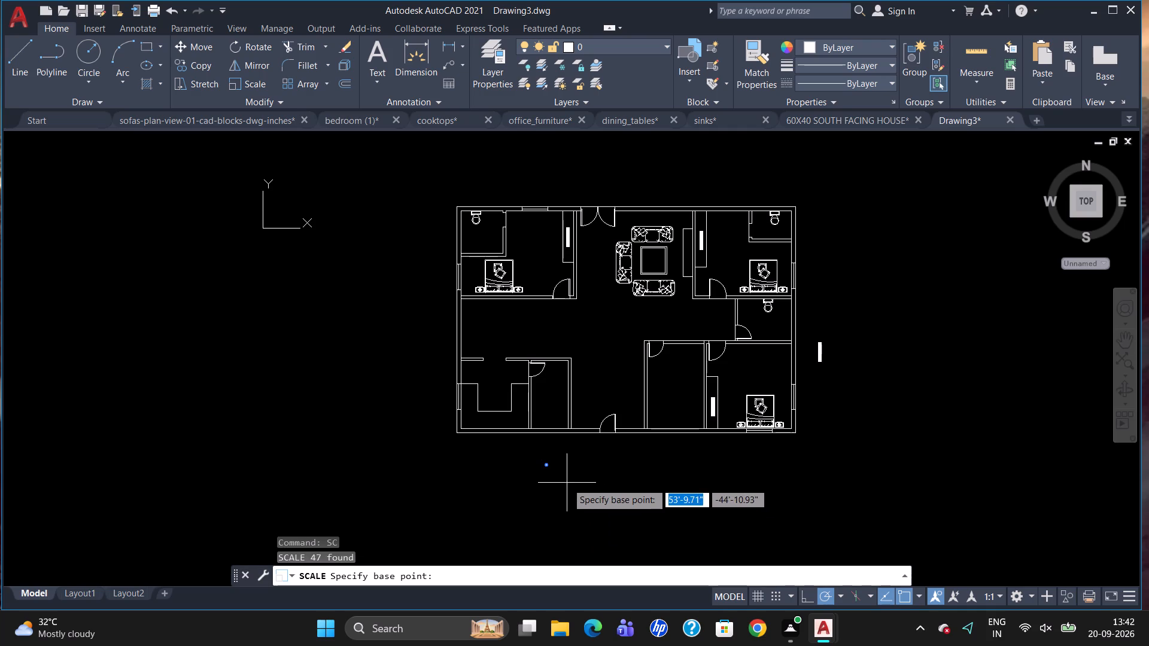
{"action": "left_click_drag", "start_coordinate": [545, 467], "coordinate": [552, 473]}
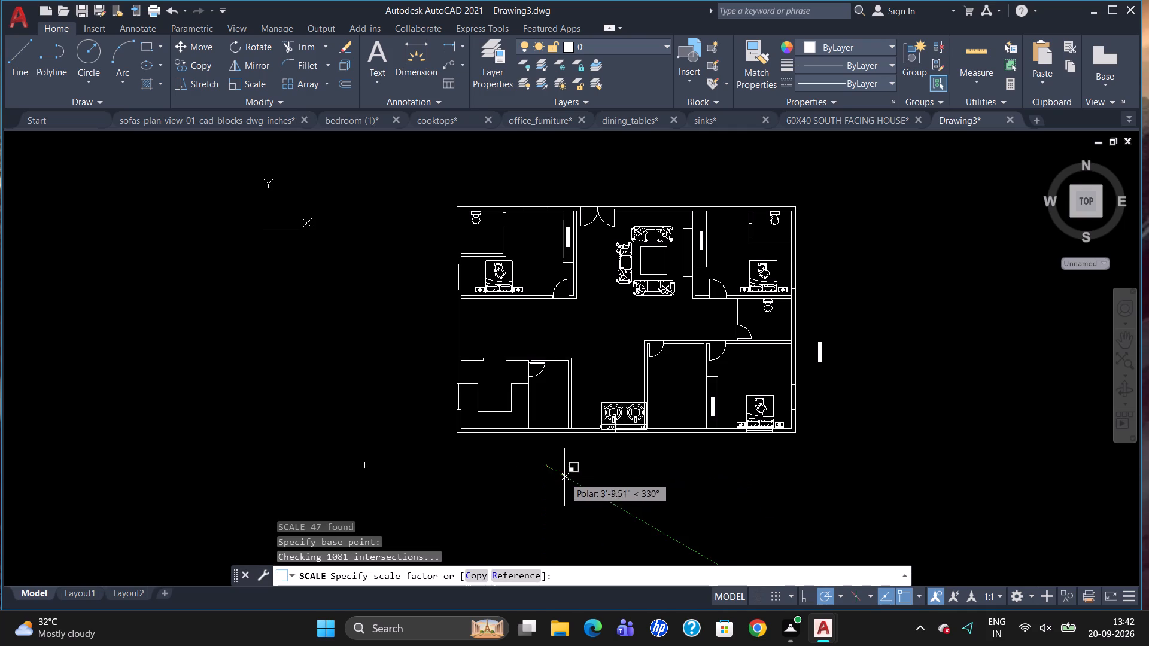
{"action": "left_click", "coordinate": [571, 479]}
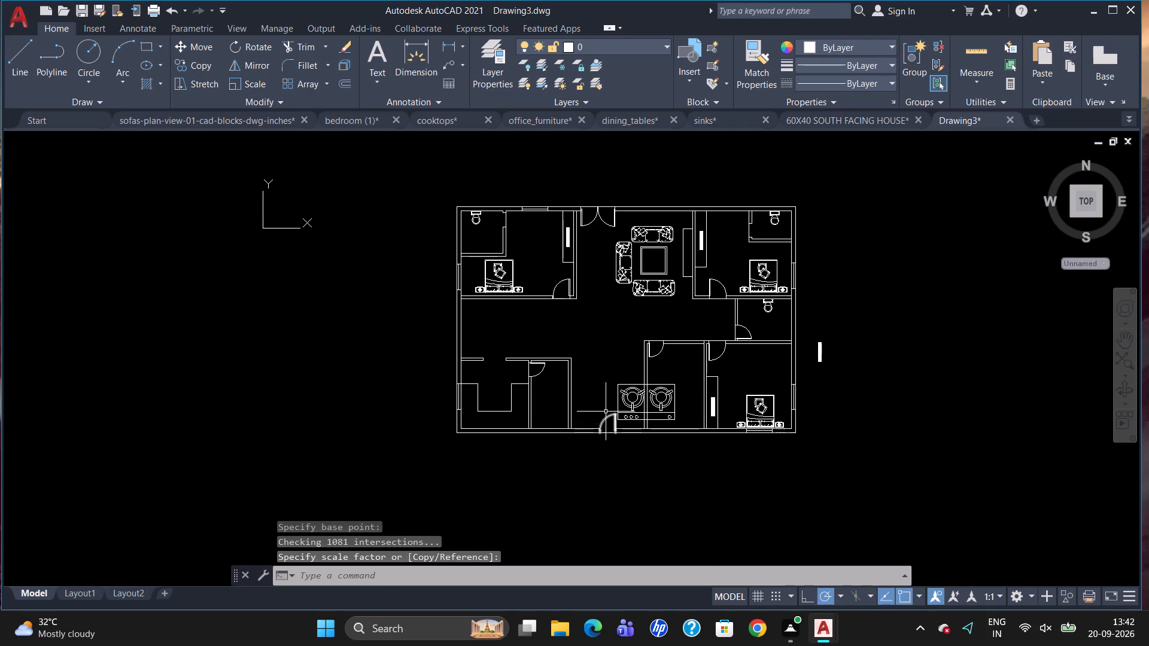
Rotate the enlarged cooktop group 180° about a point inside it.
{"action": "left_click", "coordinate": [616, 394]}
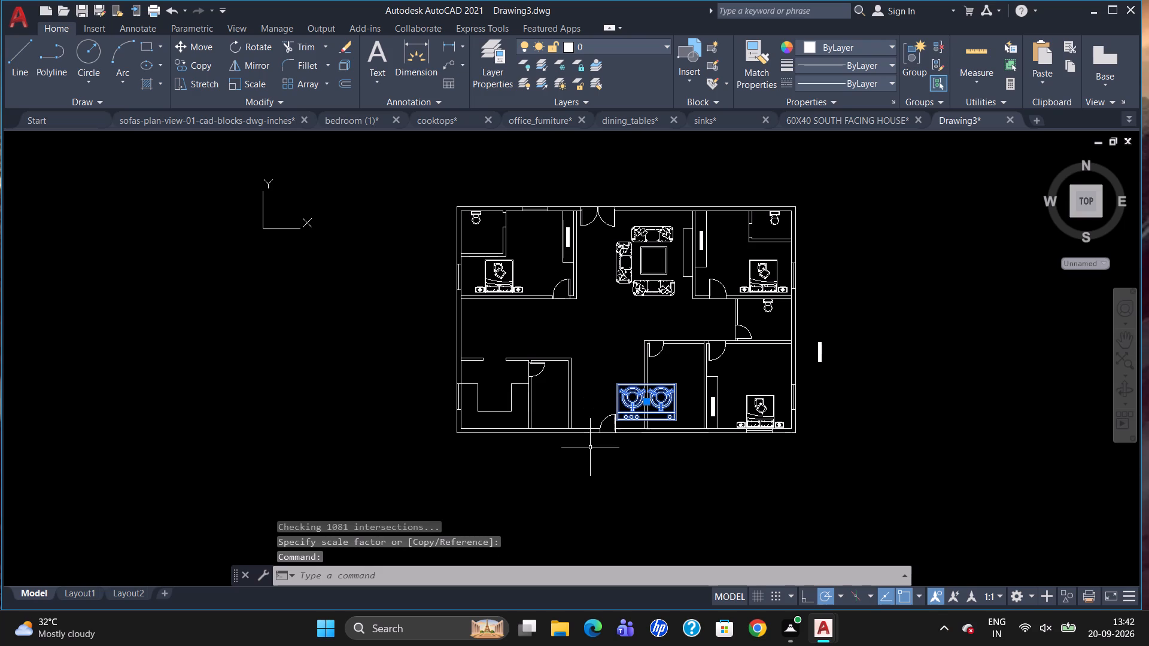
{"action": "type", "text": "RO"}
{"action": "key", "text": "Return"}
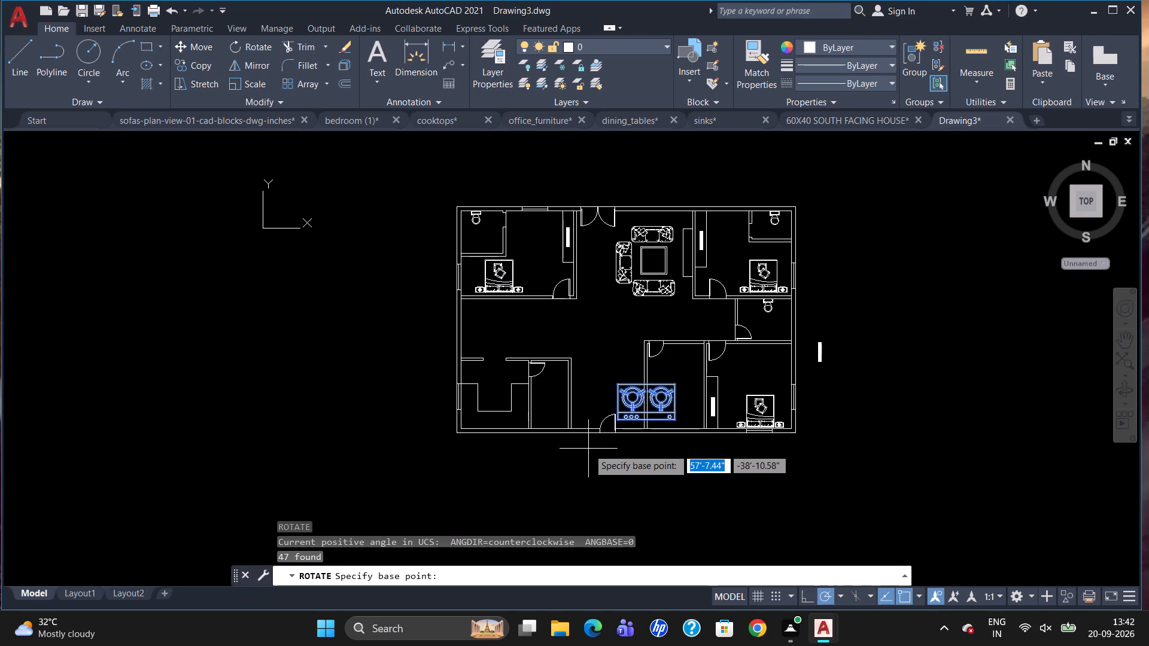
{"action": "left_click_drag", "start_coordinate": [657, 403], "coordinate": [667, 428]}
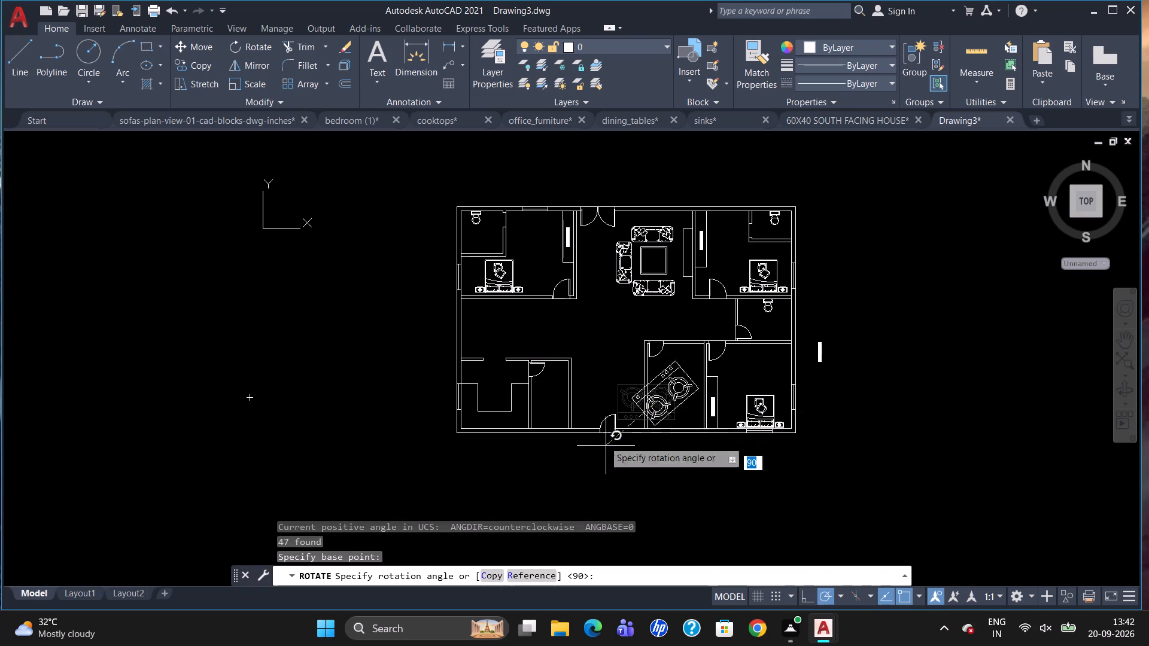
{"action": "left_click_drag", "start_coordinate": [591, 395], "coordinate": [594, 401]}
Move the rotated cooktop into the south-west kitchen, over the south counter and wall.
{"action": "left_click", "coordinate": [664, 409]}
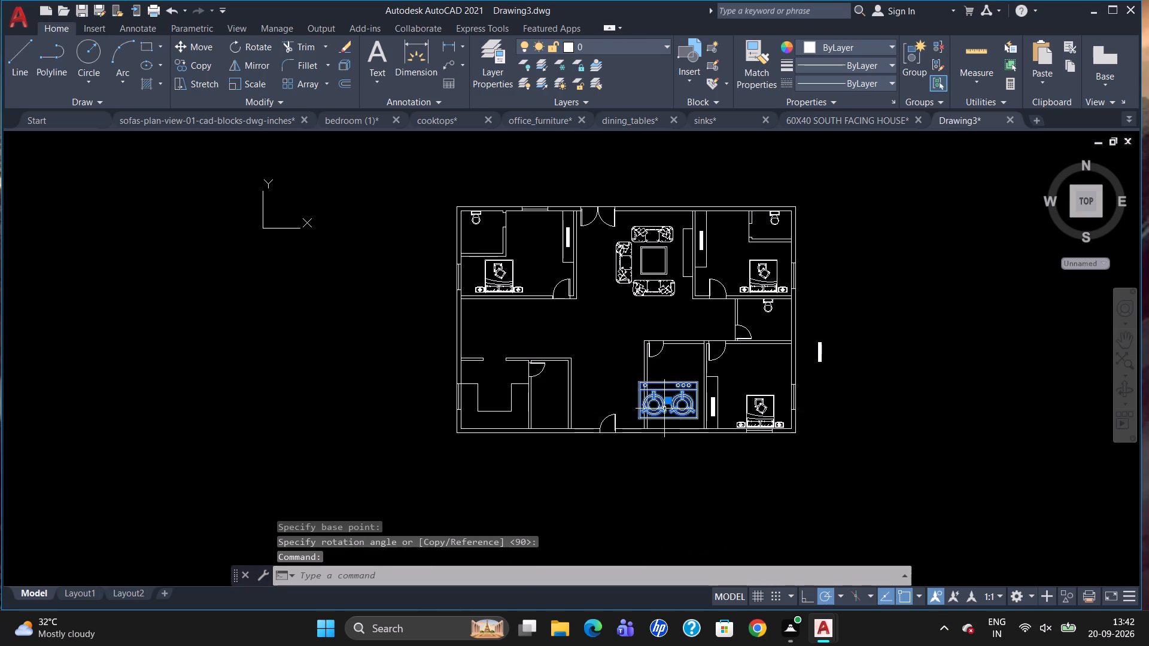
{"action": "key", "text": "m"}
{"action": "key", "text": "Return"}
{"action": "left_click", "coordinate": [664, 409]}
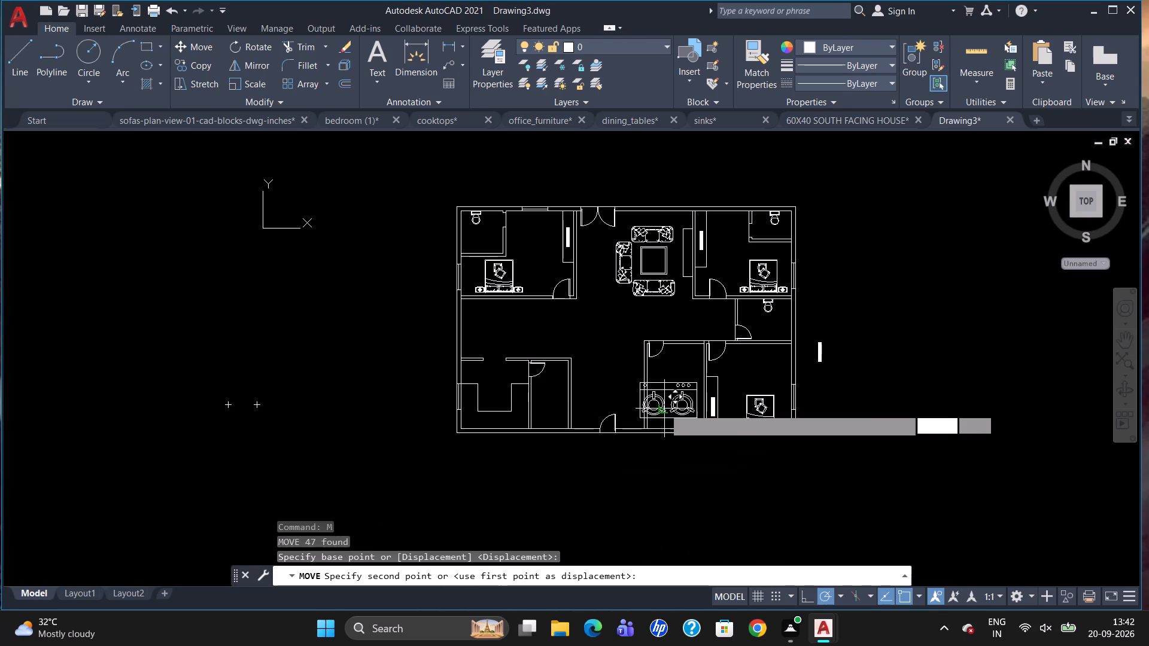
{"action": "scroll", "coordinate": [482, 437], "scroll_direction": "up", "scroll_amount": 2}
{"action": "left_click", "coordinate": [496, 435]}
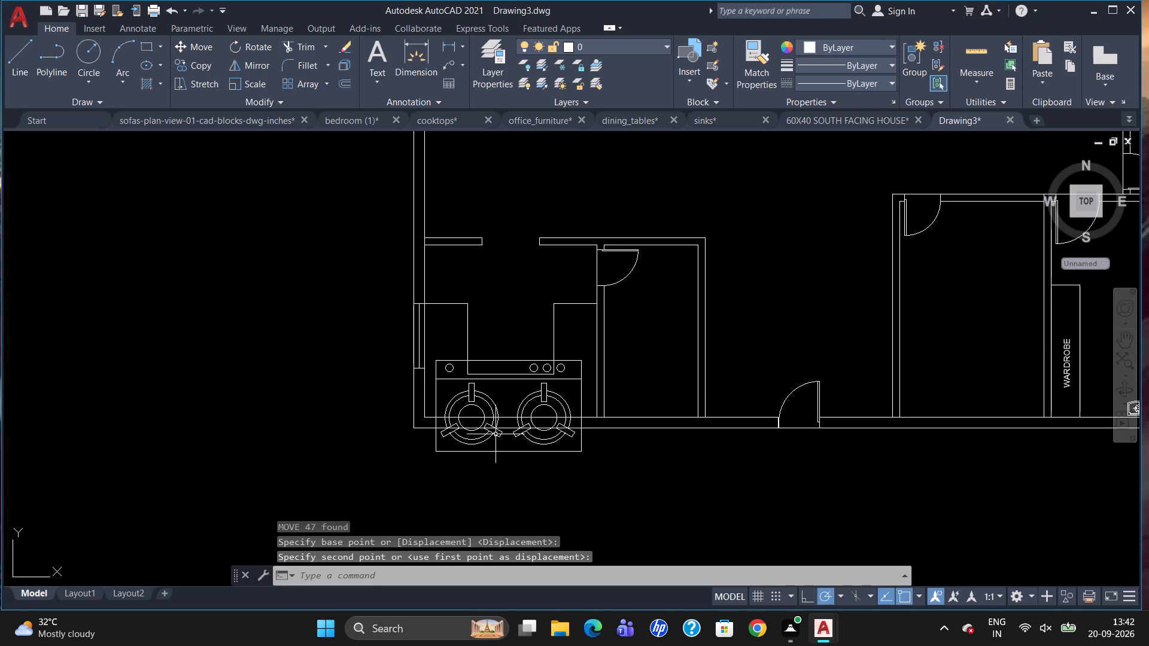
Scale the cooktop down freehand from its south-west corner to less than half its size, small enough for the counter depth.
{"action": "left_click", "coordinate": [496, 434]}
{"action": "type", "text": "SC"}
{"action": "key", "text": "Return"}
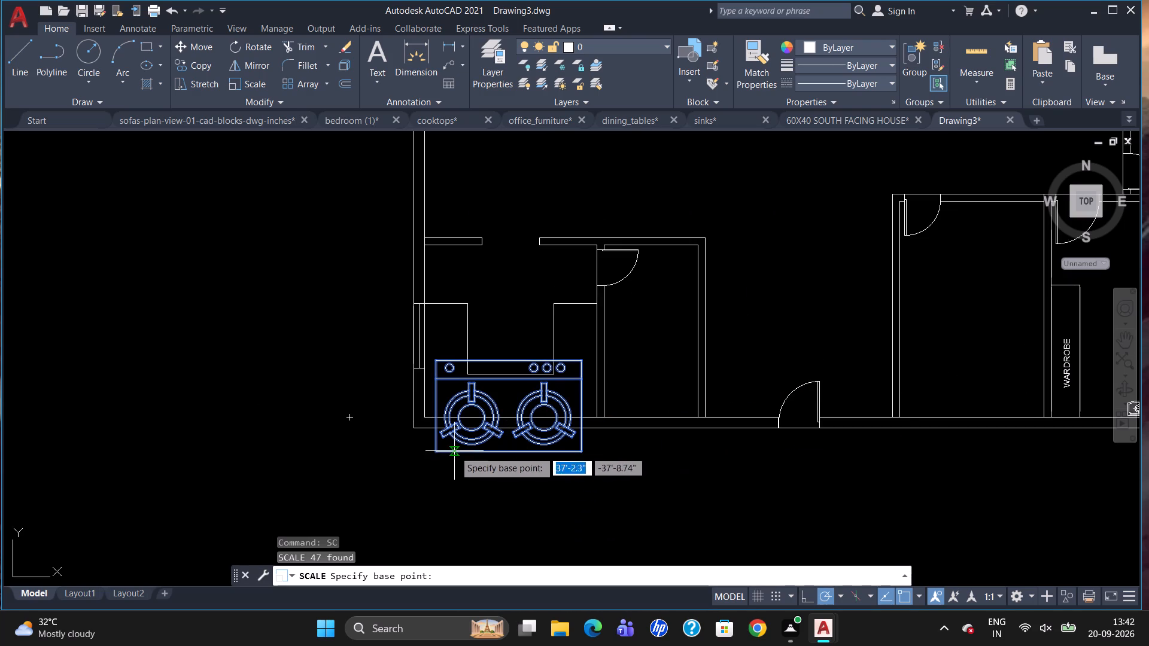
{"action": "left_click", "coordinate": [439, 450]}
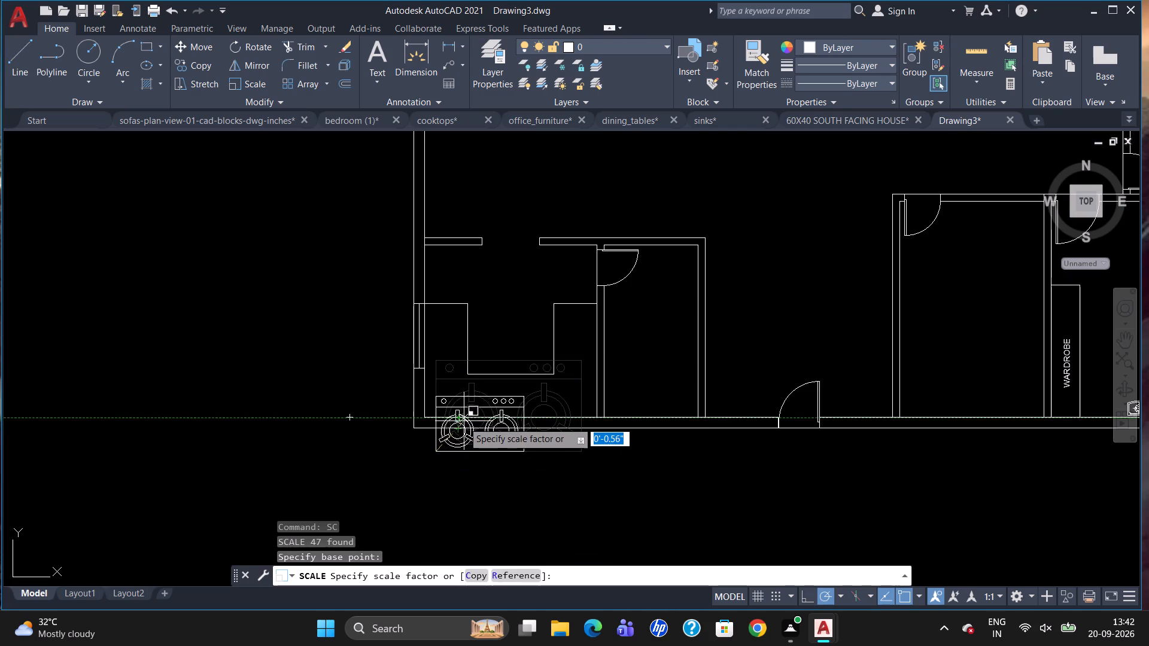
{"action": "left_click", "coordinate": [453, 430]}
Move the reduced cooktop onto the kitchen's south counter, between the counter edge and the outer wall.
{"action": "left_click", "coordinate": [452, 432]}
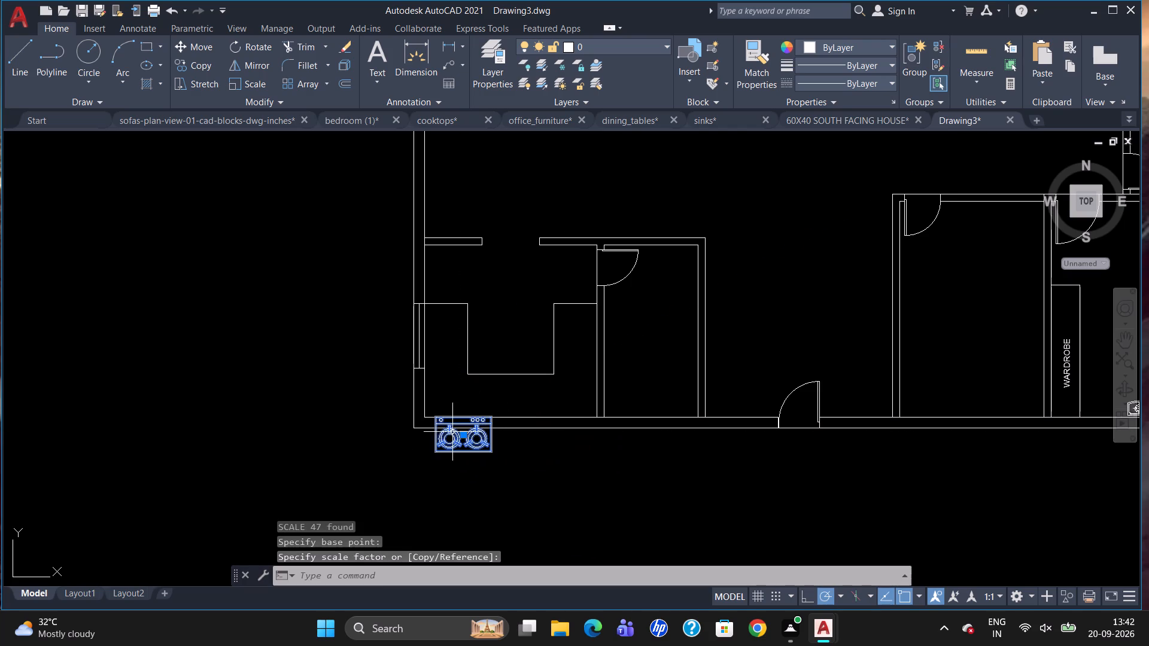
{"action": "left_click", "coordinate": [461, 436]}
{"action": "scroll", "coordinate": [495, 410], "scroll_direction": "up", "scroll_amount": 3}
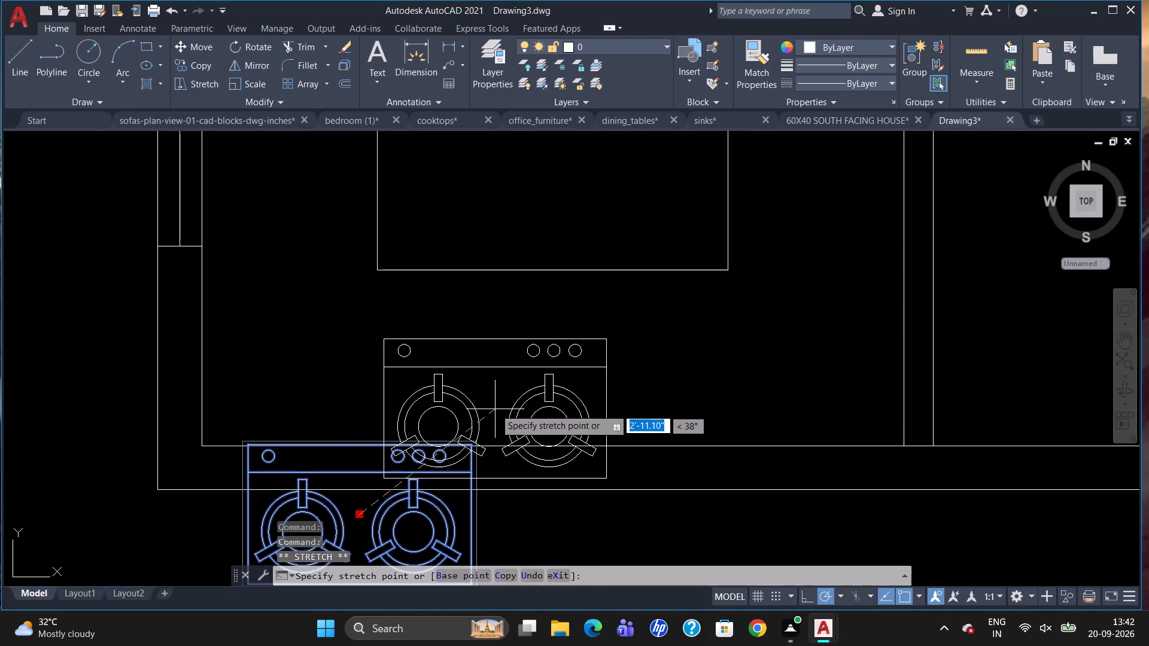
{"action": "left_click", "coordinate": [534, 359]}
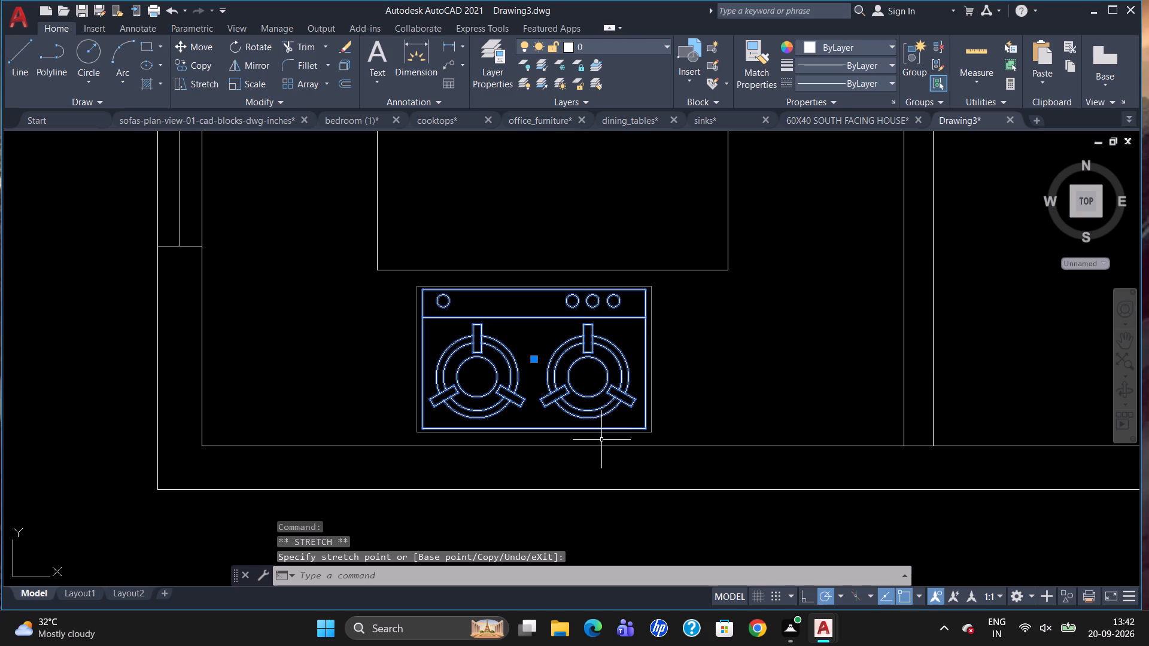
{"action": "key", "text": "Escape"}
Insert the "Sink-single - 30 in top" block from DesignCenter's Kitchens.dwg into the empty space west of the floor plan.
{"action": "scroll", "coordinate": [611, 444], "scroll_direction": "down", "scroll_amount": 1}
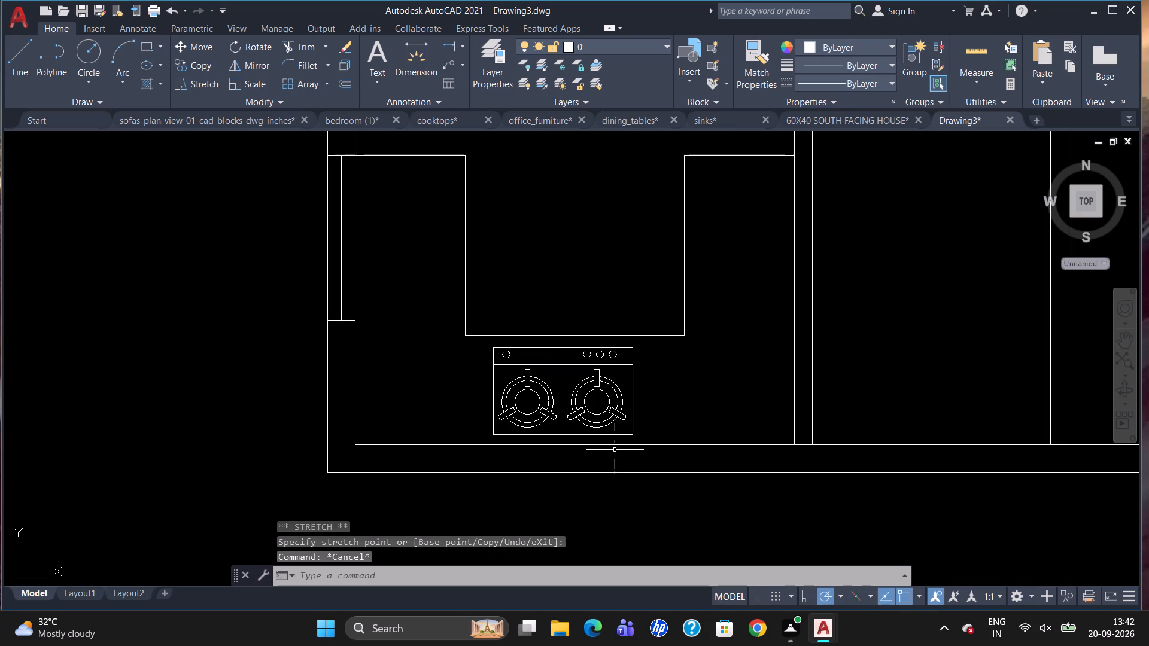
{"action": "scroll", "coordinate": [584, 341], "scroll_direction": "down", "scroll_amount": 1}
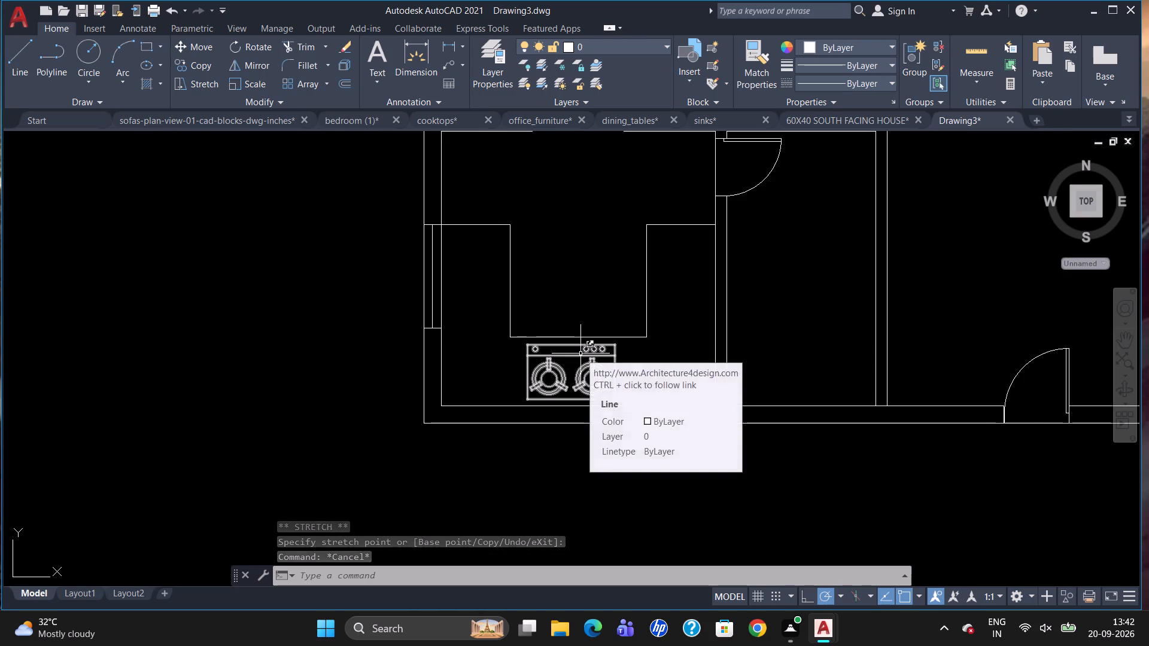
{"action": "scroll", "coordinate": [578, 355], "scroll_direction": "down", "scroll_amount": 1}
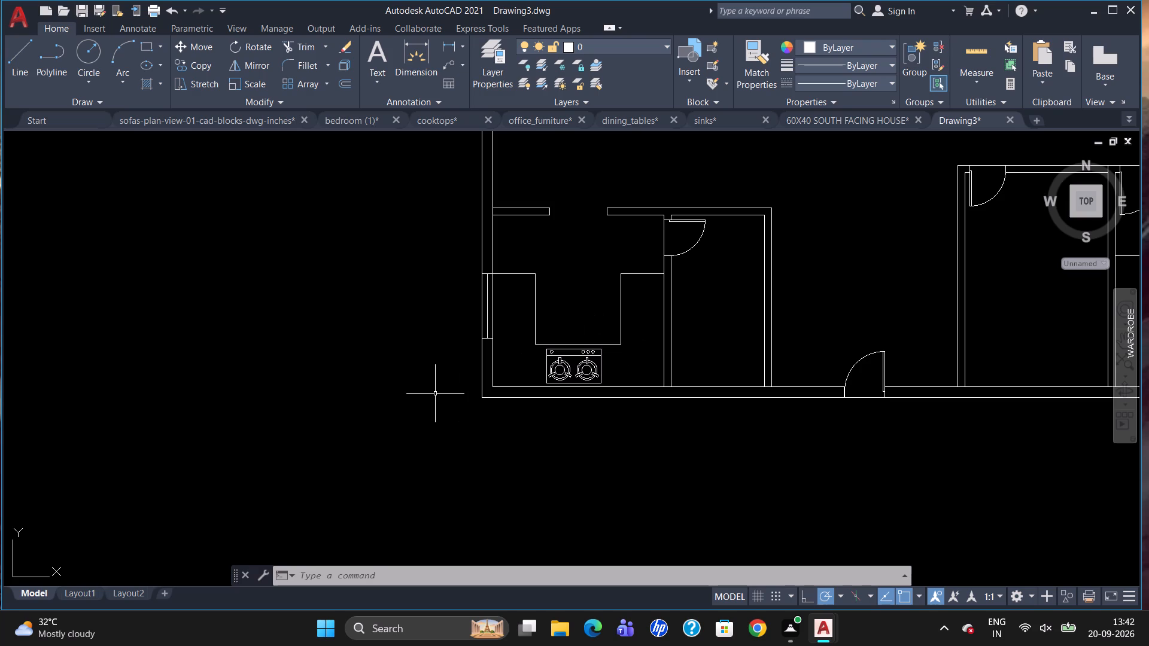
{"action": "key", "text": "ctrl+2"}
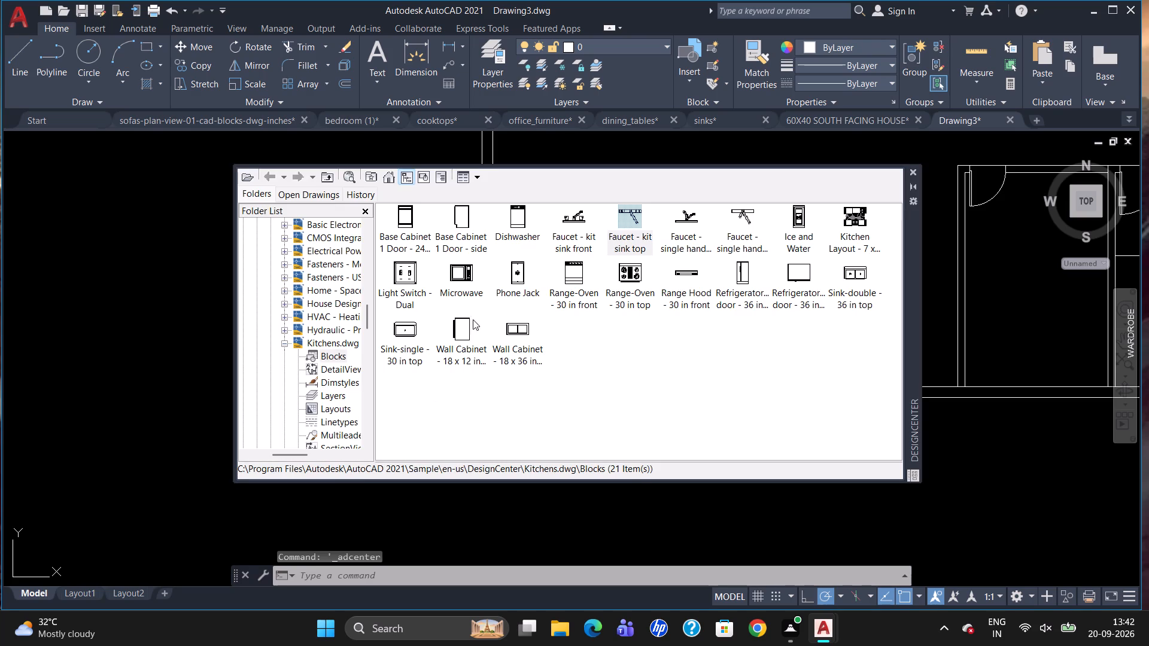
{"action": "left_click_drag", "start_coordinate": [409, 337], "coordinate": [78, 356]}
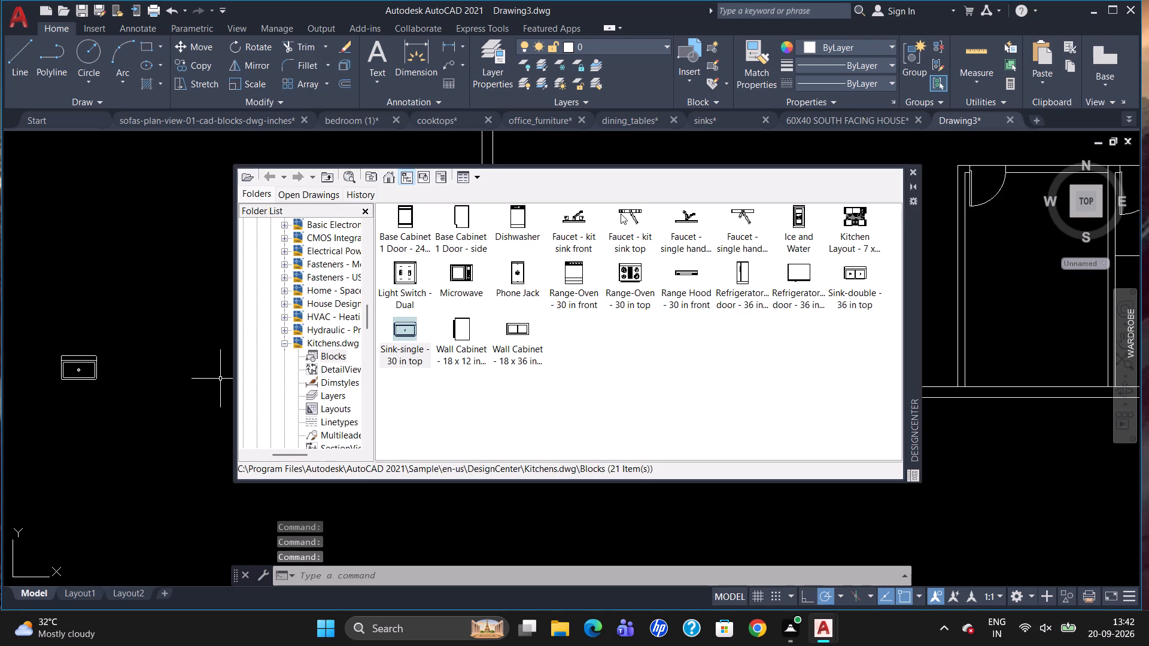
Insert the "Faucet - kit sink top" block at the middle of the sink's rear edge and close DesignCenter.
{"action": "left_click_drag", "start_coordinate": [638, 206], "coordinate": [78, 354]}
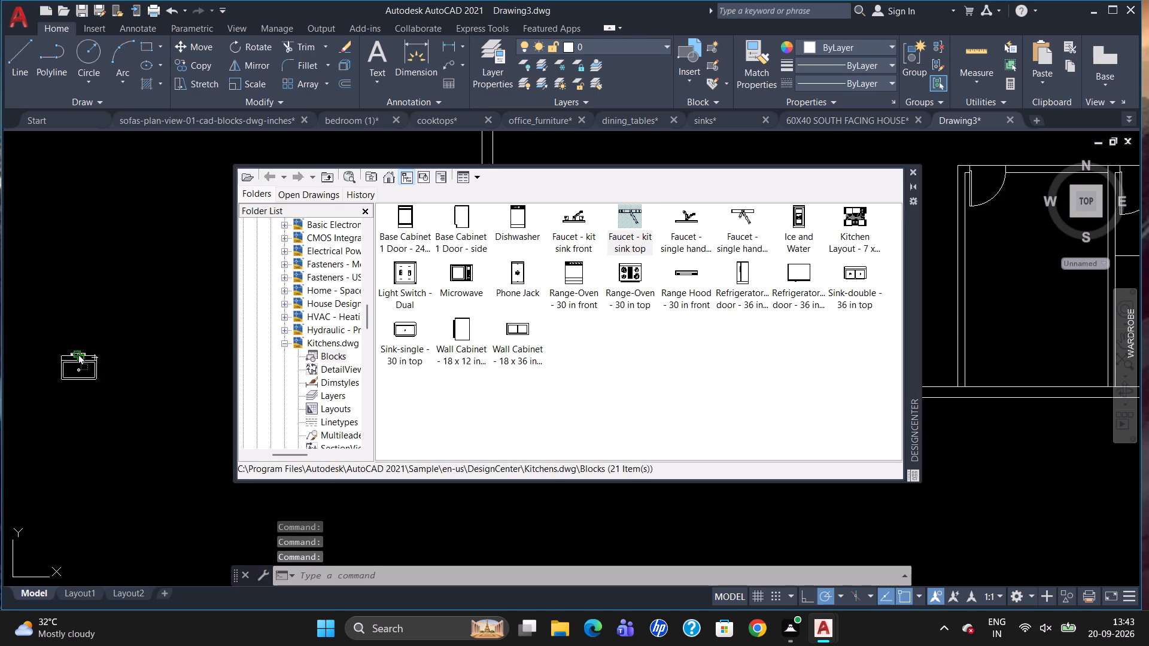
{"action": "left_click_drag", "start_coordinate": [78, 354], "coordinate": [78, 356]}
{"action": "left_click", "coordinate": [916, 171]}
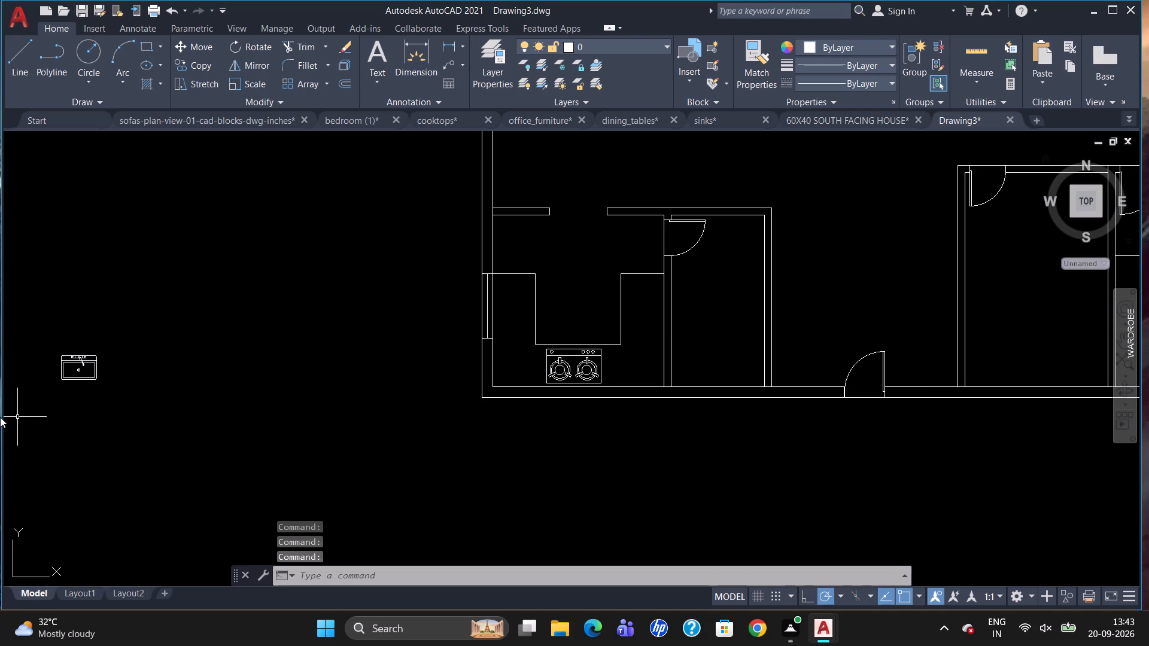
Group the single sink and its faucet together.
{"action": "left_click", "coordinate": [93, 358]}
{"action": "scroll", "coordinate": [85, 361], "scroll_direction": "up", "scroll_amount": 3}
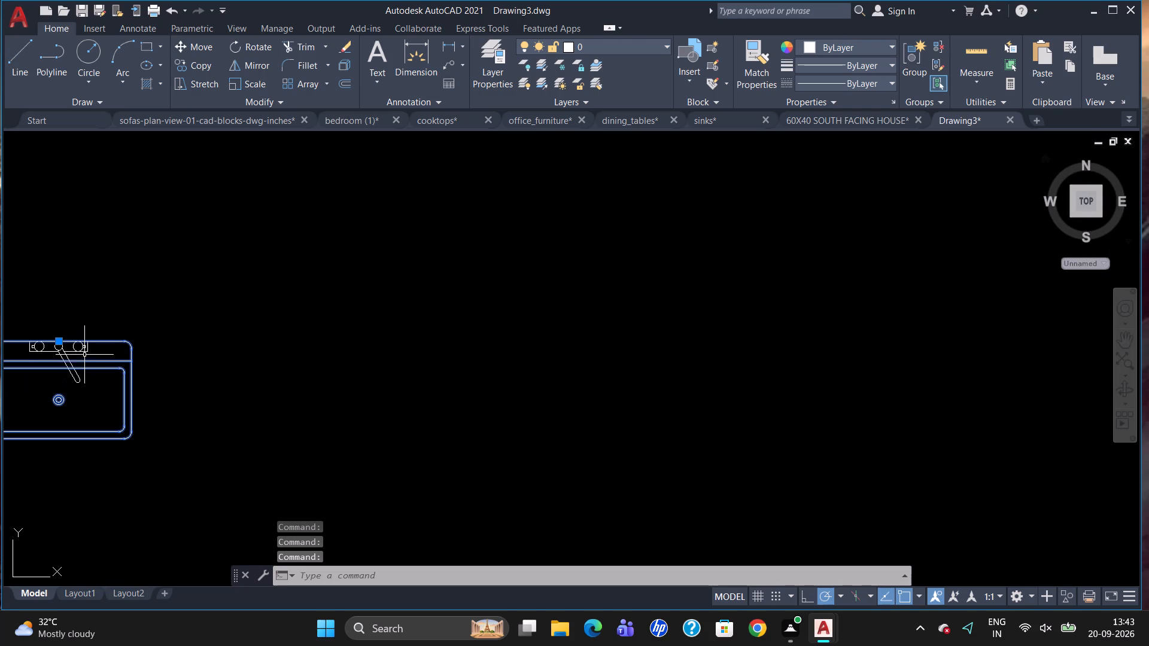
{"action": "left_click", "coordinate": [82, 348]}
{"action": "key", "text": "g"}
{"action": "key", "text": "Return"}
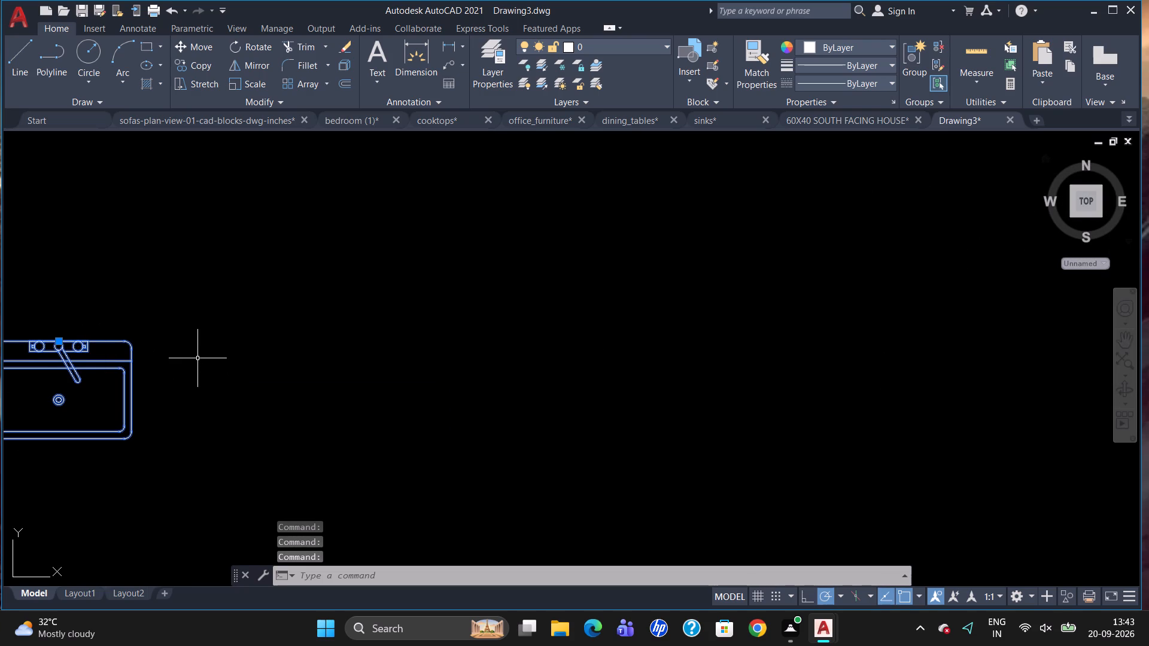
Rotate the sink and faucet group 270° so the faucet is on its east side.
{"action": "scroll", "coordinate": [324, 310], "scroll_direction": "down", "scroll_amount": 1}
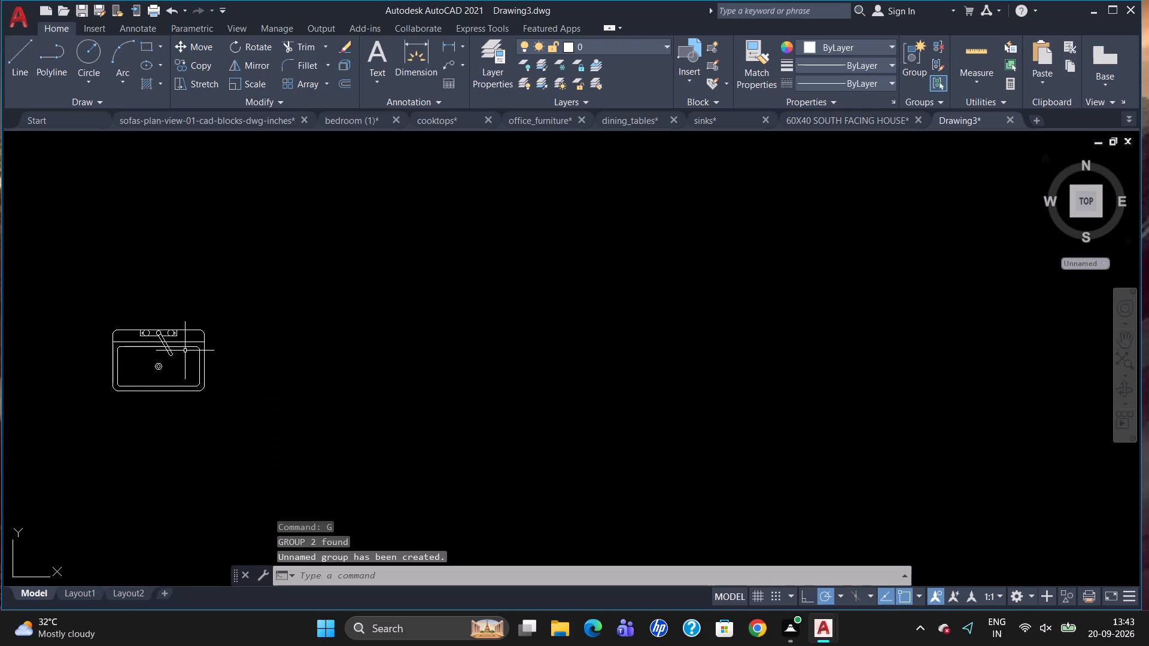
{"action": "left_click", "coordinate": [186, 346]}
{"action": "type", "text": "RO"}
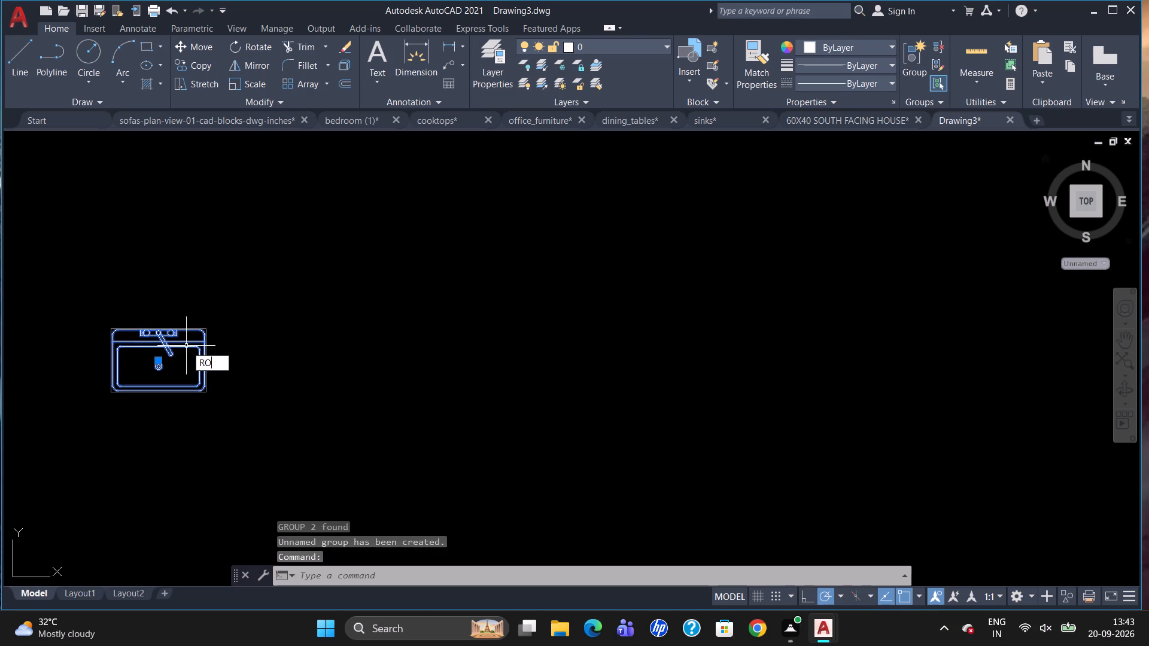
{"action": "key", "text": "Return"}
{"action": "left_click", "coordinate": [187, 346]}
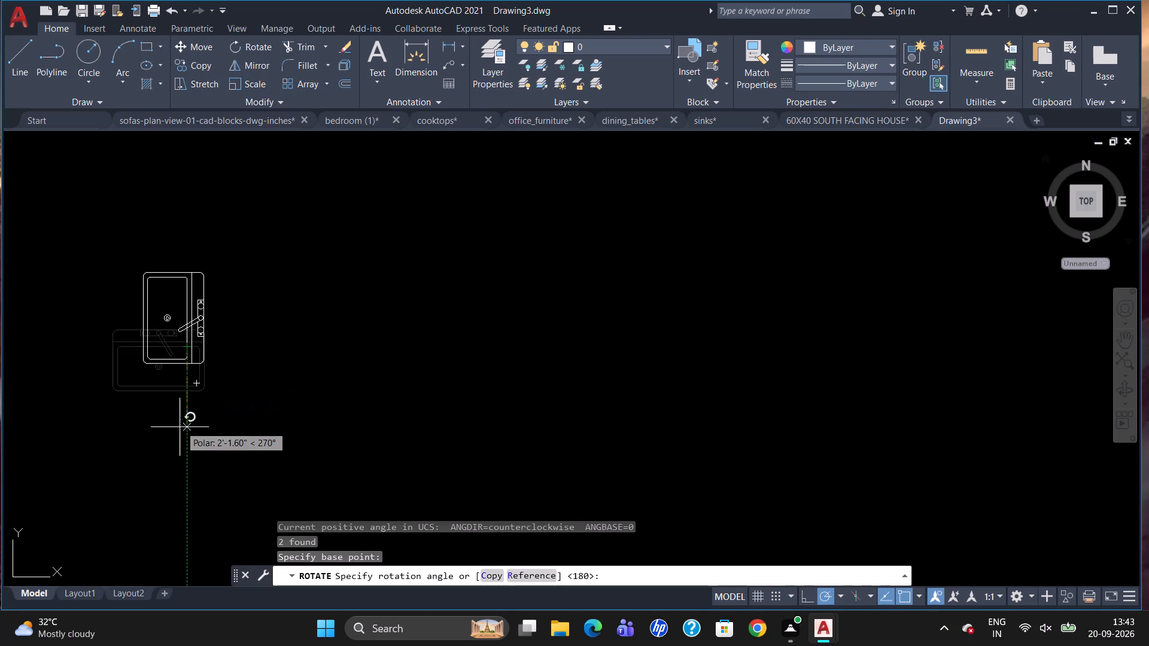
{"action": "left_click_drag", "start_coordinate": [180, 428], "coordinate": [180, 421]}
Move the sink group onto the kitchen's east counter, with the faucet side toward the wall.
{"action": "left_click", "coordinate": [191, 358]}
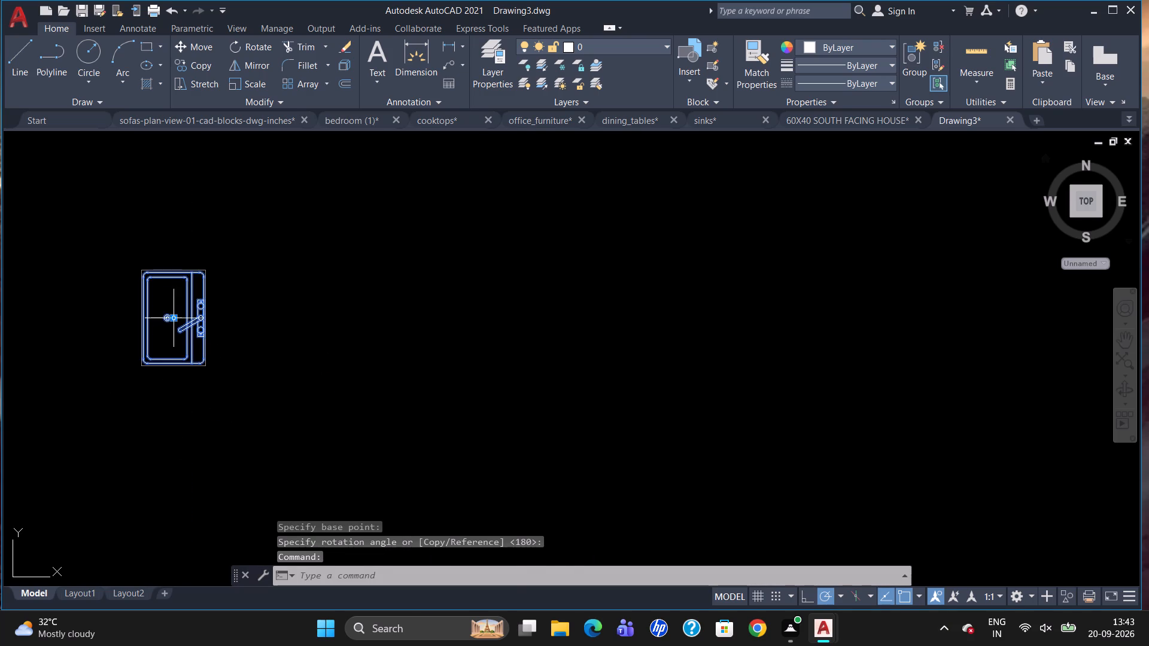
{"action": "left_click_drag", "start_coordinate": [175, 317], "coordinate": [196, 323]}
{"action": "scroll", "coordinate": [554, 322], "scroll_direction": "down", "scroll_amount": 3}
{"action": "scroll", "coordinate": [846, 318], "scroll_direction": "up", "scroll_amount": 4}
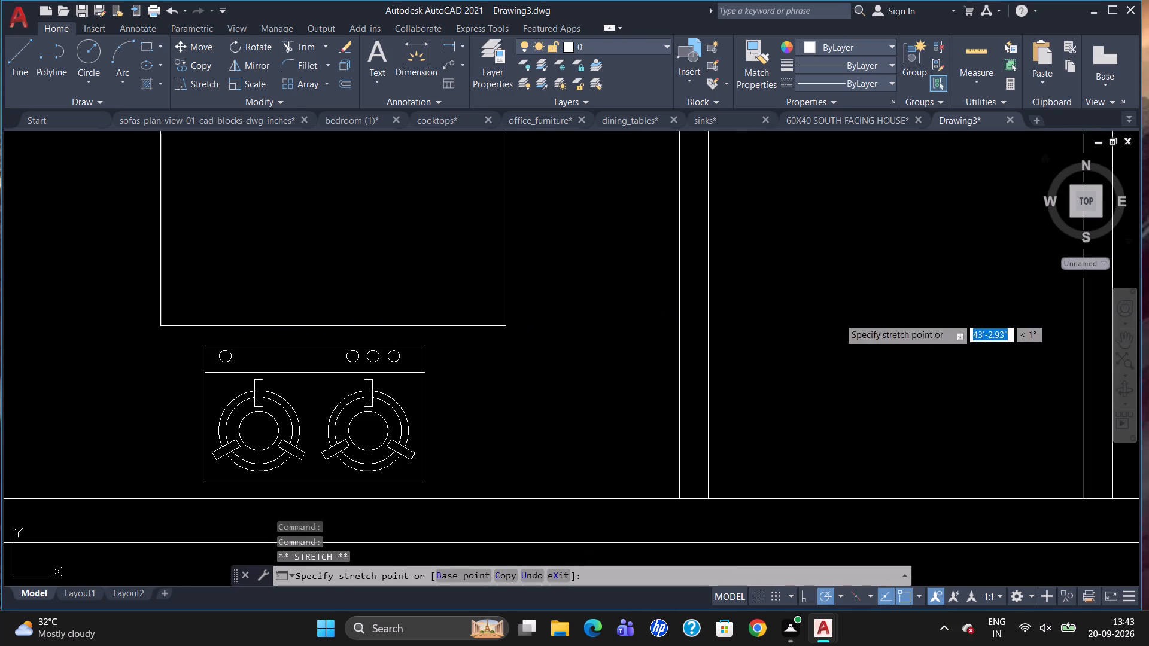
{"action": "left_click", "coordinate": [595, 226]}
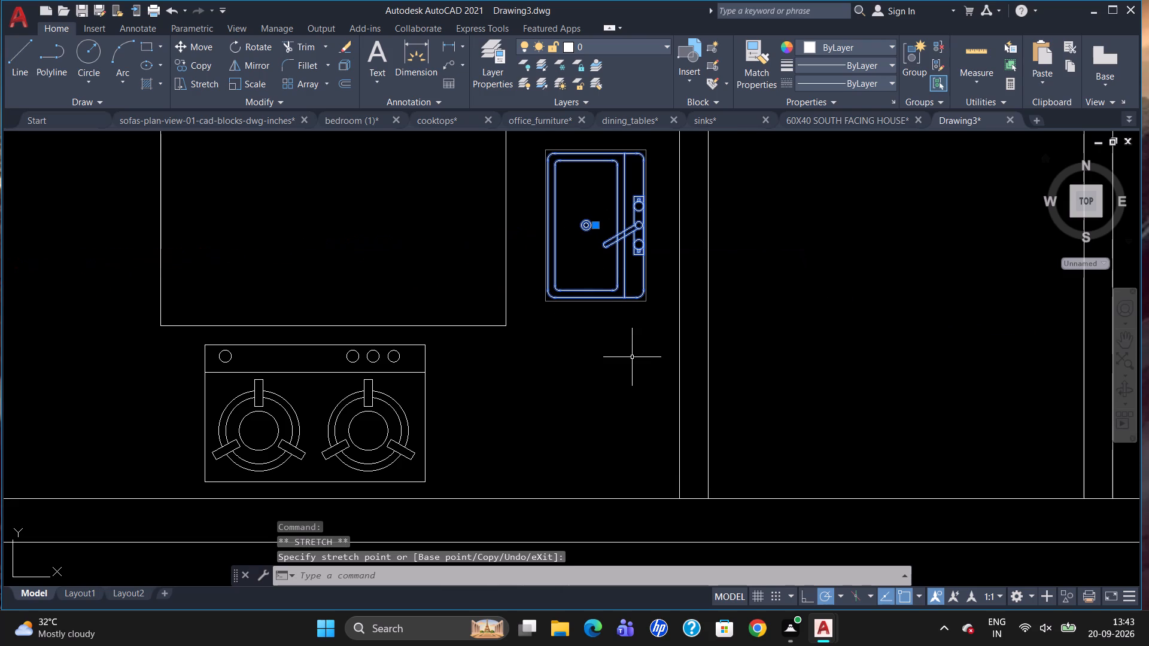
{"action": "key", "text": "Escape"}
Add a 5" high multiline text label reading "KITCHEN" and "12'-0" X 12'-0"" on two lines in the kitchen's open floor.
{"action": "scroll", "coordinate": [633, 356], "scroll_direction": "down", "scroll_amount": 1}
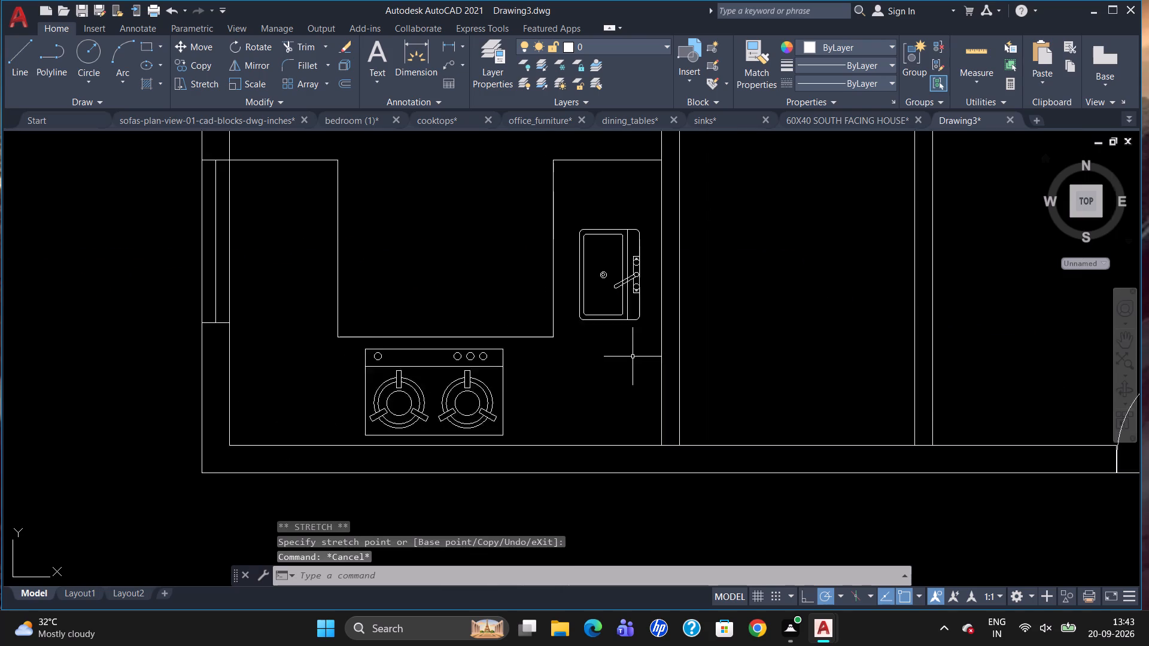
{"action": "scroll", "coordinate": [633, 356], "scroll_direction": "down", "scroll_amount": 1}
{"action": "scroll", "coordinate": [645, 415], "scroll_direction": "down", "scroll_amount": 1}
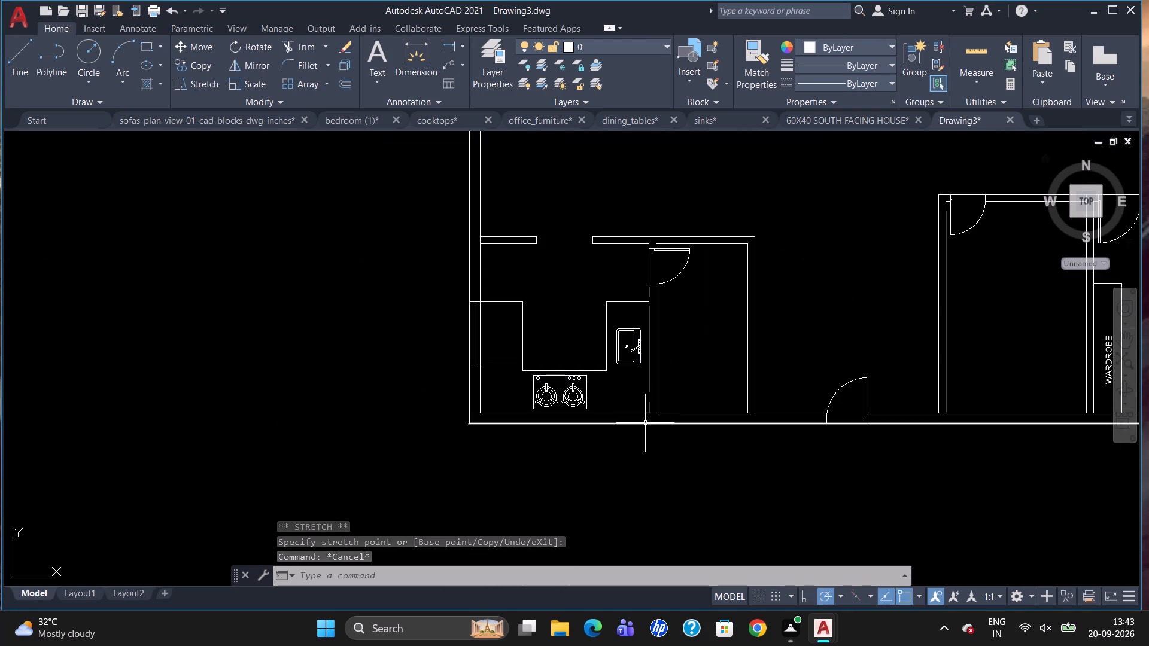
{"action": "scroll", "coordinate": [596, 365], "scroll_direction": "down", "scroll_amount": 1}
{"action": "scroll", "coordinate": [778, 266], "scroll_direction": "up", "scroll_amount": 1}
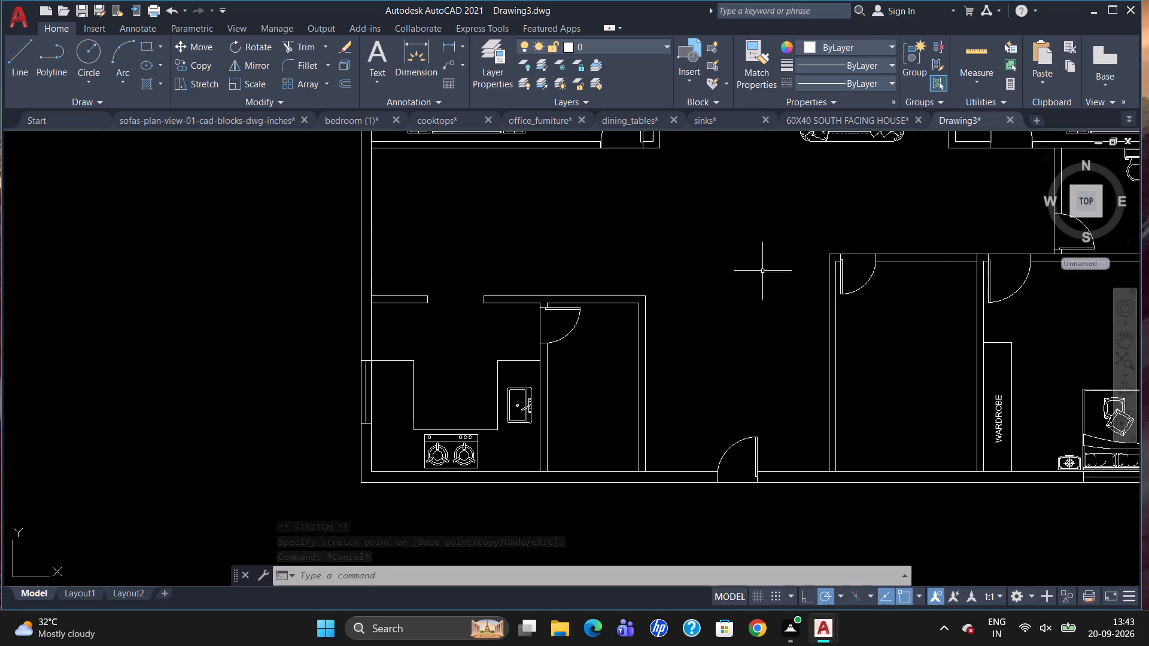
{"action": "scroll", "coordinate": [533, 315], "scroll_direction": "down", "scroll_amount": 1}
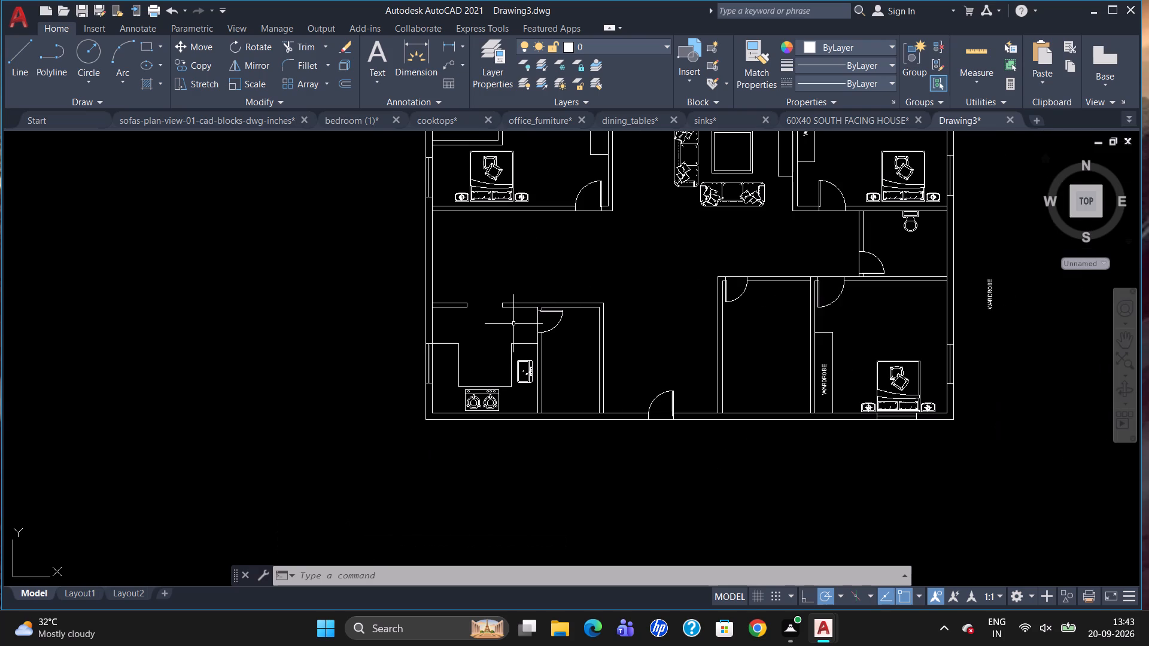
{"action": "scroll", "coordinate": [494, 325], "scroll_direction": "up", "scroll_amount": 1}
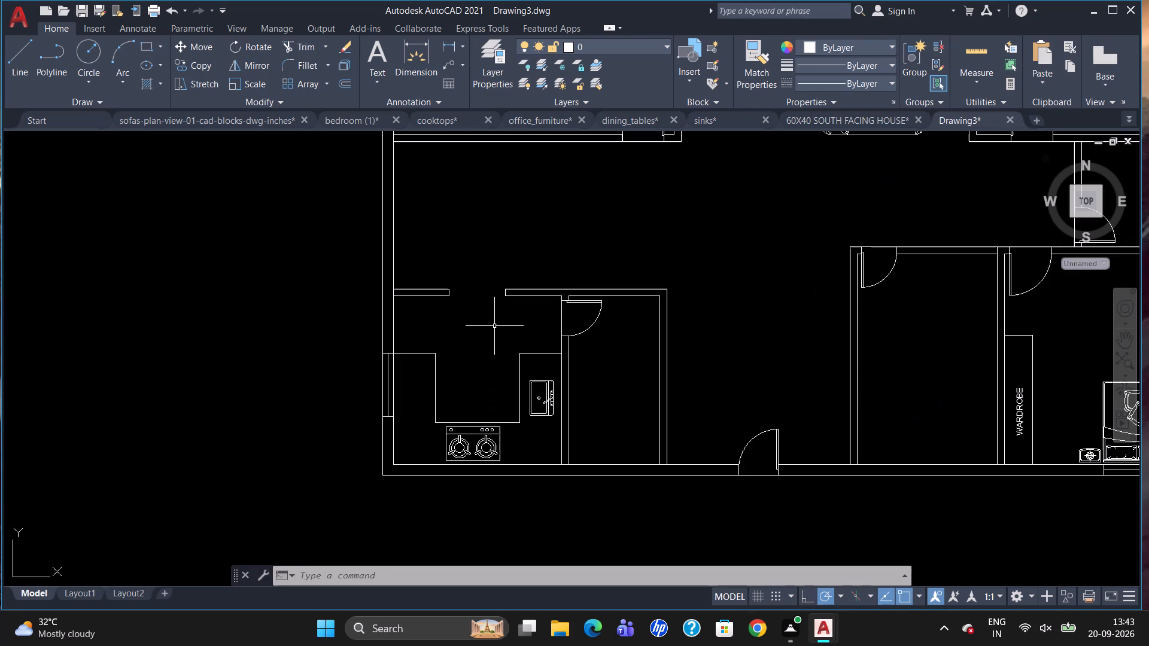
{"action": "key", "text": "t"}
{"action": "key", "text": "Return"}
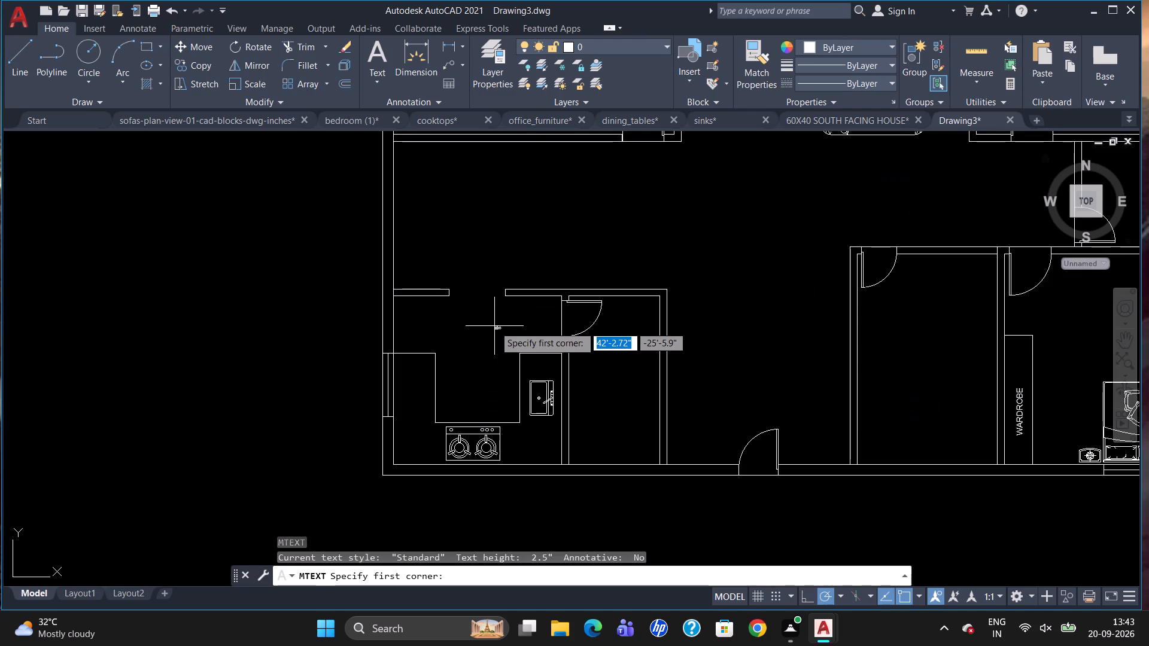
{"action": "left_click_drag", "start_coordinate": [446, 326], "coordinate": [459, 345]}
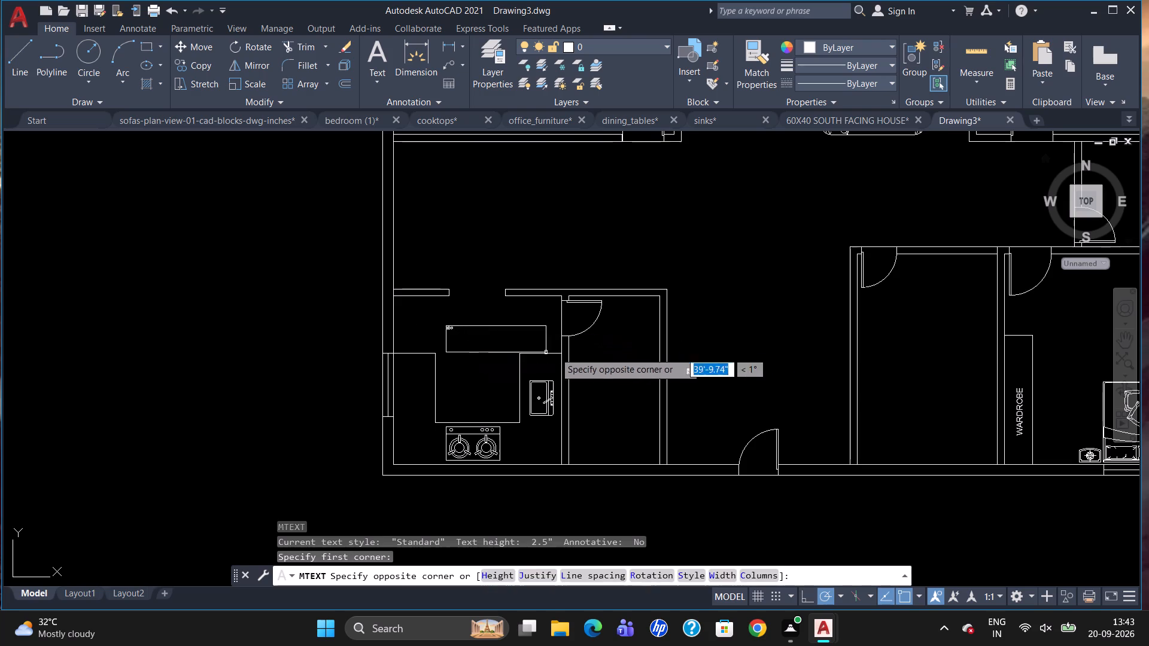
{"action": "left_click_drag", "start_coordinate": [577, 346], "coordinate": [571, 346]}
{"action": "left_click", "coordinate": [196, 66]}
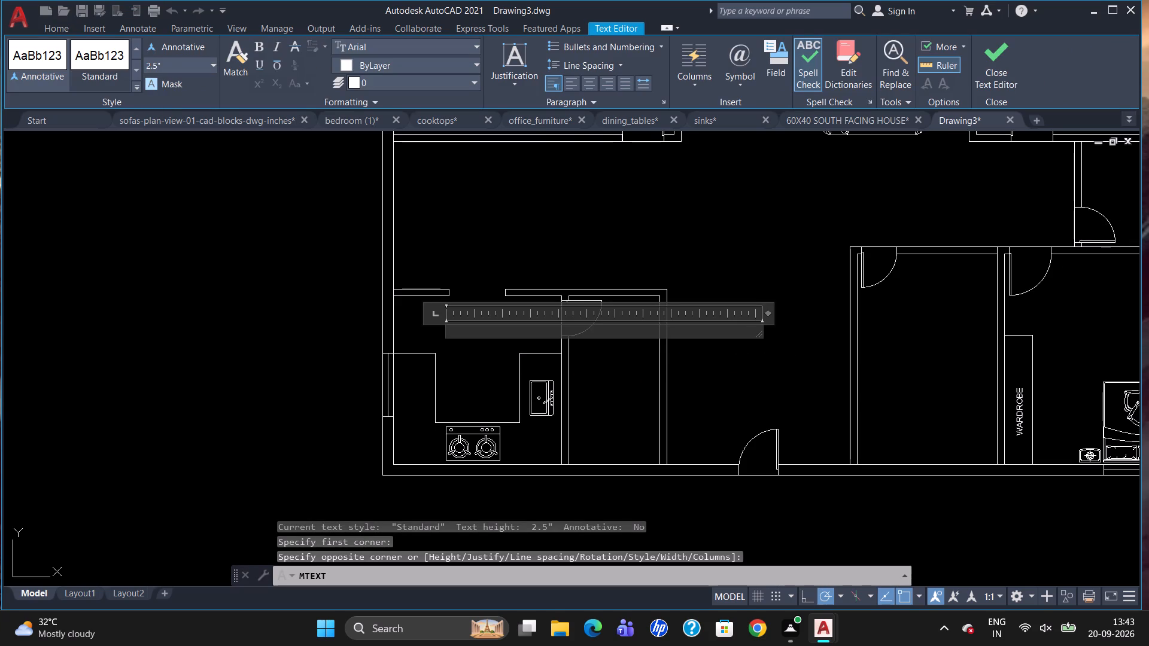
{"action": "key", "text": "BackSpace"}
{"action": "key", "text": "5"}
{"action": "key", "text": "Return"}
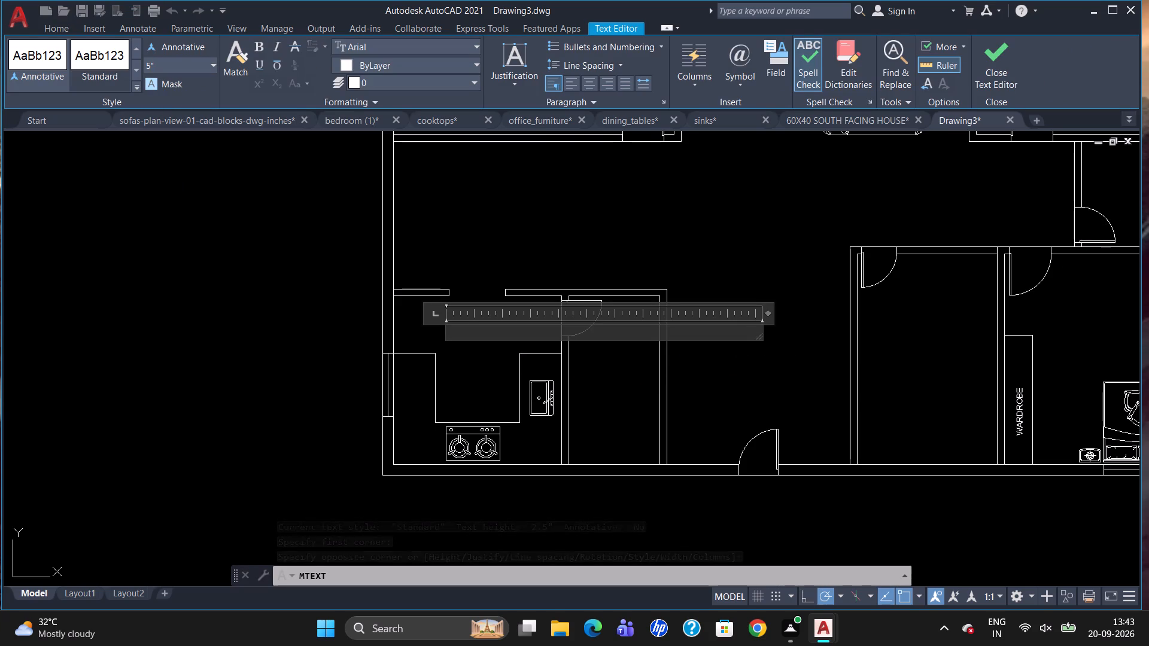
{"action": "type", "text": "KITCHEN"}
{"action": "key", "text": "Return"}
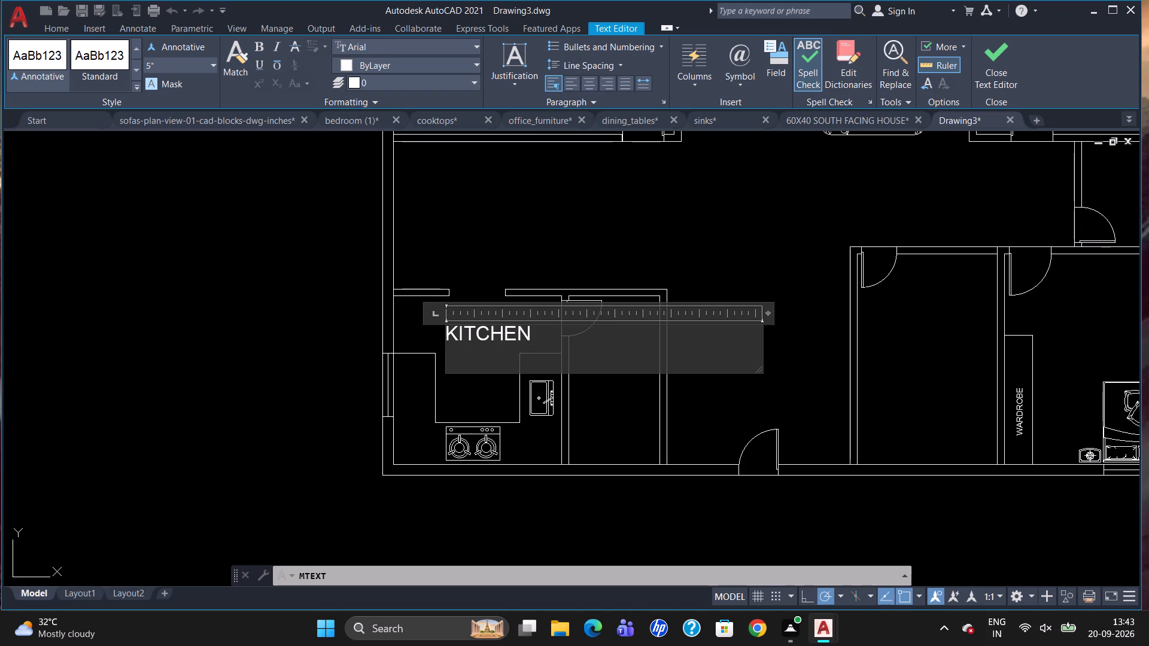
{"action": "type", "text": "12'-0\" X 12"}
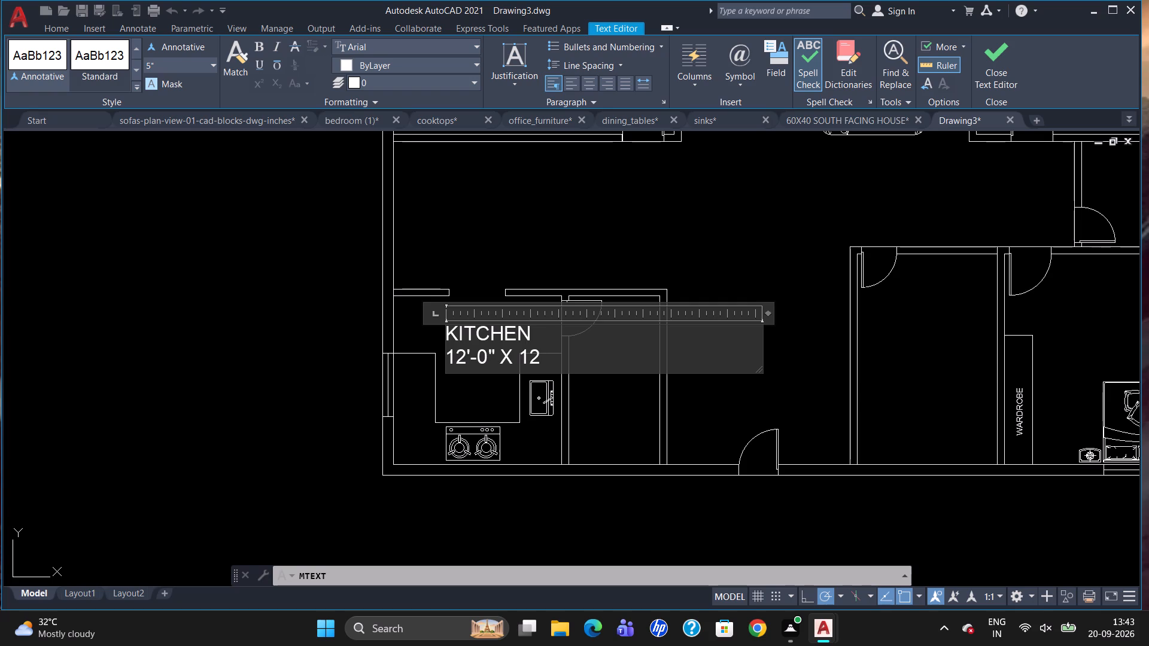
{"action": "type", "text": "'-0\""}
{"action": "left_click", "coordinate": [503, 409]}
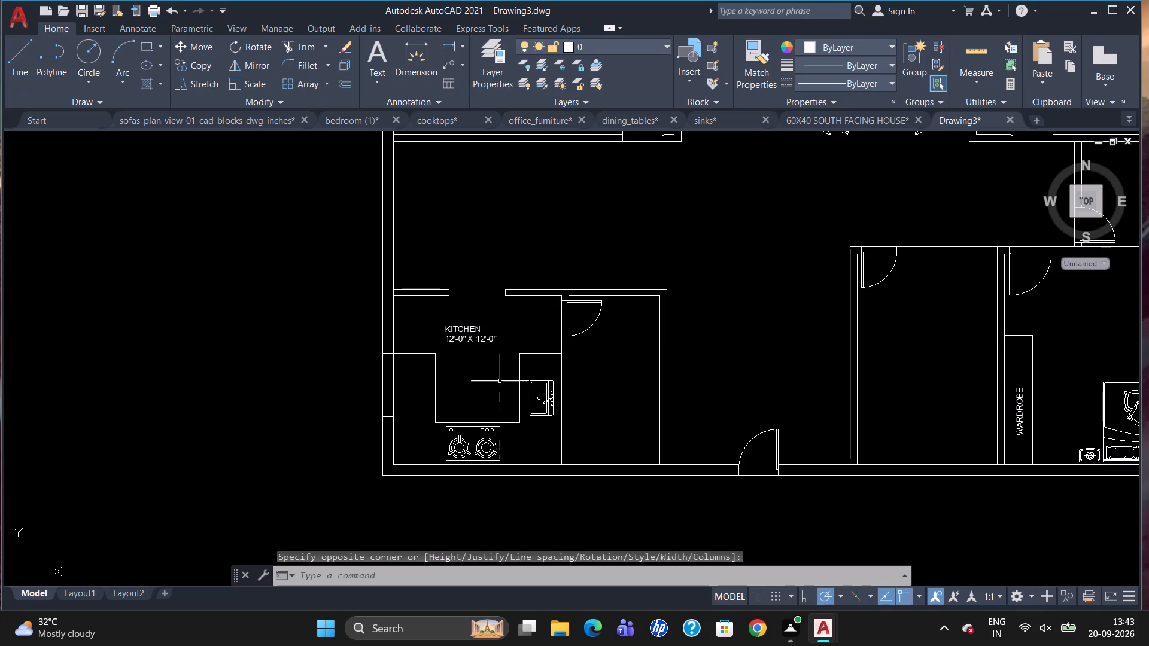
Measure the inner width of the room east of the kitchen with a temporary linear dimension, and delete that dimension.
{"action": "scroll", "coordinate": [481, 287], "scroll_direction": "down", "scroll_amount": 1}
{"action": "scroll", "coordinate": [565, 388], "scroll_direction": "up", "scroll_amount": 1}
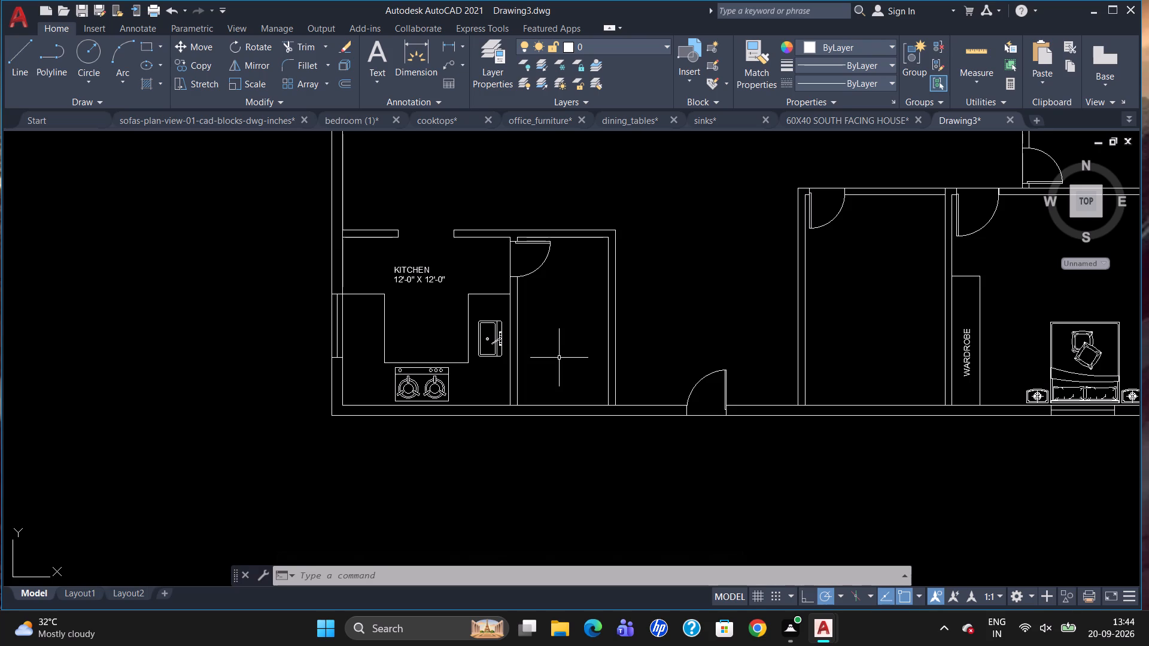
{"action": "type", "text": "DLI"}
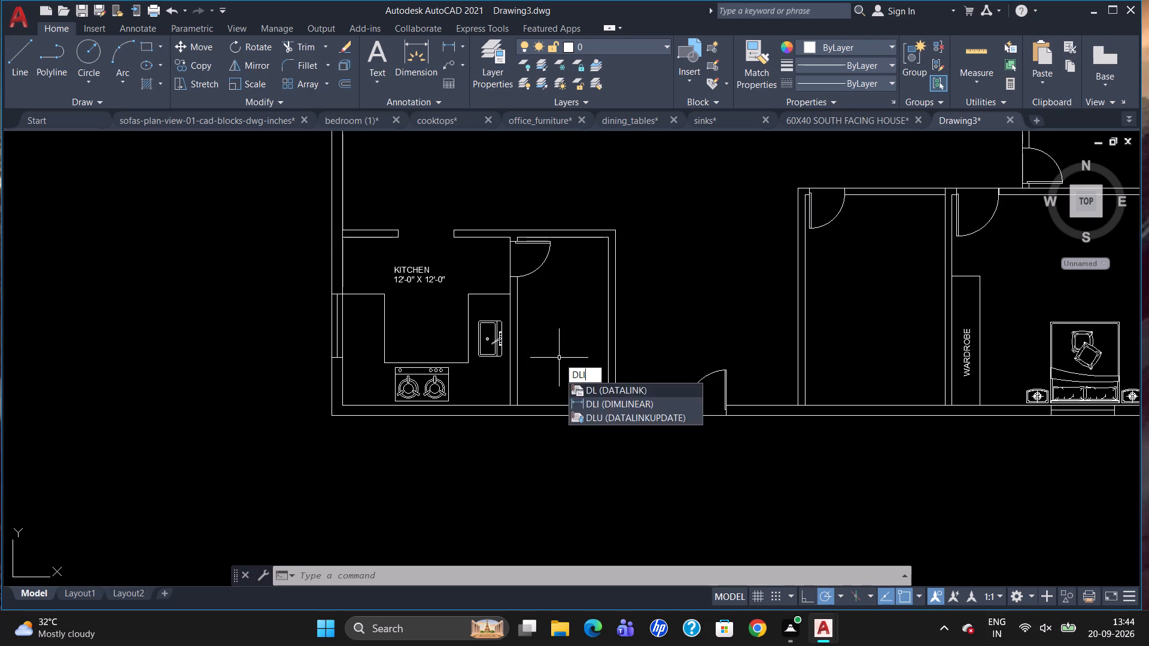
{"action": "key", "text": "Return"}
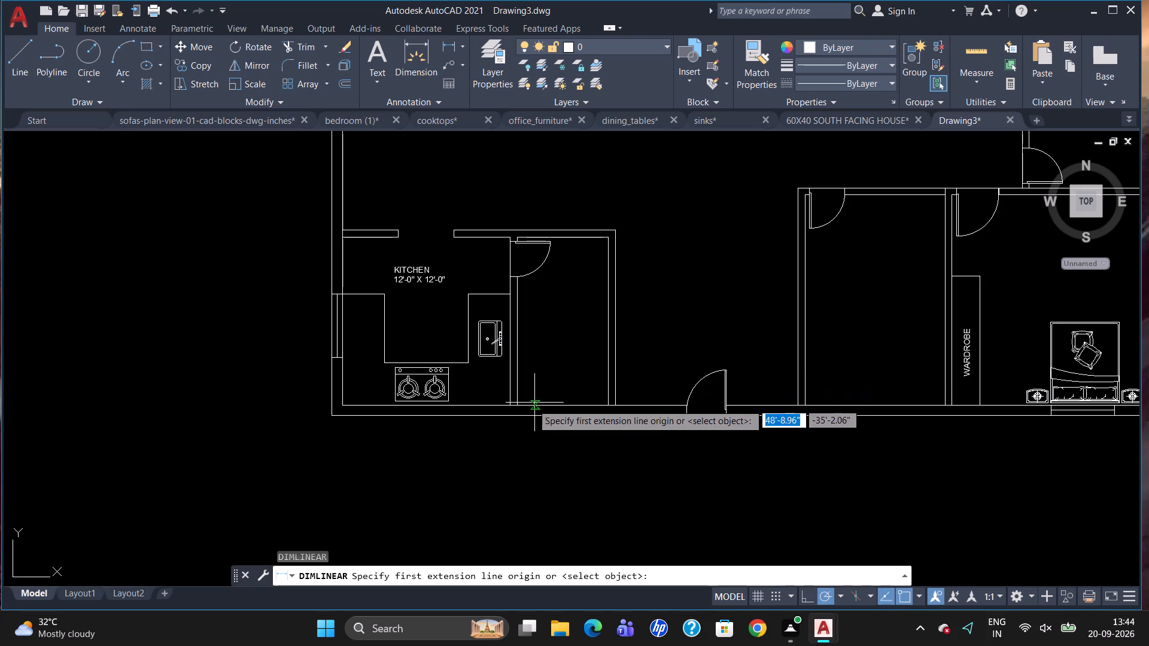
{"action": "left_click", "coordinate": [521, 406]}
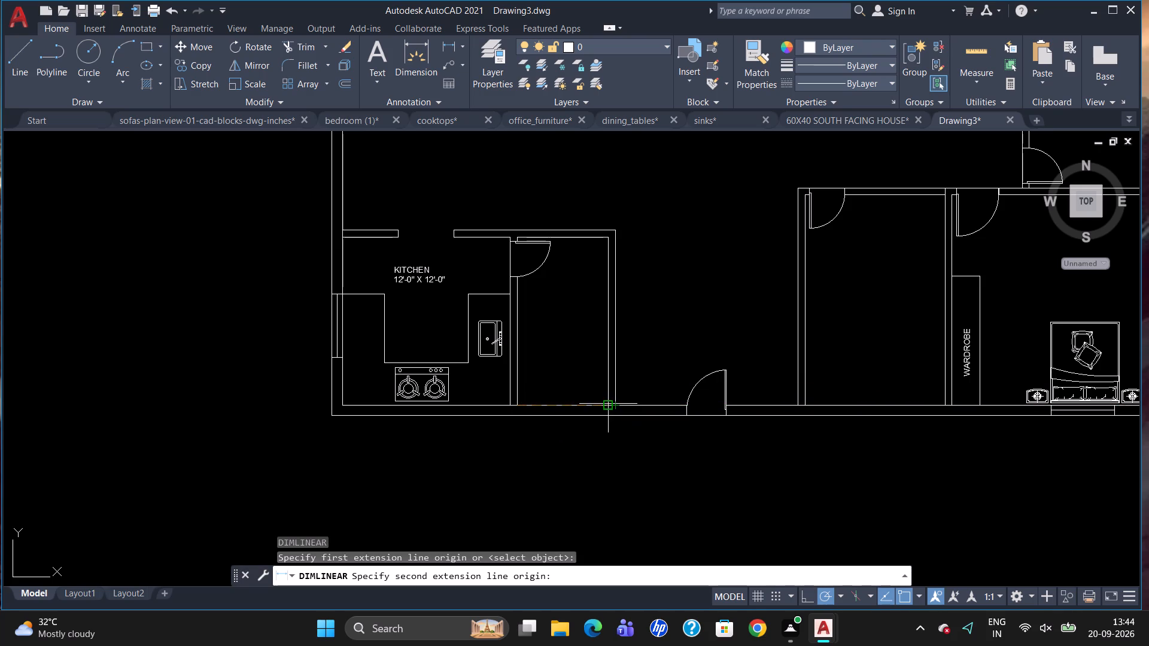
{"action": "left_click", "coordinate": [607, 403]}
{"action": "left_click", "coordinate": [607, 391]}
{"action": "left_click", "coordinate": [580, 388]}
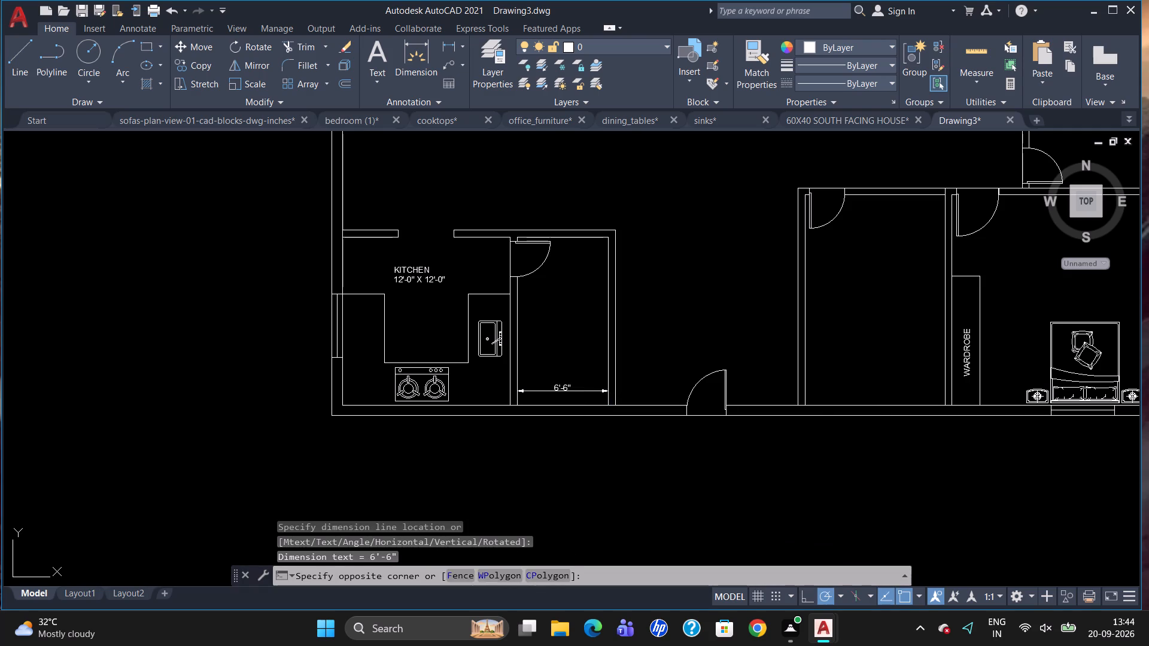
{"action": "left_click", "coordinate": [560, 388]}
{"action": "key", "text": "Delete"}
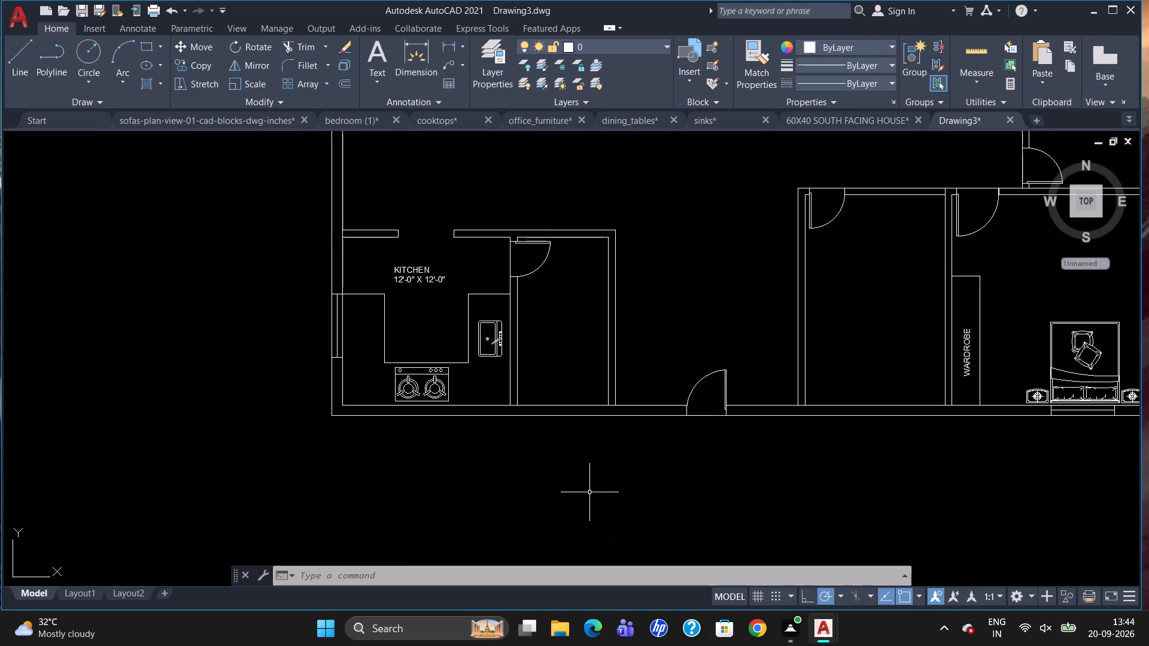
Label the room east of the kitchen "WASH" over "6'-6" X 12'-0"" in 5" high text, widening the frame to two lines.
{"action": "key", "text": "t"}
{"action": "key", "text": "Return"}
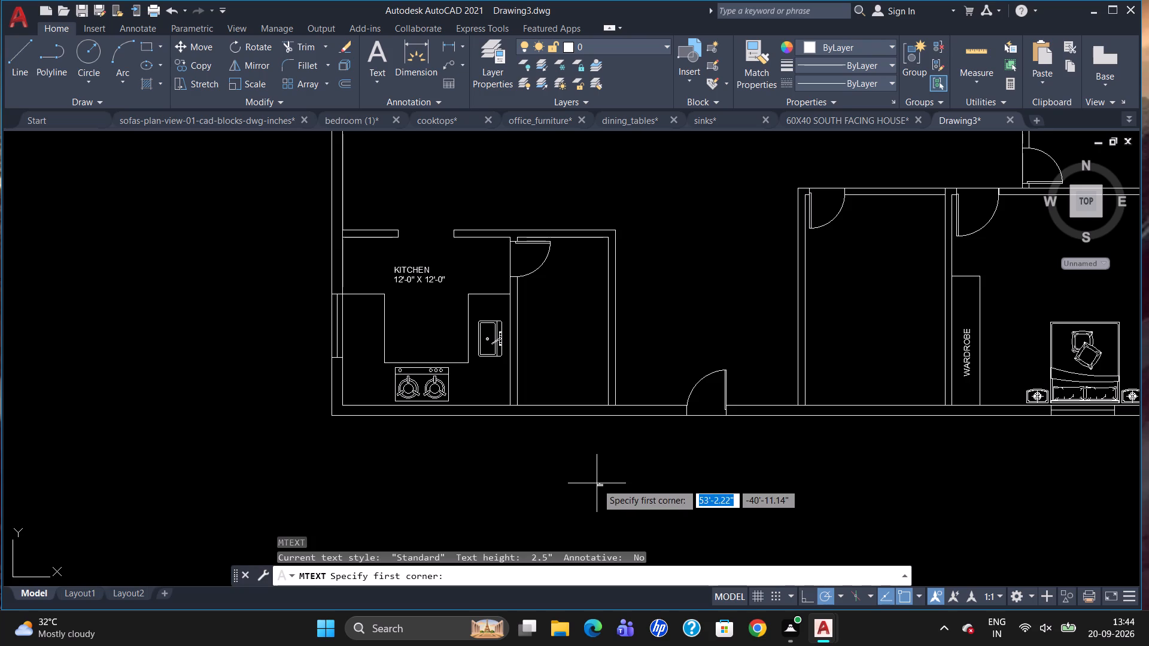
{"action": "left_click_drag", "start_coordinate": [546, 312], "coordinate": [549, 326]}
{"action": "left_click", "coordinate": [571, 341]}
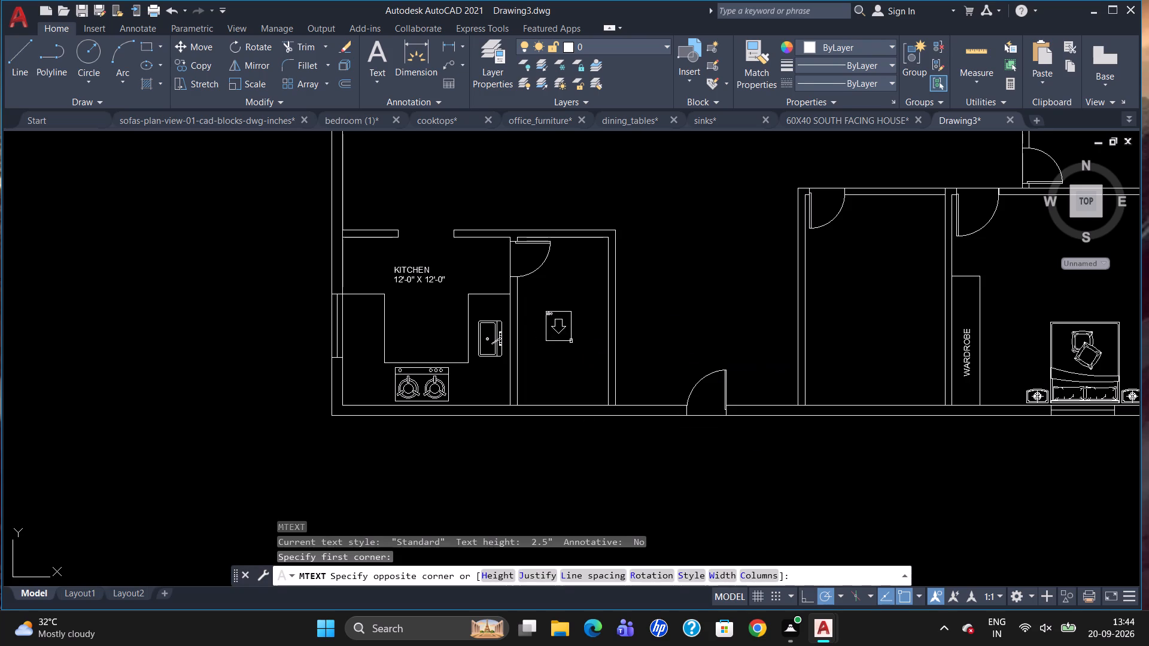
{"action": "left_click", "coordinate": [184, 68]}
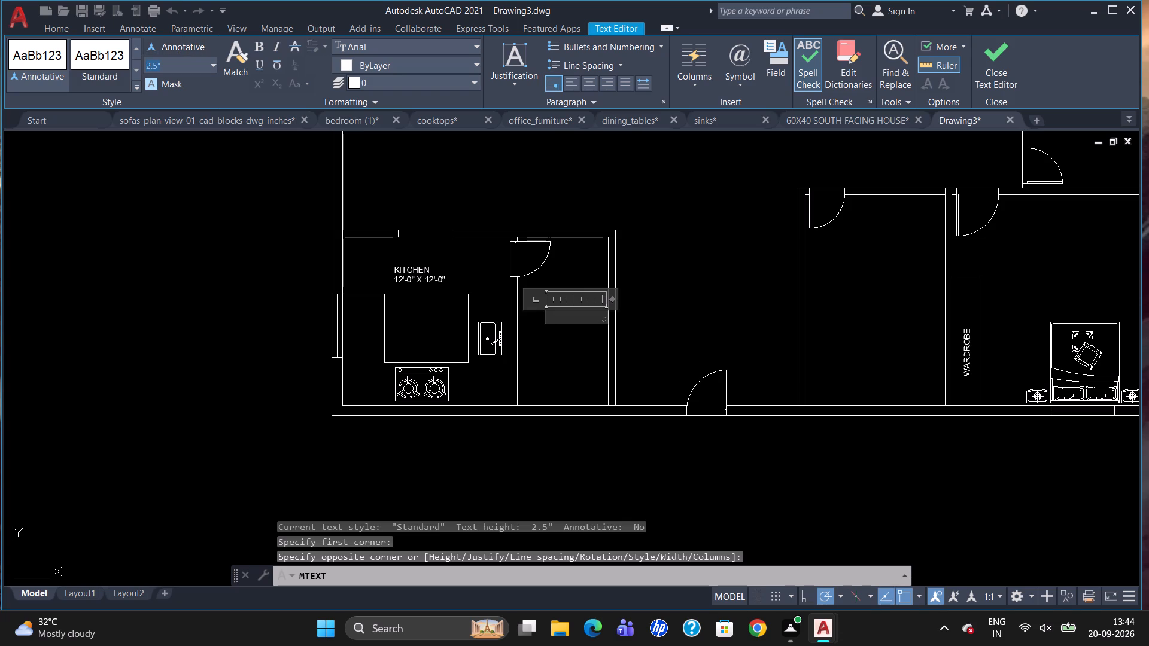
{"action": "key", "text": "BackSpace"}
{"action": "key", "text": "5"}
{"action": "key", "text": "Return"}
{"action": "type", "text": "WASH"}
{"action": "key", "text": "Return"}
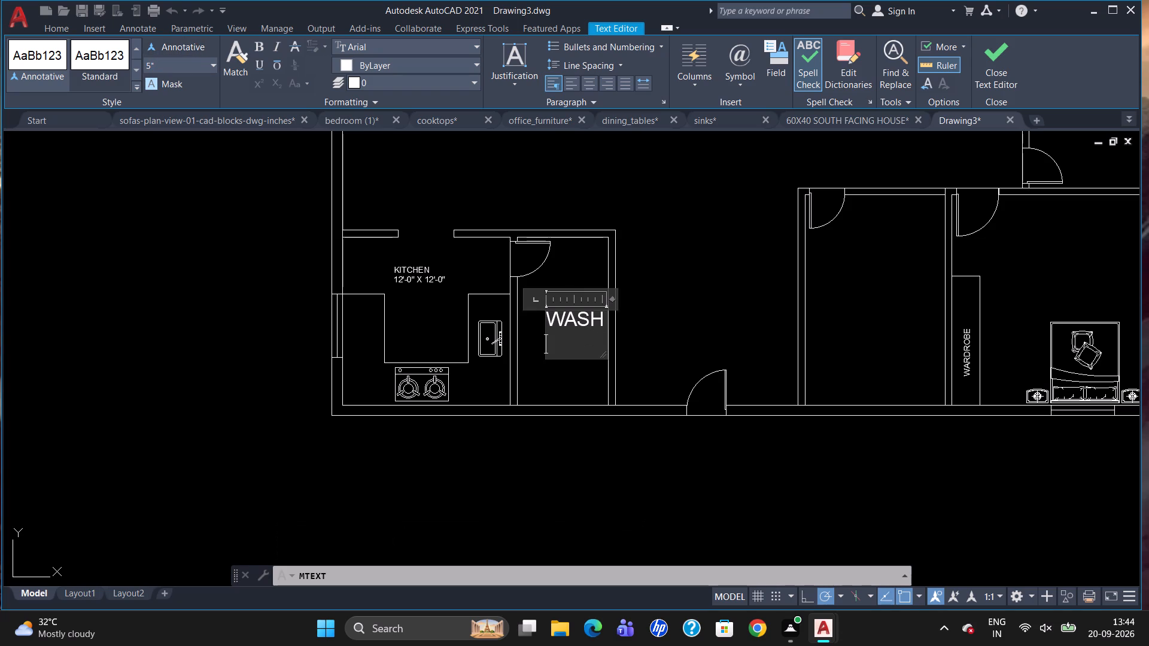
{"action": "type", "text": "6'-6\" X"}
{"action": "key", "text": "space"}
{"action": "type", "text": "12"}
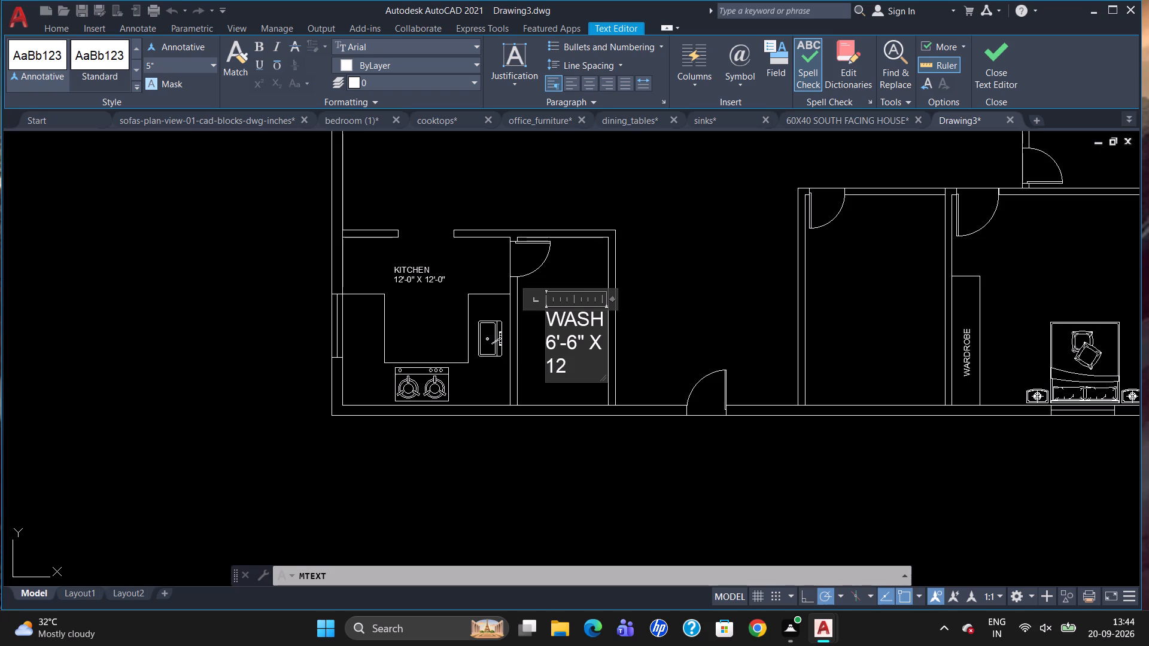
{"action": "type", "text": "'-0"}
{"action": "key", "text": "shift+quotedbl"}
{"action": "left_click_drag", "start_coordinate": [612, 298], "coordinate": [668, 292]}
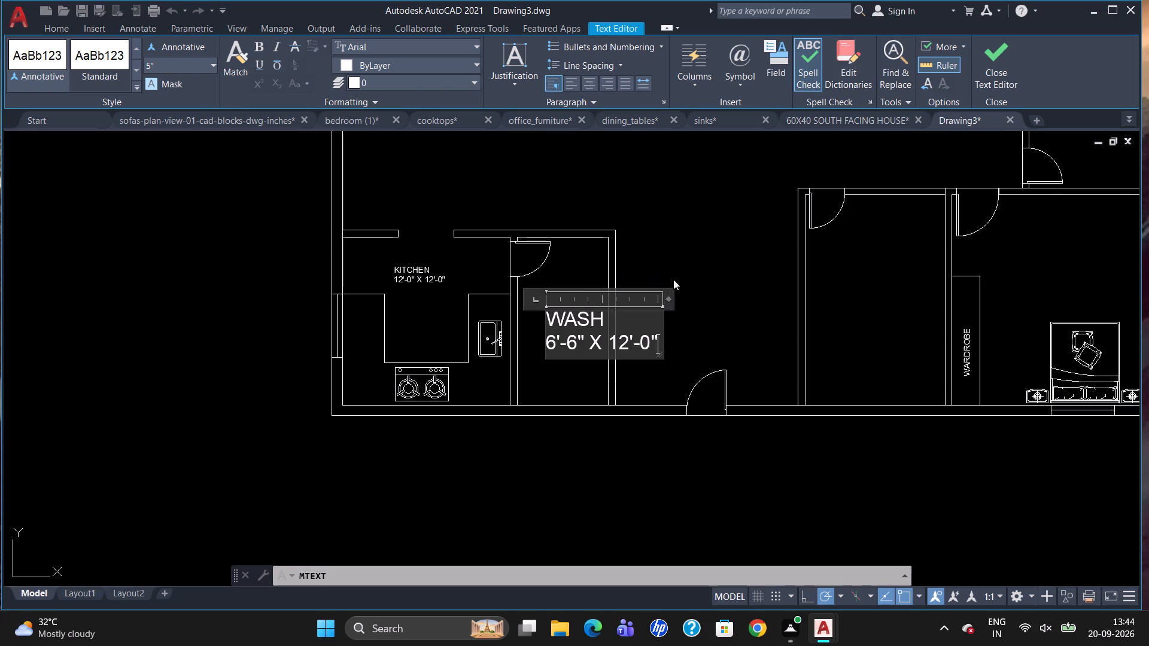
{"action": "left_click", "coordinate": [681, 234]}
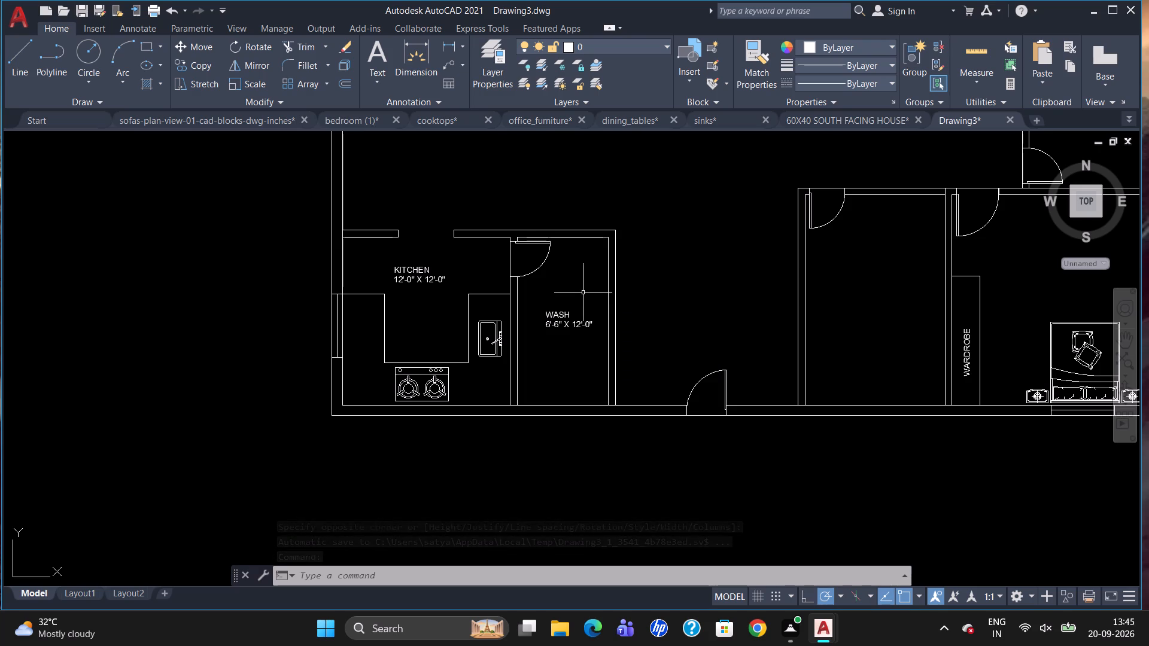
Label the room west of the southeast bedroom "POOJA" over "10'-0" X 12'-0"" in 5" high multiline text.
{"action": "scroll", "coordinate": [583, 292], "scroll_direction": "down", "scroll_amount": 1}
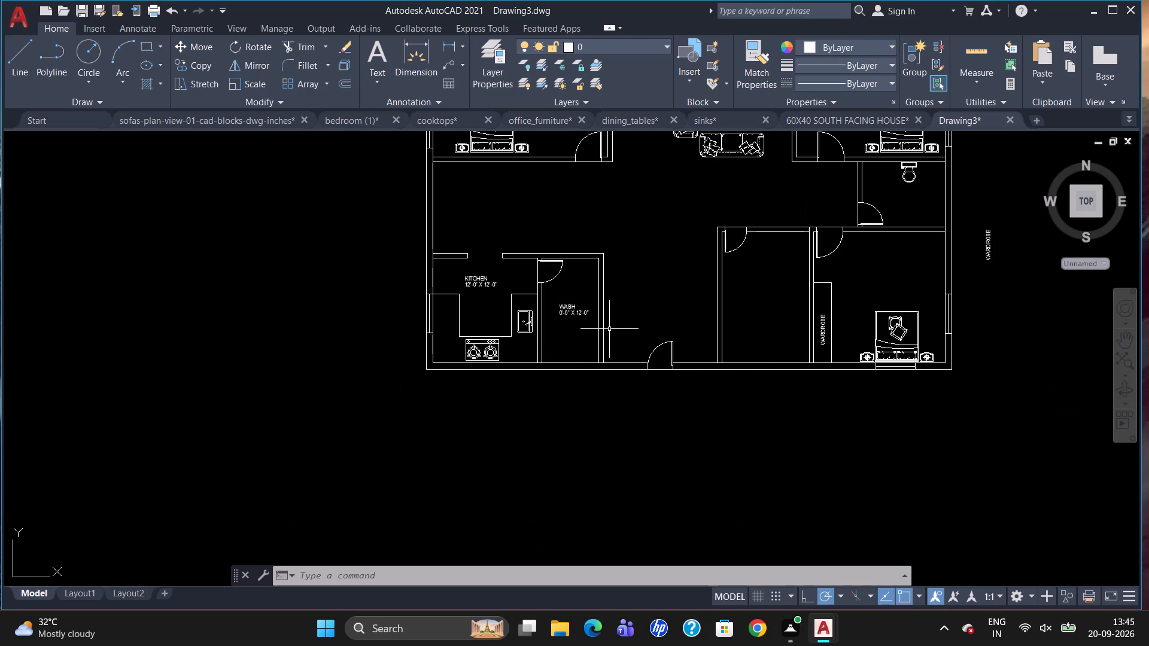
{"action": "scroll", "coordinate": [609, 330], "scroll_direction": "down", "scroll_amount": 1}
{"action": "scroll", "coordinate": [715, 327], "scroll_direction": "up", "scroll_amount": 1}
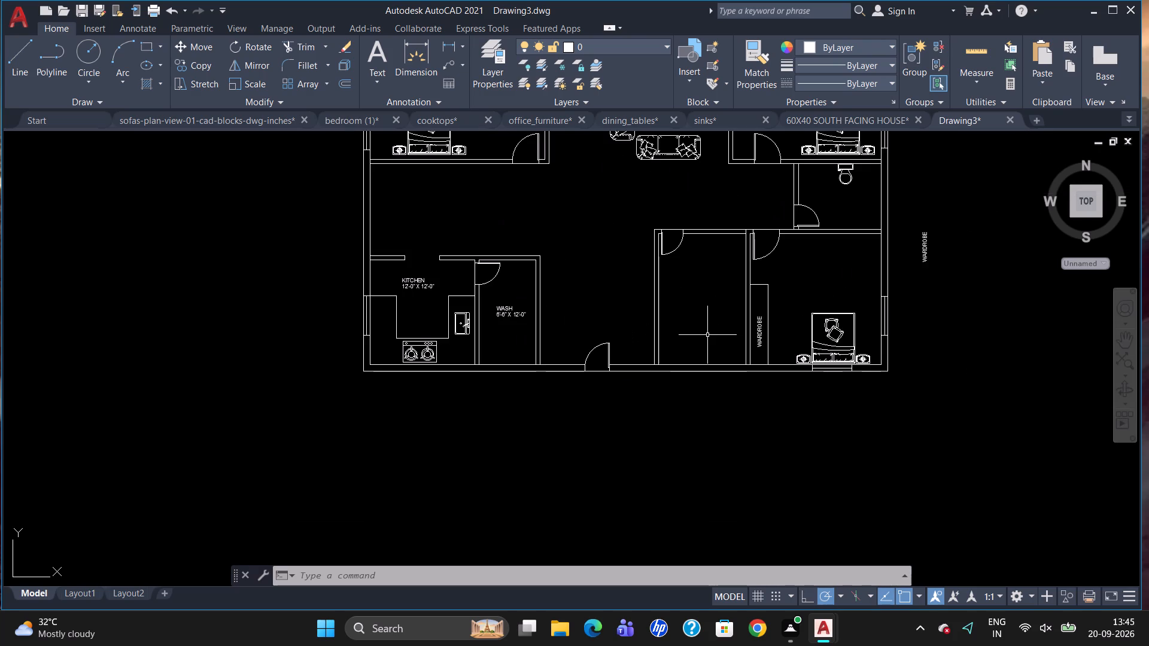
{"action": "key", "text": "r"}
{"action": "key", "text": "BackSpace"}
{"action": "key", "text": "t"}
{"action": "key", "text": "Return"}
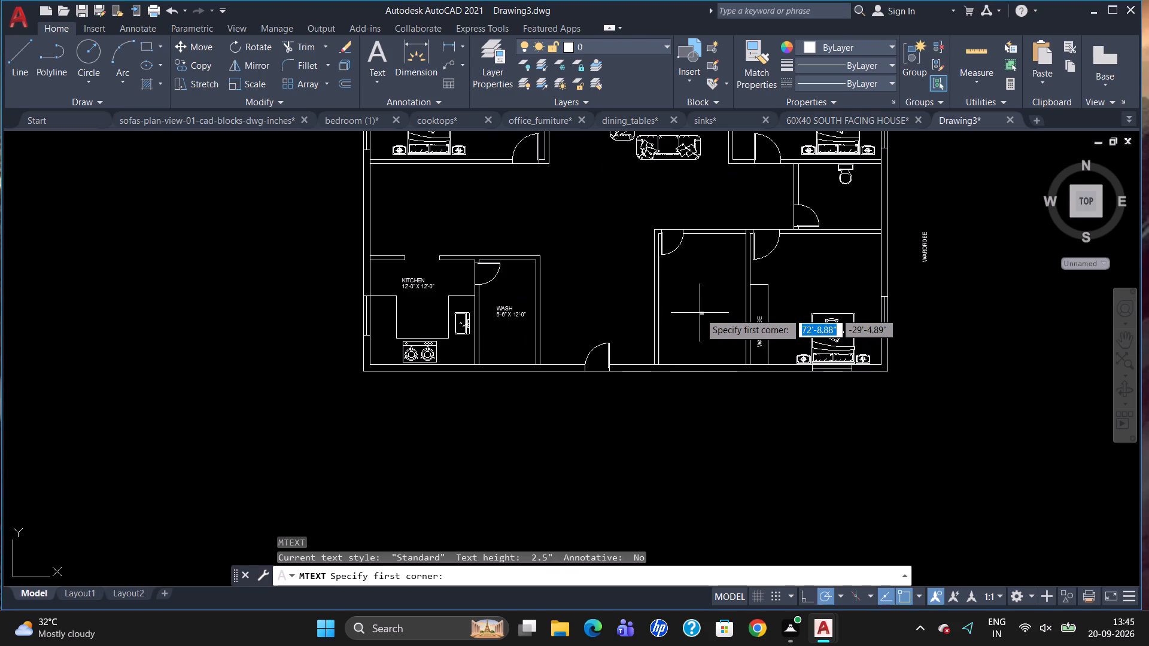
{"action": "scroll", "coordinate": [700, 313], "scroll_direction": "up", "scroll_amount": 1}
{"action": "left_click_drag", "start_coordinate": [668, 275], "coordinate": [671, 297]}
{"action": "left_click", "coordinate": [756, 318]}
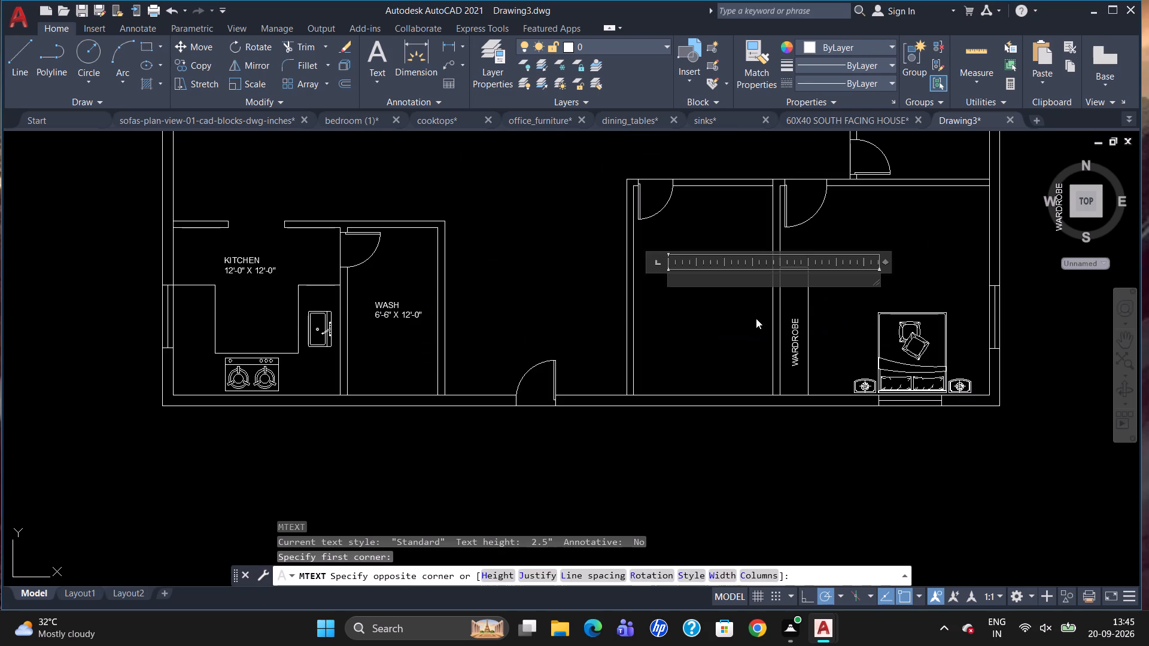
{"action": "left_click", "coordinate": [177, 62]}
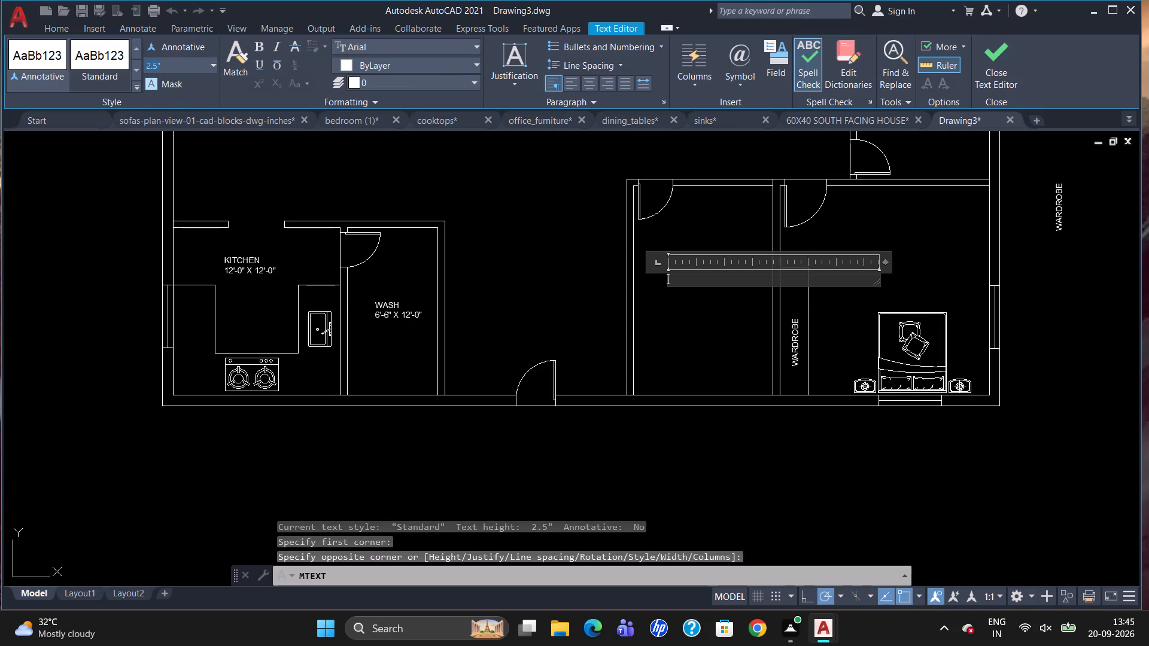
{"action": "key", "text": "BackSpace"}
{"action": "key", "text": "5"}
{"action": "key", "text": "Return"}
{"action": "type", "text": "POOJA"}
{"action": "key", "text": "Return"}
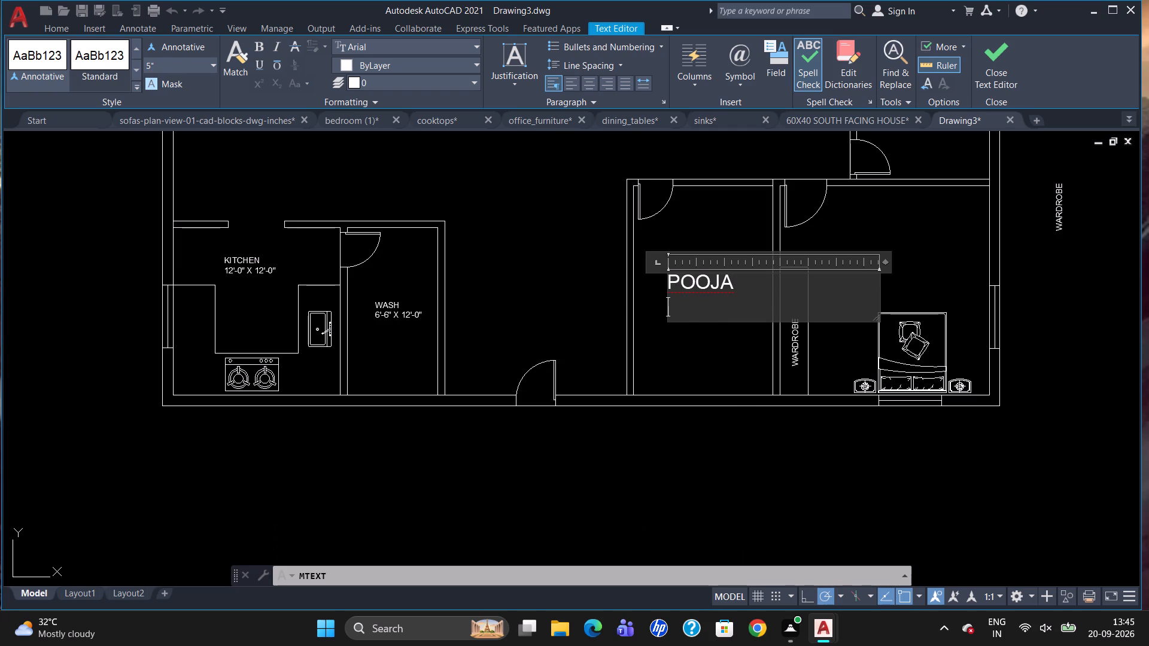
{"action": "type", "text": "10'-0\" X 12'-0\""}
{"action": "left_click", "coordinate": [466, 271]}
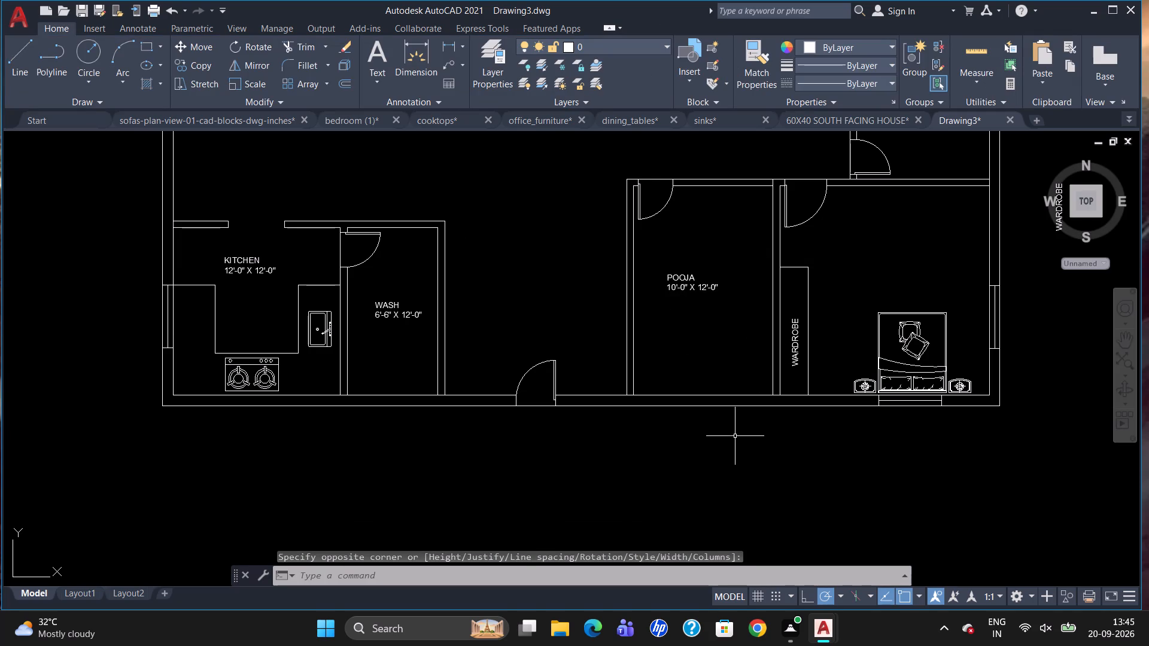
Measure the inner width of the POOJA room with a temporary linear dimension, and delete that dimension.
{"action": "key", "text": "d"}
{"action": "type", "text": "LI"}
{"action": "key", "text": "Return"}
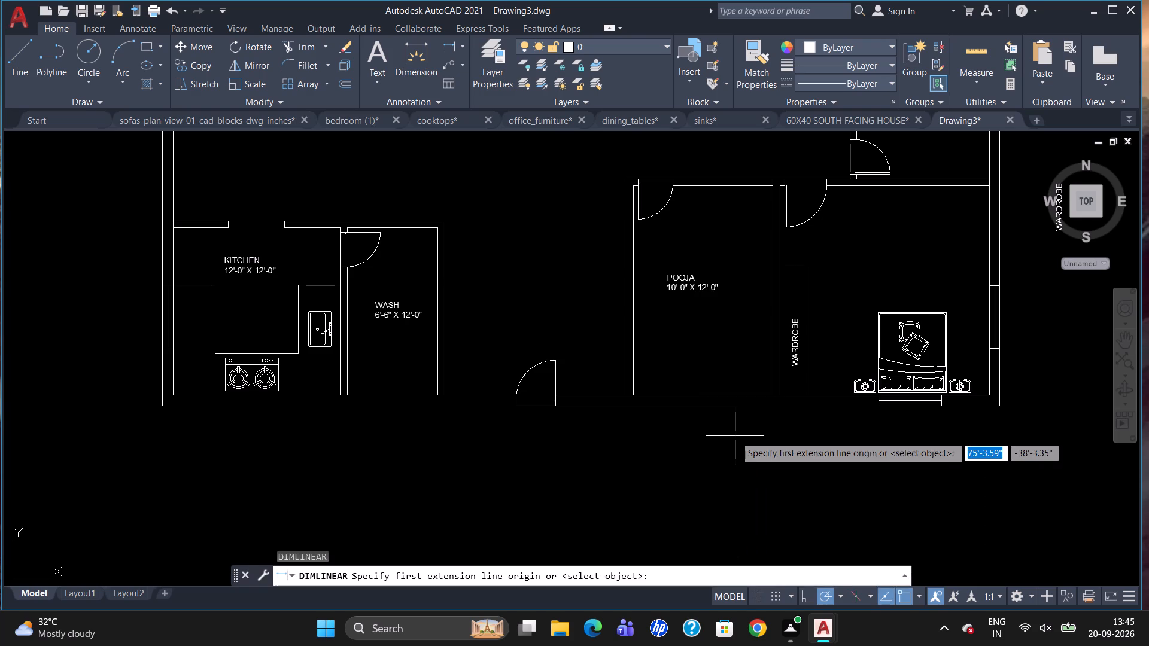
{"action": "left_click", "coordinate": [640, 392]}
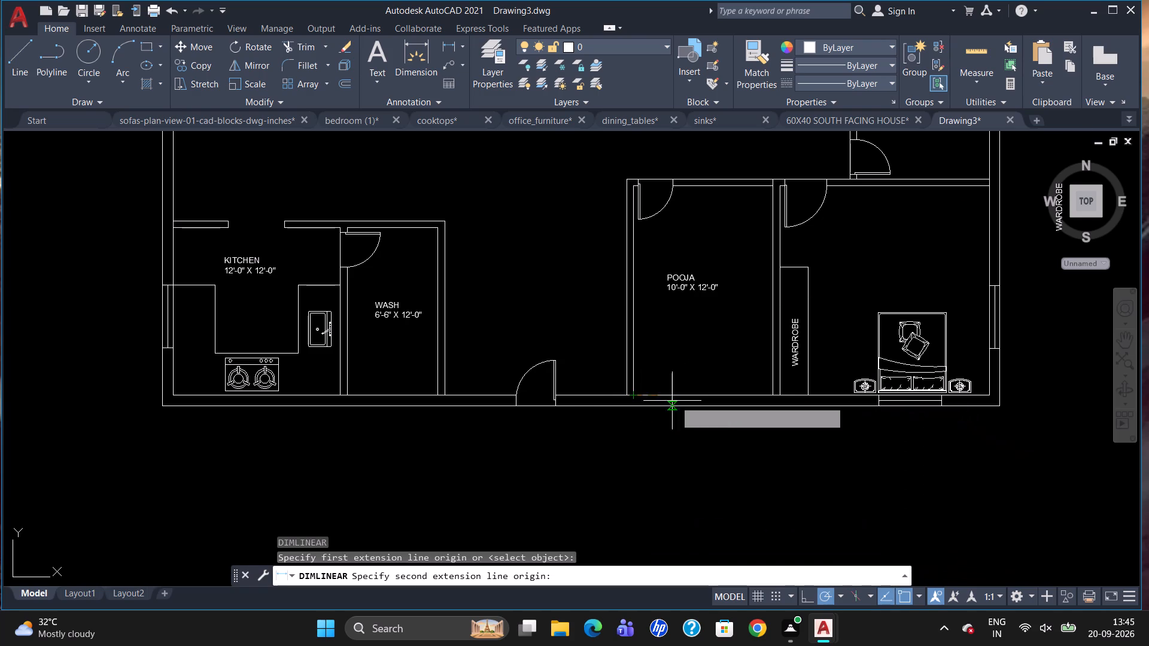
{"action": "left_click", "coordinate": [771, 393]}
{"action": "left_click", "coordinate": [766, 380]}
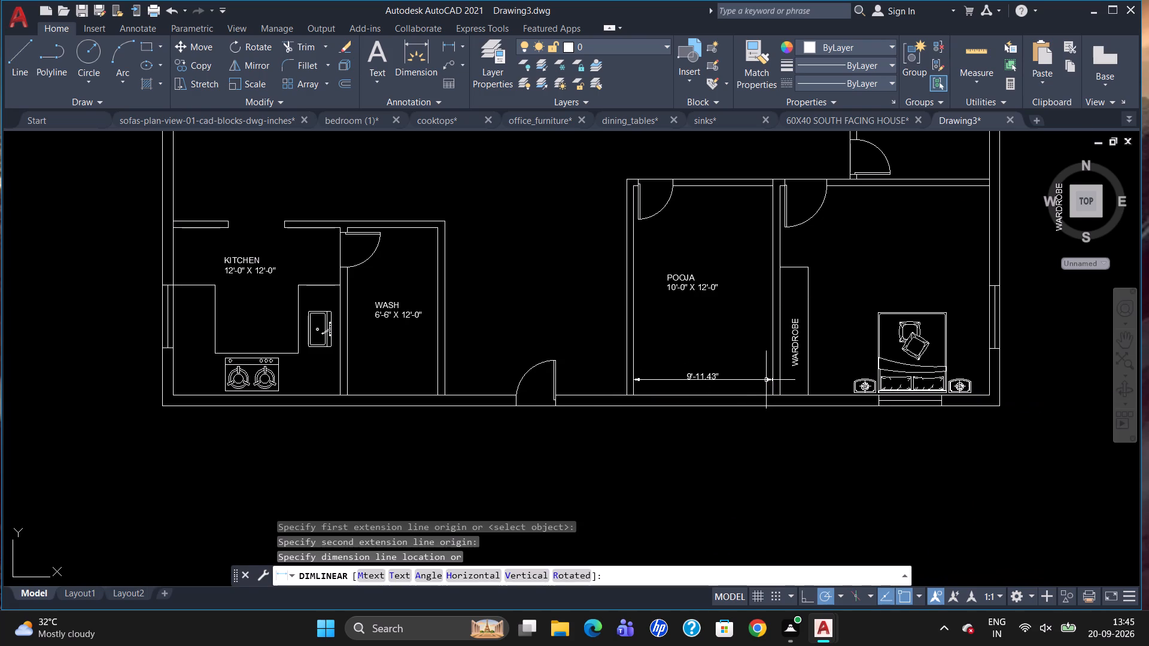
{"action": "left_click_drag", "start_coordinate": [719, 377], "coordinate": [716, 386]}
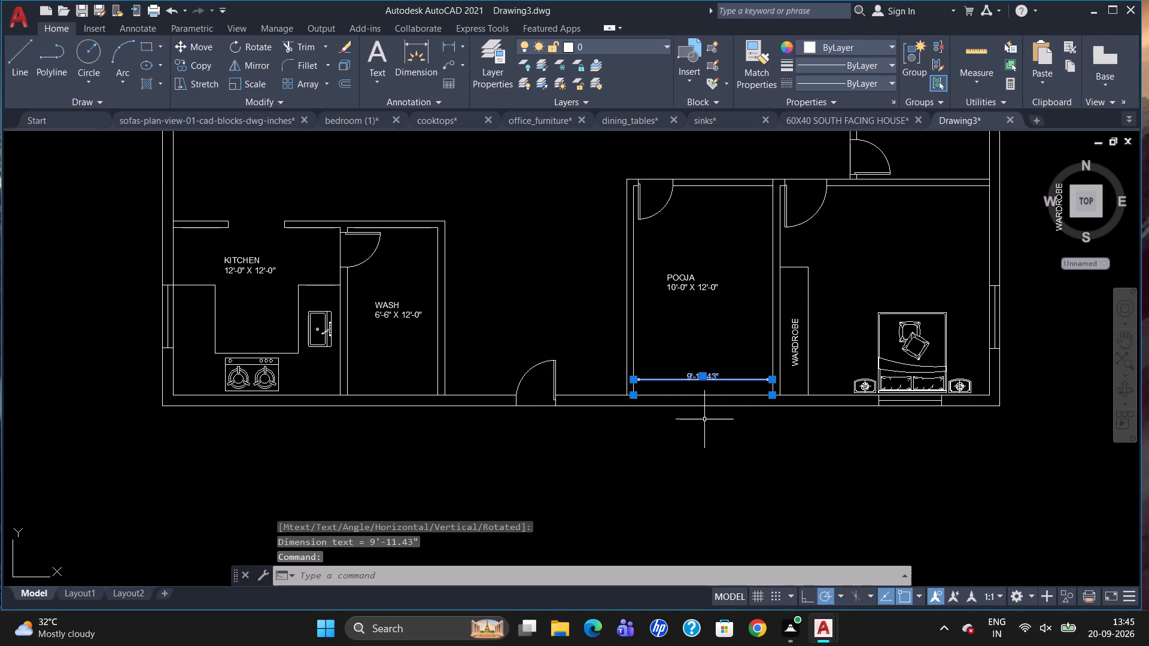
{"action": "key", "text": "Delete"}
Place a multiline text frame with 5" text height in the southeast bedroom's open floor, north of the bed.
{"action": "scroll", "coordinate": [686, 422], "scroll_direction": "down", "scroll_amount": 1}
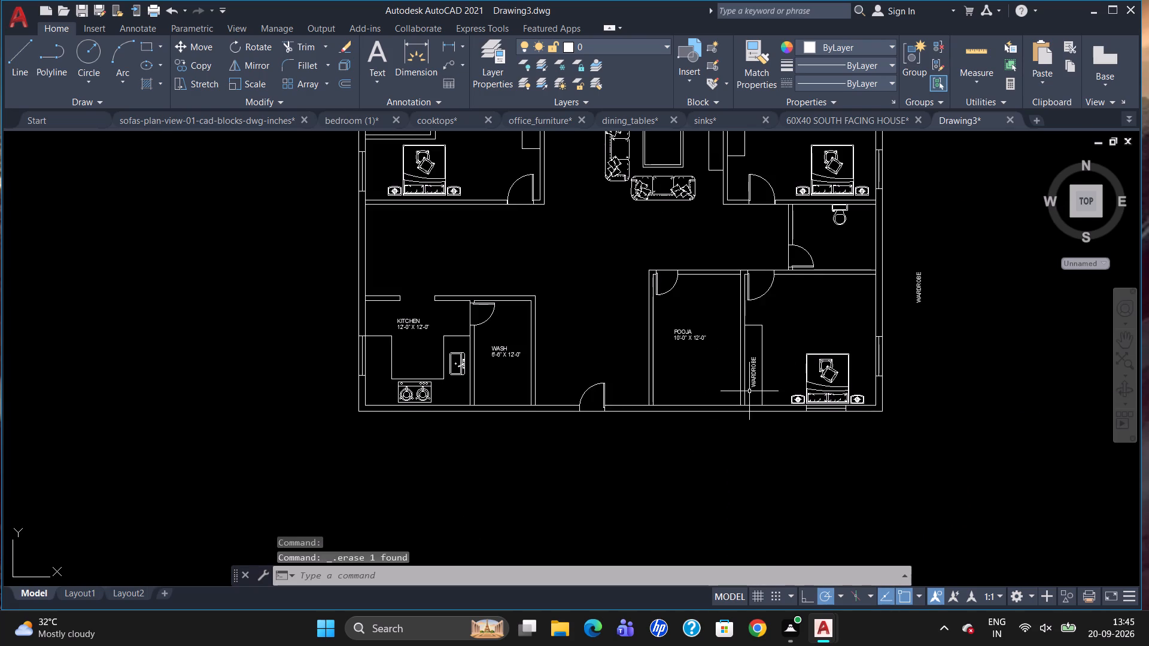
{"action": "scroll", "coordinate": [747, 391], "scroll_direction": "down", "scroll_amount": 1}
{"action": "scroll", "coordinate": [825, 358], "scroll_direction": "up", "scroll_amount": 1}
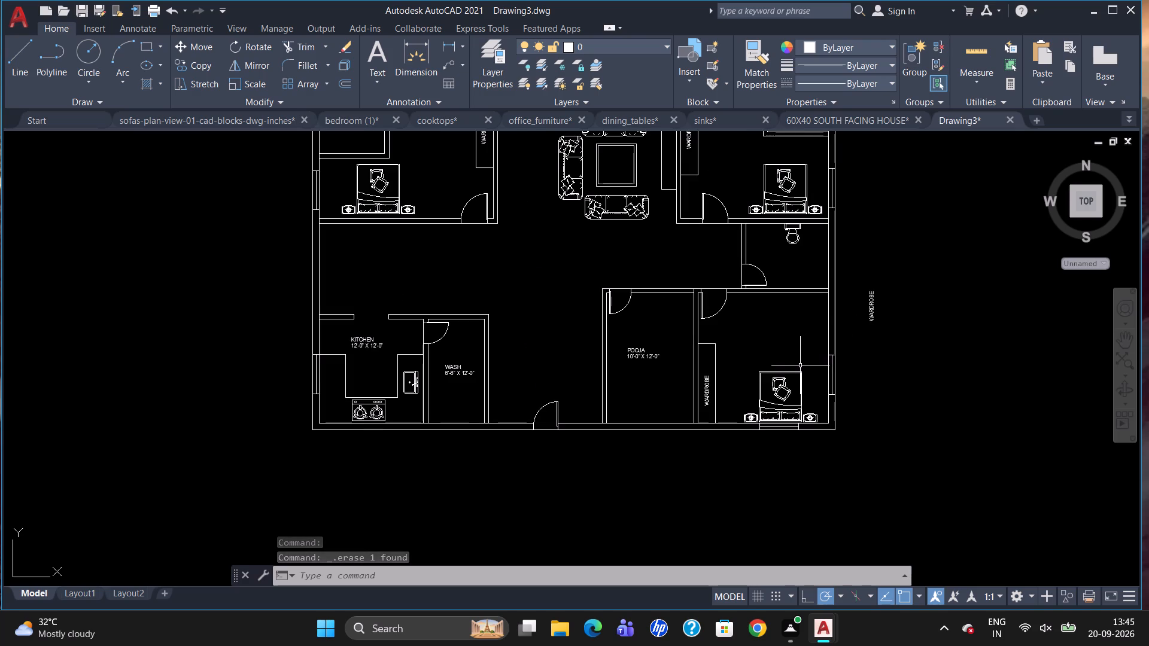
{"action": "key", "text": "t"}
{"action": "key", "text": "Return"}
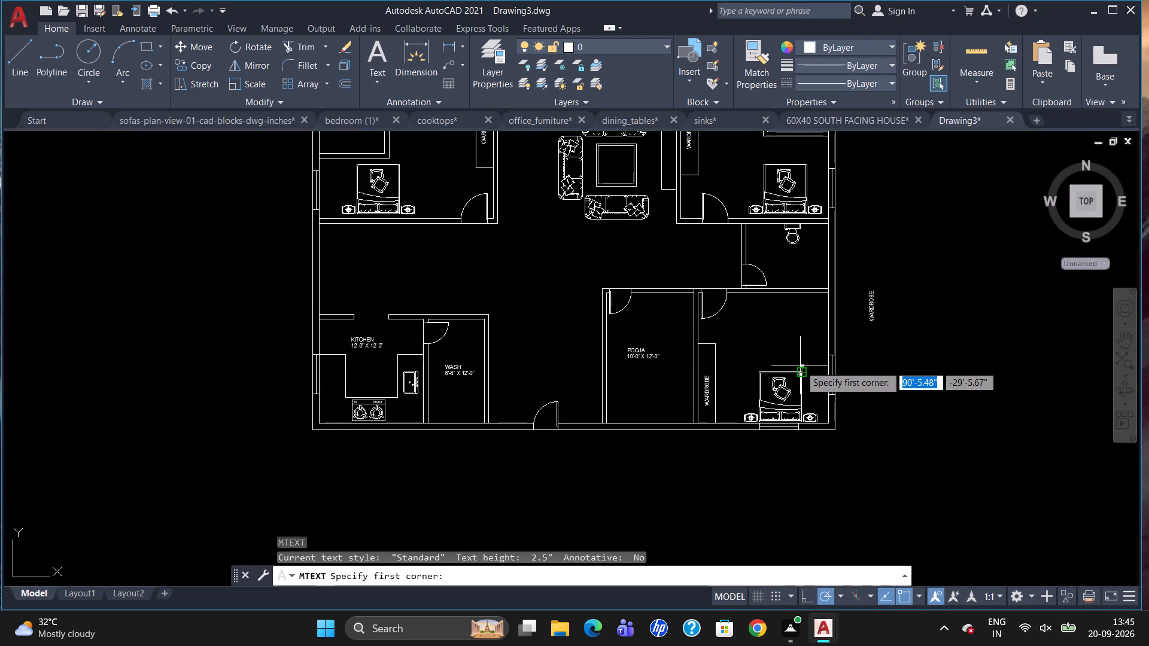
{"action": "scroll", "coordinate": [747, 340], "scroll_direction": "up", "scroll_amount": 2}
{"action": "left_click_drag", "start_coordinate": [725, 303], "coordinate": [740, 324]}
{"action": "left_click", "coordinate": [861, 351]}
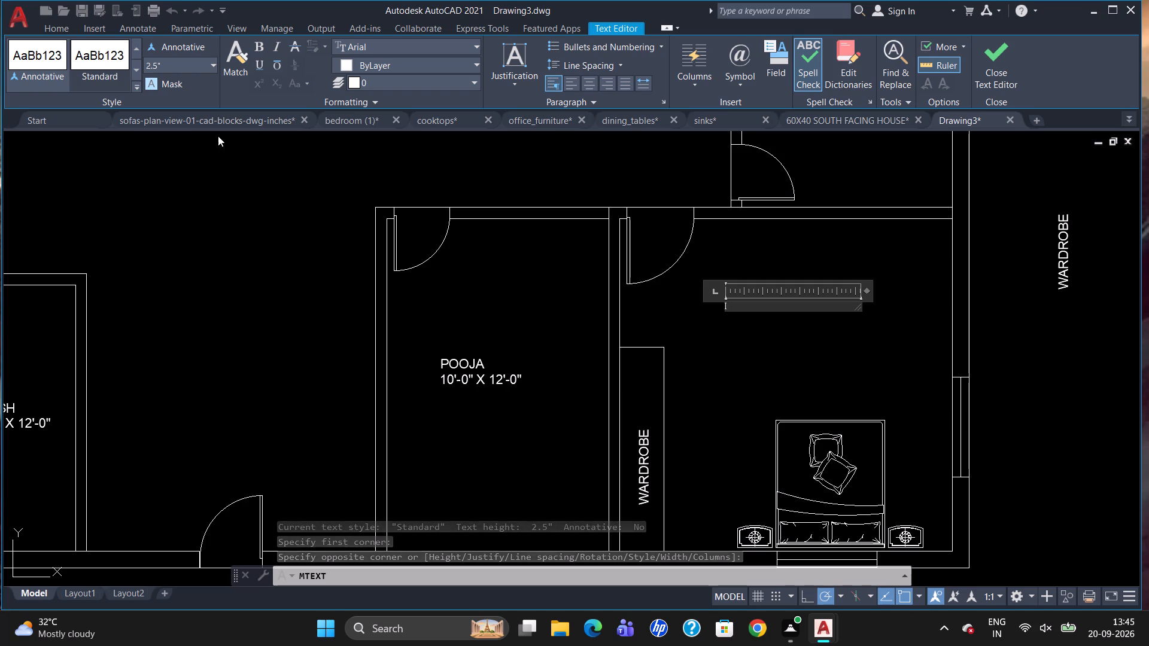
{"action": "left_click", "coordinate": [190, 65]}
{"action": "key", "text": "BackSpace"}
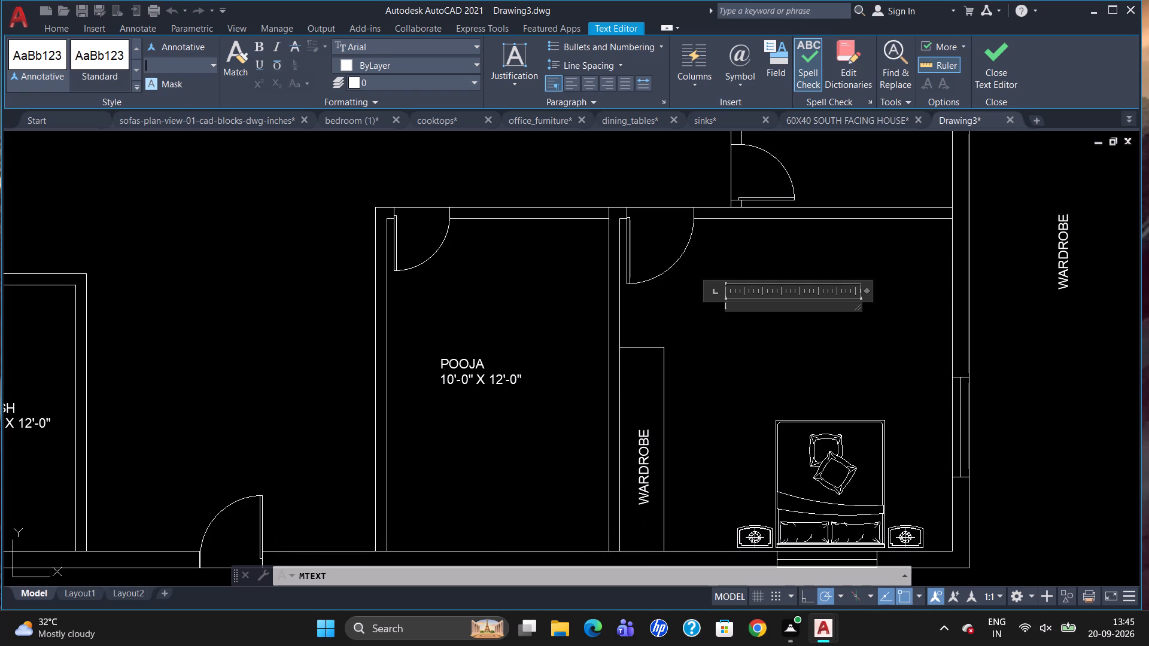
{"action": "key", "text": "5"}
{"action": "key", "text": "Return"}
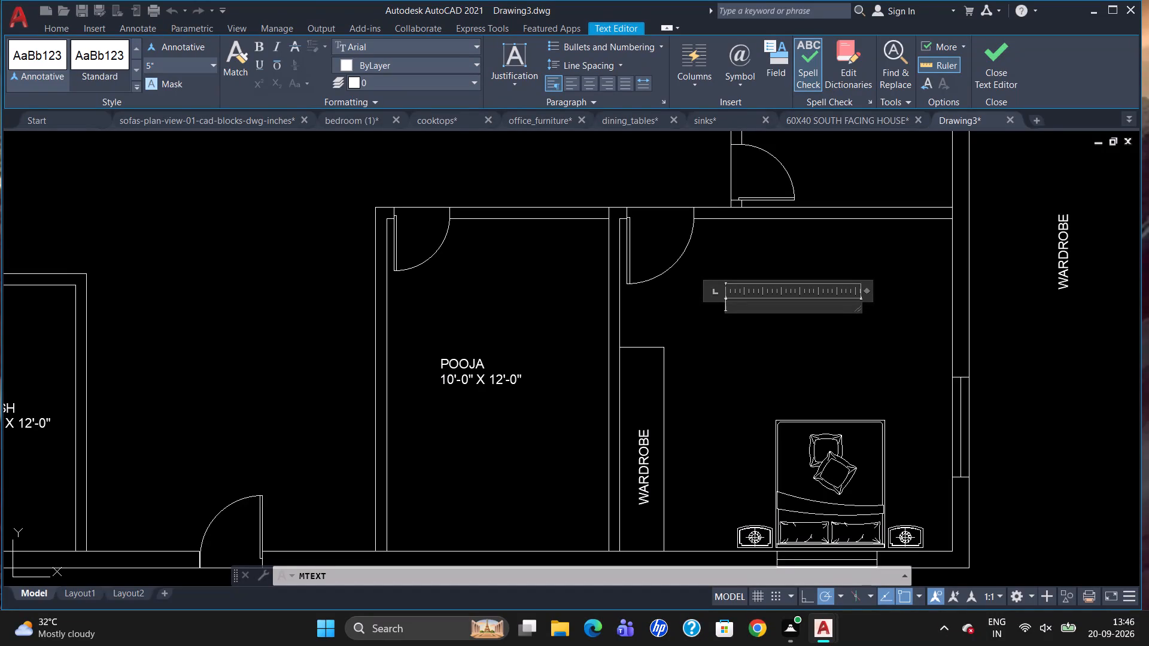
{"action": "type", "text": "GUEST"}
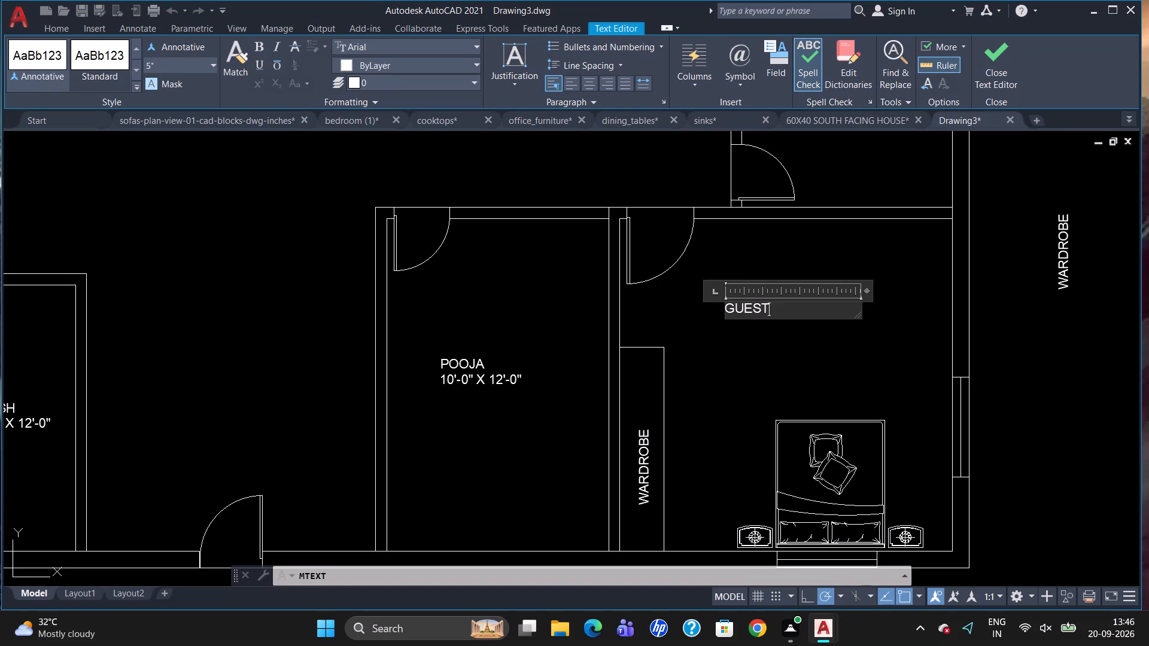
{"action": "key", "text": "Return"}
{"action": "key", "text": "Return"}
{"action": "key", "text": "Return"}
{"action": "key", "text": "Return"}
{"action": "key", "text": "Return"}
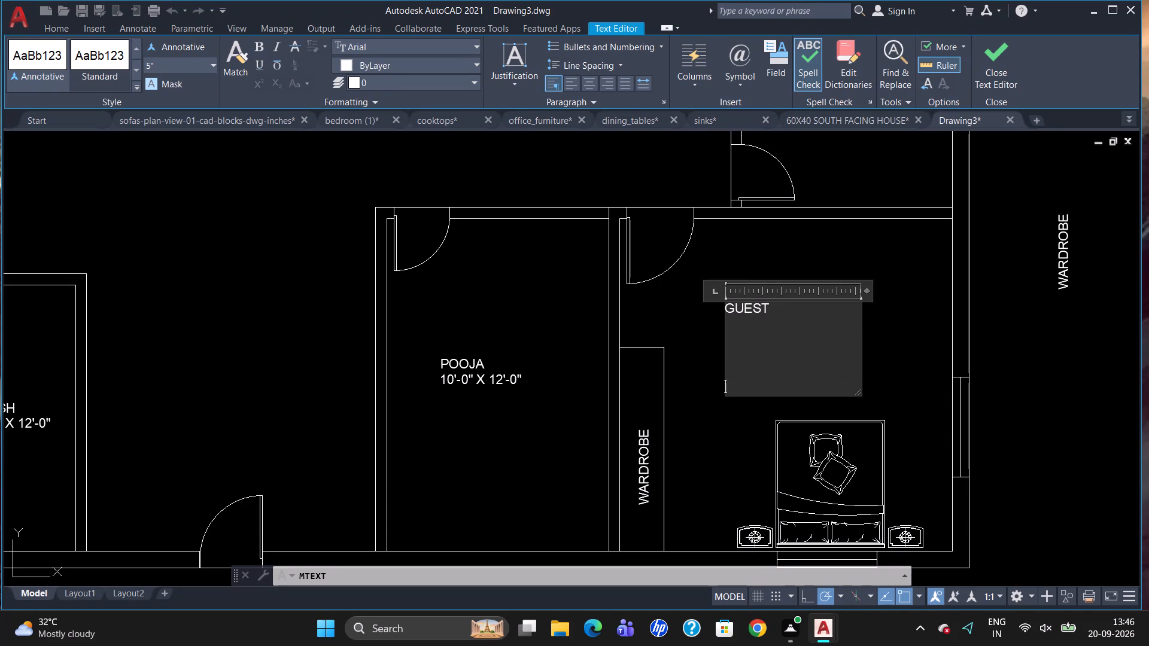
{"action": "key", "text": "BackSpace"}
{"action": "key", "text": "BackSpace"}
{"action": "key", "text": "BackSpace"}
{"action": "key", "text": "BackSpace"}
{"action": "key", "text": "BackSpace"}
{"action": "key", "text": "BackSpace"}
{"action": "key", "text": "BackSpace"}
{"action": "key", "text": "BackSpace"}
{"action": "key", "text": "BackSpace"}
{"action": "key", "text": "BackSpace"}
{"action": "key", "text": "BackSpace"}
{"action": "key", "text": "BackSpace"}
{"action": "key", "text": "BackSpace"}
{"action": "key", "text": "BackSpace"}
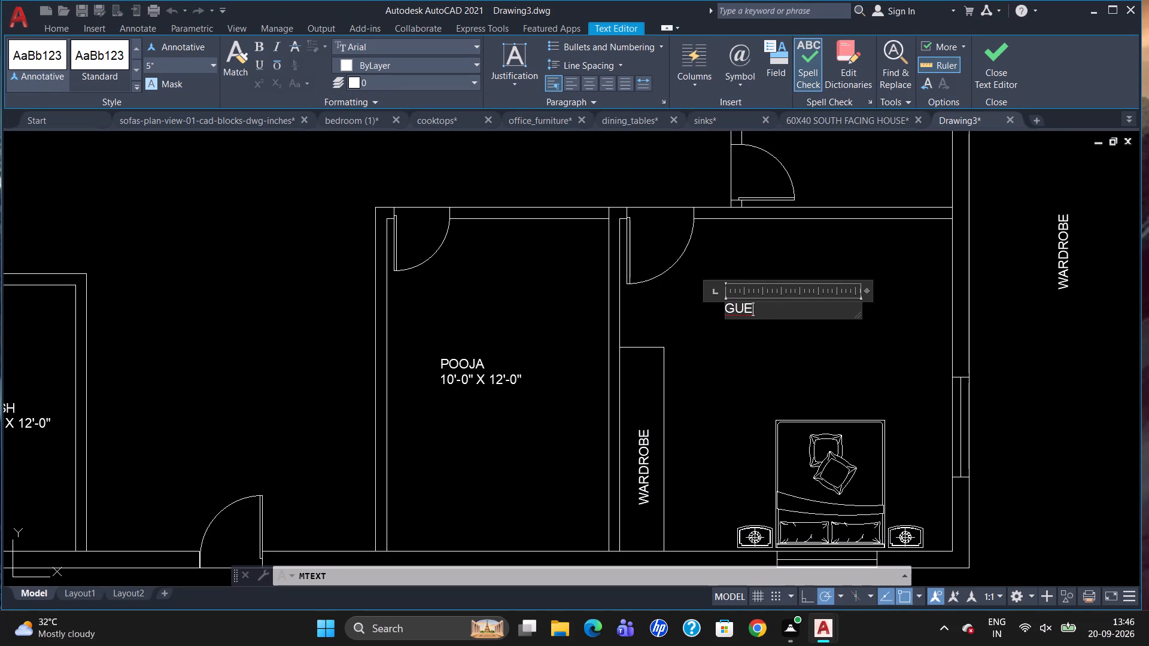
Label the southeast bedroom "C.BEDROOM" over "15'-0" X 15'-0"" on two lines.
{"action": "type", "text": "C.BEDROOM"}
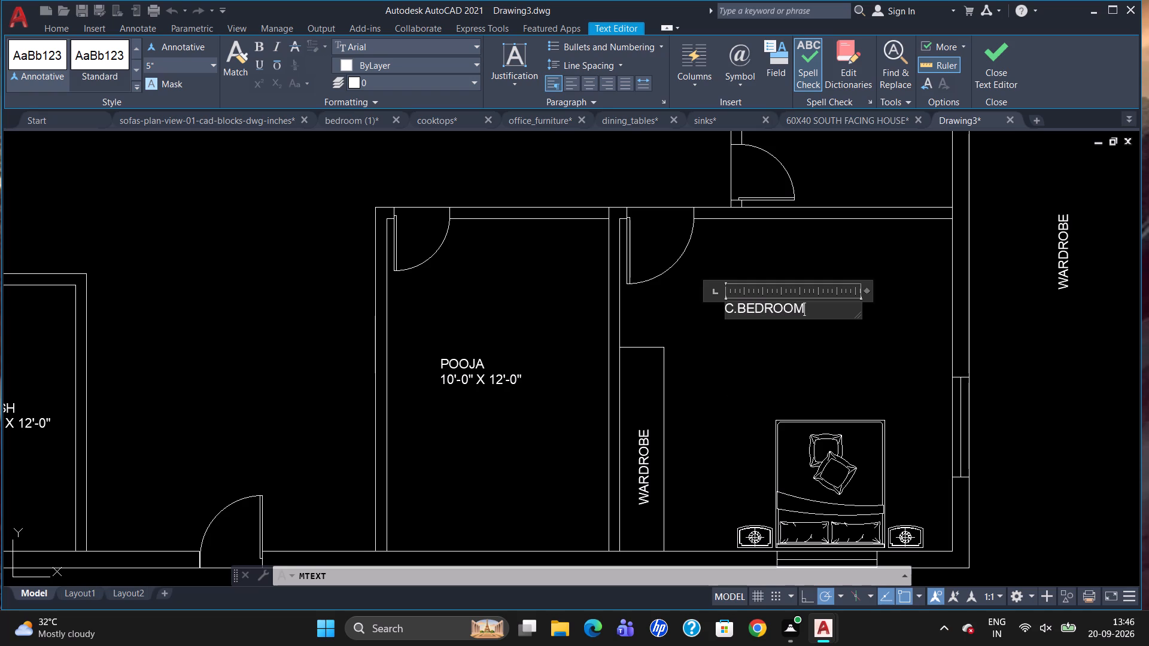
{"action": "key", "text": "Return"}
{"action": "type", "text": "15'-0\" X 15'-0"}
{"action": "key", "text": "shift+quotedbl"}
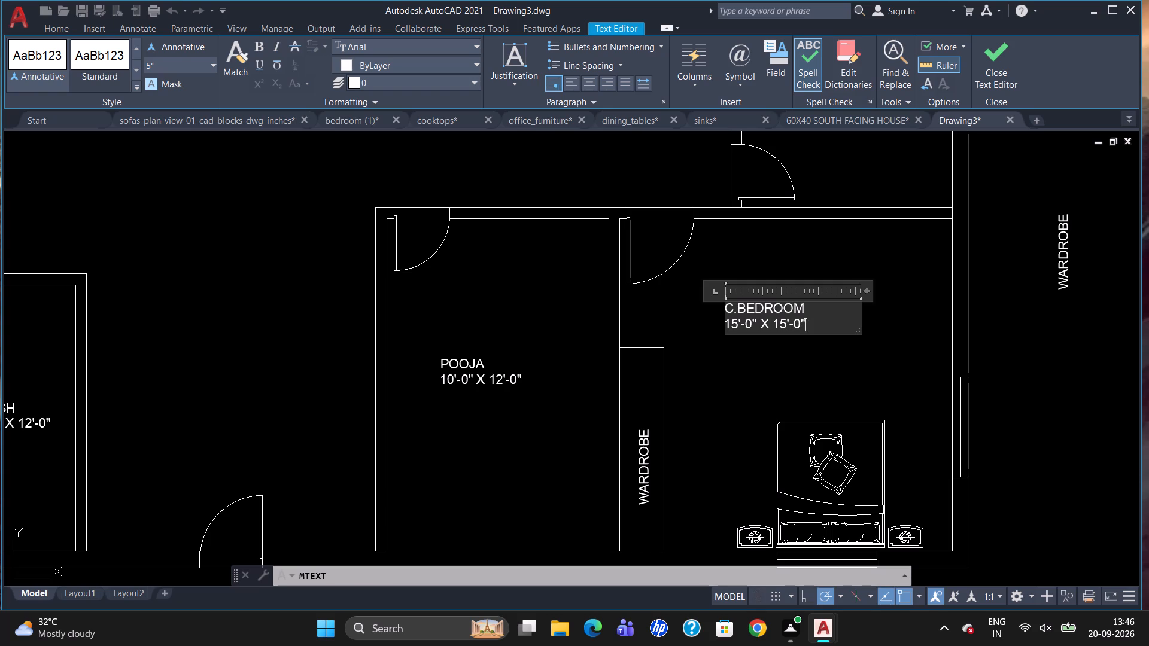
{"action": "left_click", "coordinate": [819, 348]}
Delete the stray WARDROBE text lying outside the house's east wall.
{"action": "scroll", "coordinate": [817, 386], "scroll_direction": "down", "scroll_amount": 1}
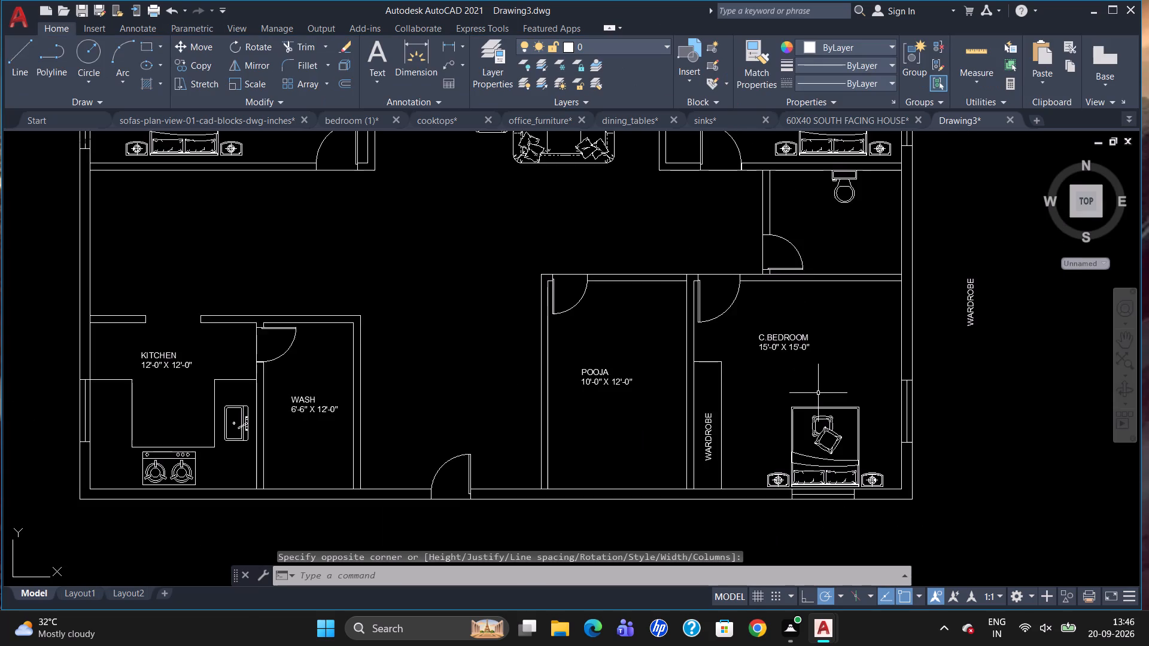
{"action": "scroll", "coordinate": [817, 390], "scroll_direction": "down", "scroll_amount": 1}
{"action": "scroll", "coordinate": [851, 321], "scroll_direction": "up", "scroll_amount": 1}
{"action": "scroll", "coordinate": [773, 375], "scroll_direction": "down", "scroll_amount": 1}
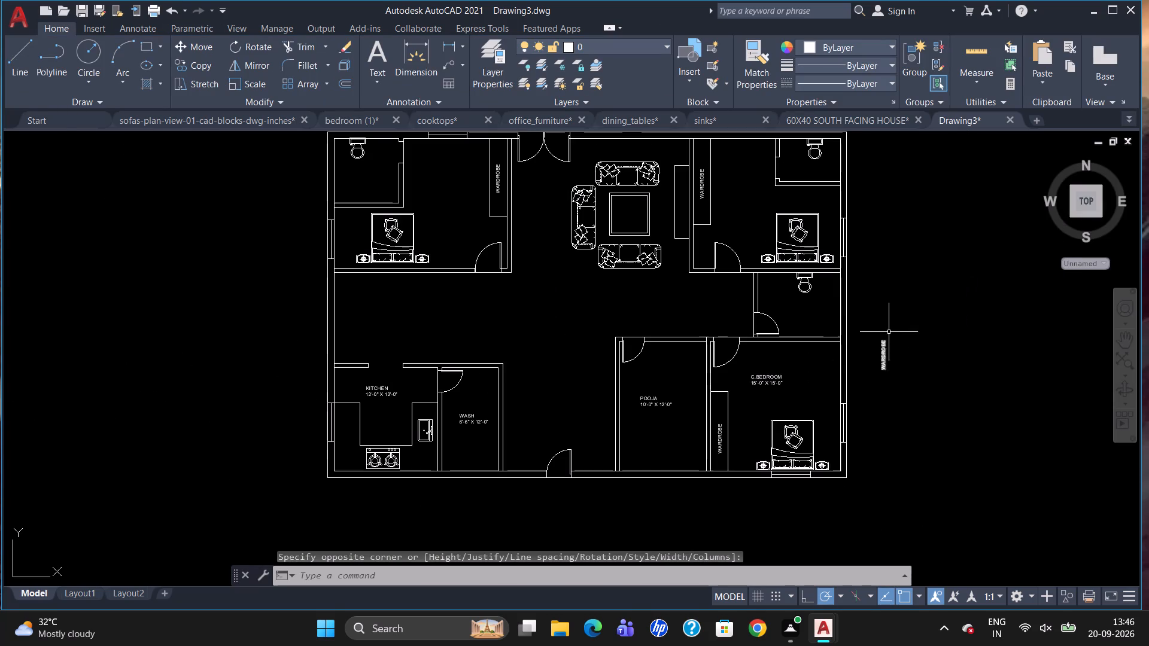
{"action": "scroll", "coordinate": [852, 316], "scroll_direction": "up", "scroll_amount": 1}
{"action": "left_click", "coordinate": [898, 378]}
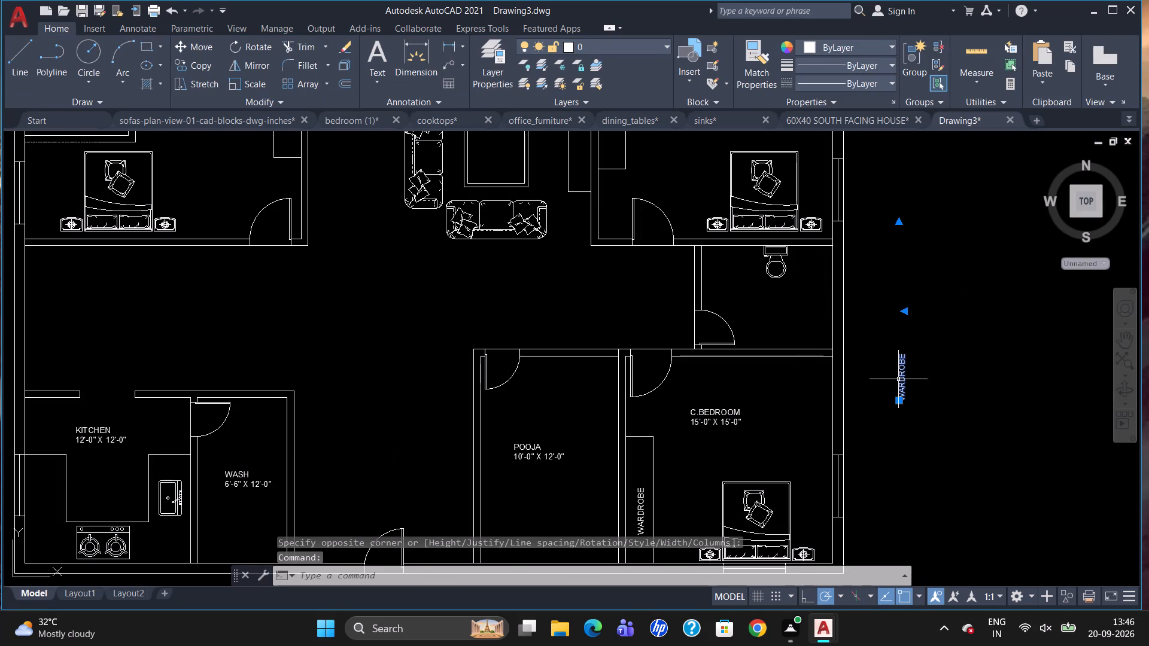
{"action": "key", "text": "Delete"}
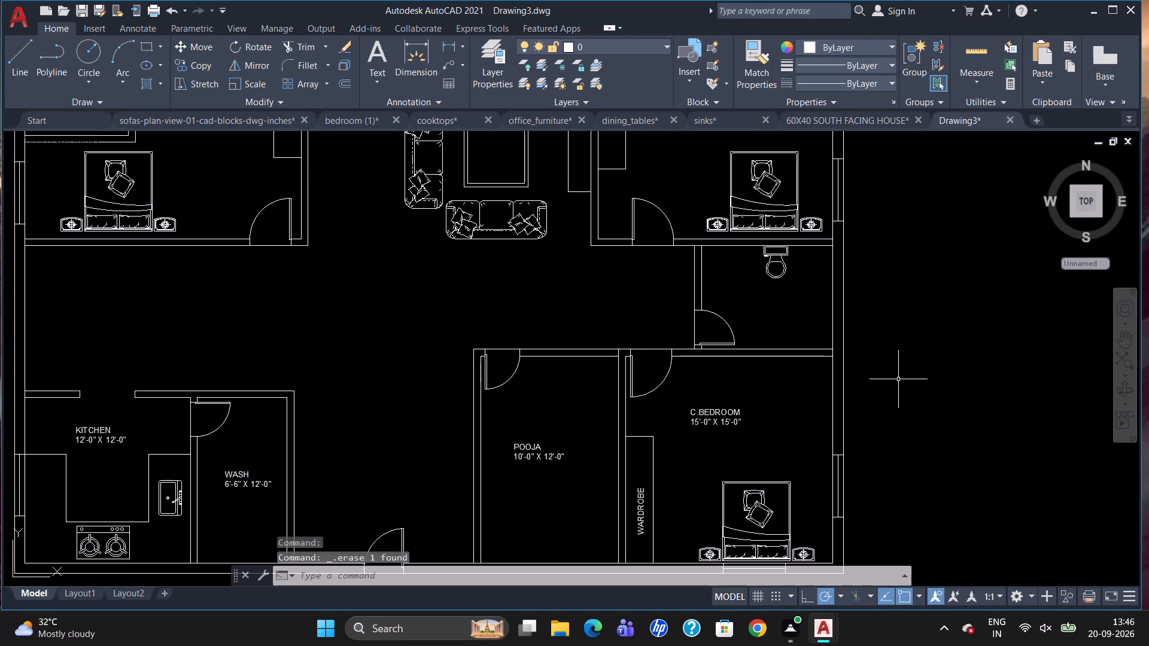
Place a multiline text frame below the WC in the toilet north of C.BEDROOM, and clear its default text height.
{"action": "key", "text": "t"}
{"action": "key", "text": "Return"}
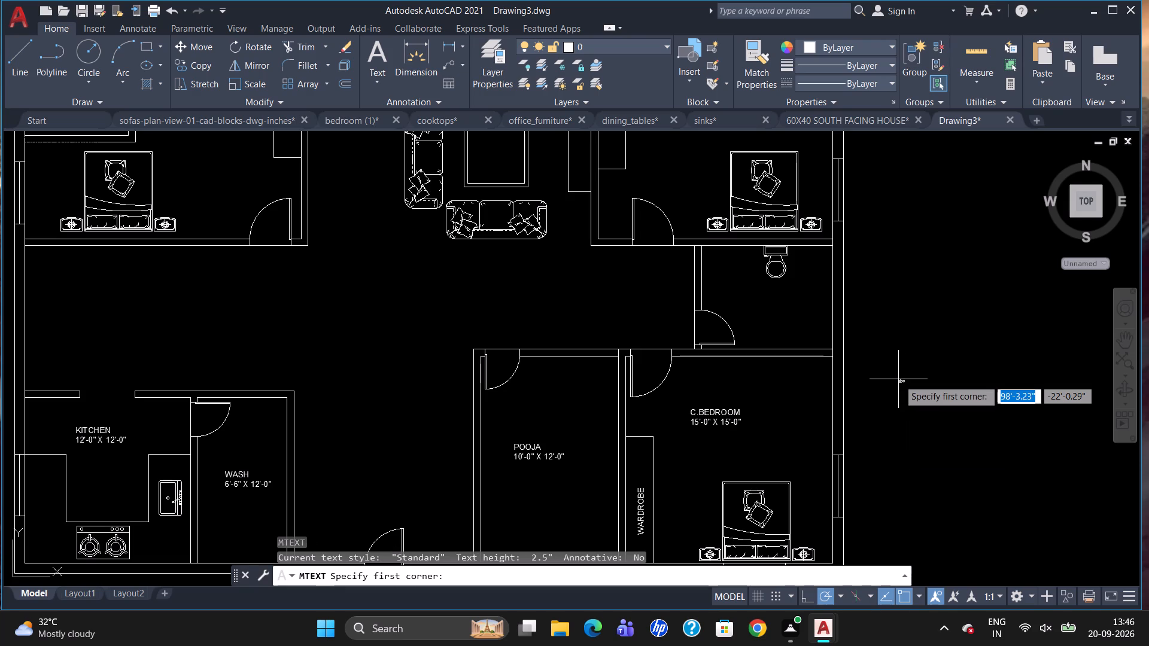
{"action": "left_click_drag", "start_coordinate": [756, 303], "coordinate": [765, 315]}
{"action": "left_click", "coordinate": [817, 323]}
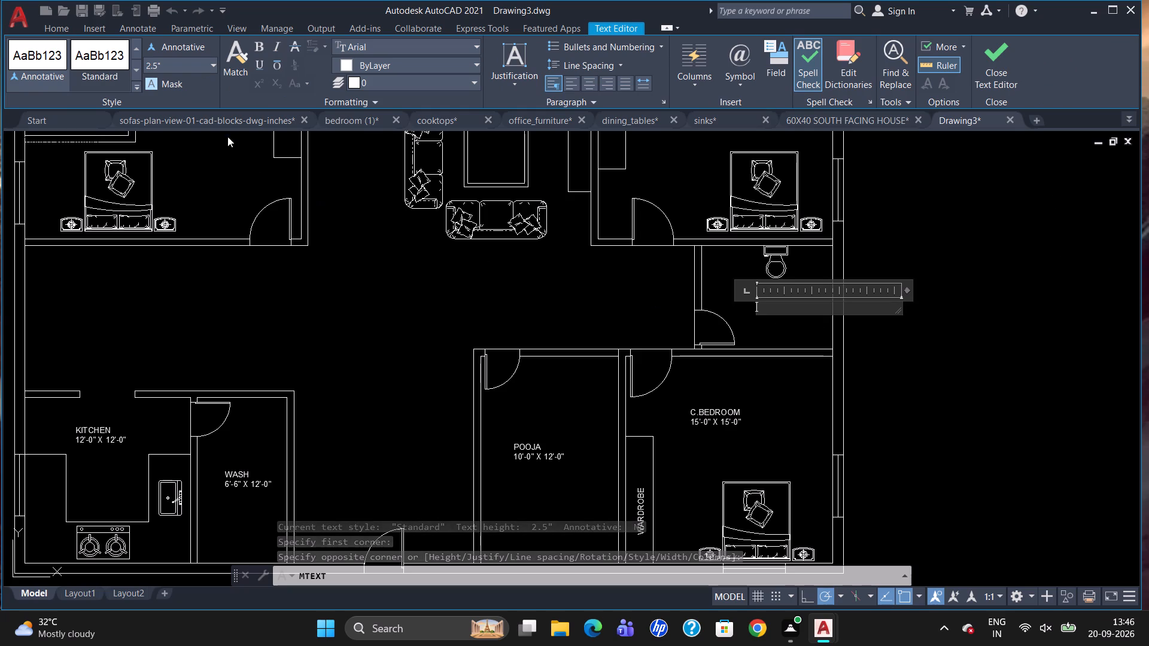
{"action": "left_click", "coordinate": [195, 65]}
{"action": "key", "text": "BackSpace"}
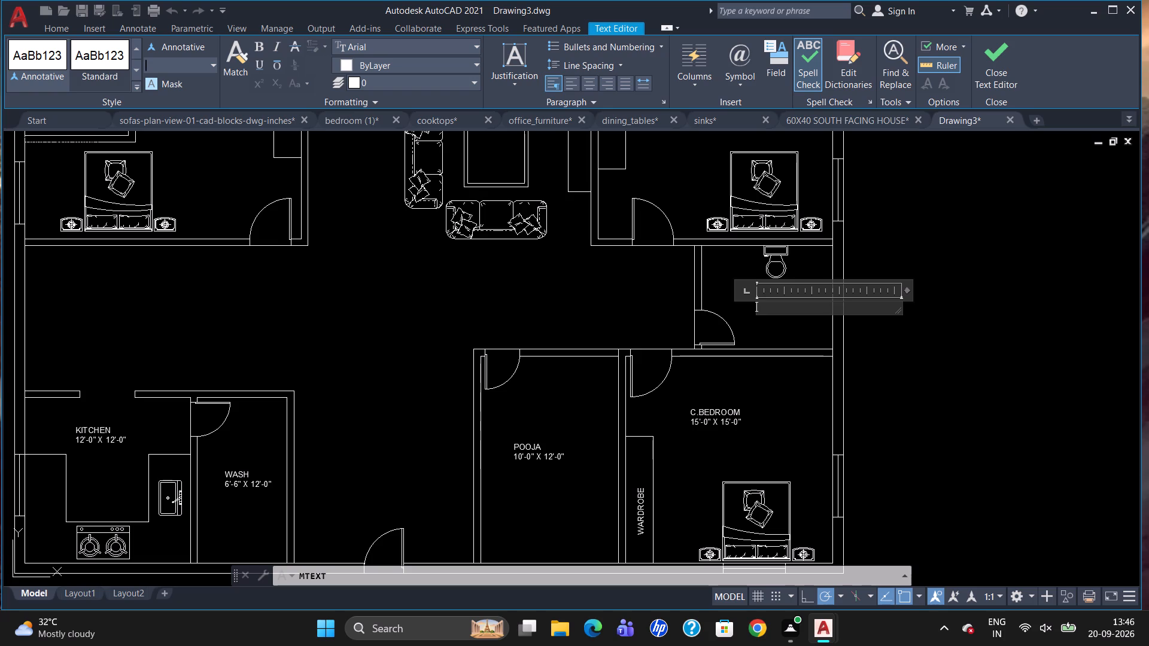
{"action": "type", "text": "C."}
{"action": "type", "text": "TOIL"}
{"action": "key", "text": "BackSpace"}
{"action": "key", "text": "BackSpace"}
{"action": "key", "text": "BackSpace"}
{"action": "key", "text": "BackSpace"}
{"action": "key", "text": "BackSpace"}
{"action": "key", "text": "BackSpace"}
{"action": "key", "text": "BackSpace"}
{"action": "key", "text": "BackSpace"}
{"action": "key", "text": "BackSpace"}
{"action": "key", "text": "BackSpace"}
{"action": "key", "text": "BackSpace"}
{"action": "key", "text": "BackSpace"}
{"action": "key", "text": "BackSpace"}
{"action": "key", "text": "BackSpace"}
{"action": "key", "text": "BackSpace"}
Set the text height to 5" and label the toilet north of C.BEDROOM "C.TOILET" over "9'-6" X 7'-6"".
{"action": "key", "text": "5"}
{"action": "key", "text": "Return"}
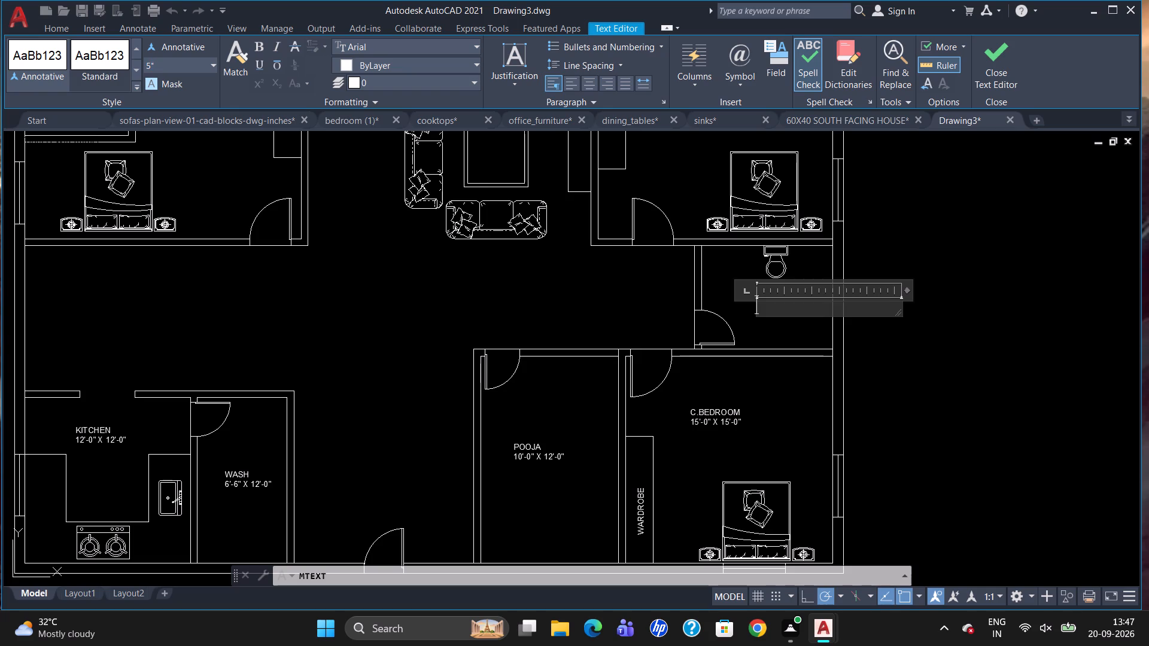
{"action": "type", "text": "C.TOILET"}
{"action": "key", "text": "Return"}
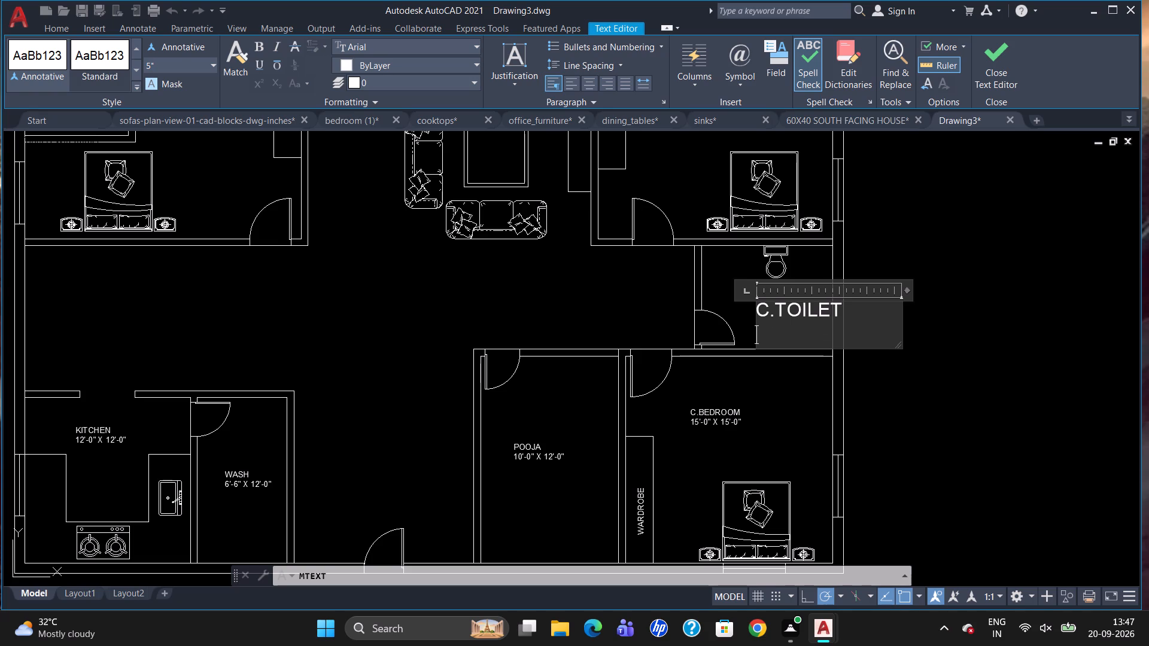
{"action": "type", "text": "9'-6\" X 7'-6"}
{"action": "key", "text": "shift+quotedbl"}
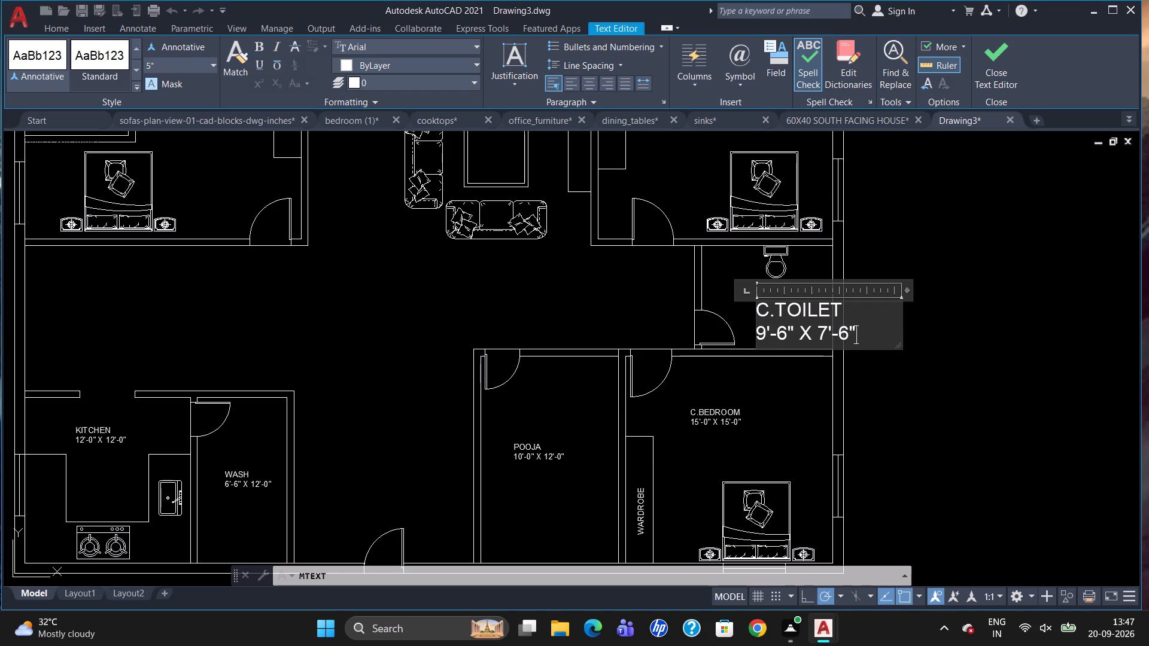
{"action": "left_click", "coordinate": [617, 285]}
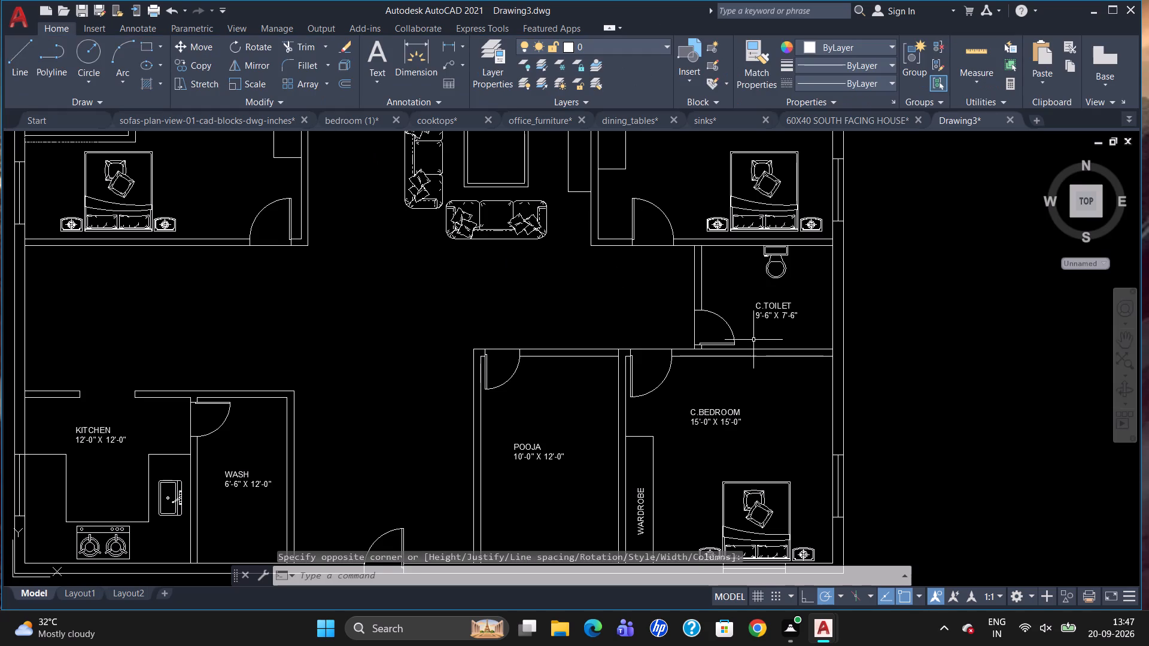
Place a multiline text frame with 5" text height in the northeast bedroom's open floor, between the wardrobe and the bed.
{"action": "scroll", "coordinate": [759, 351], "scroll_direction": "down", "scroll_amount": 2}
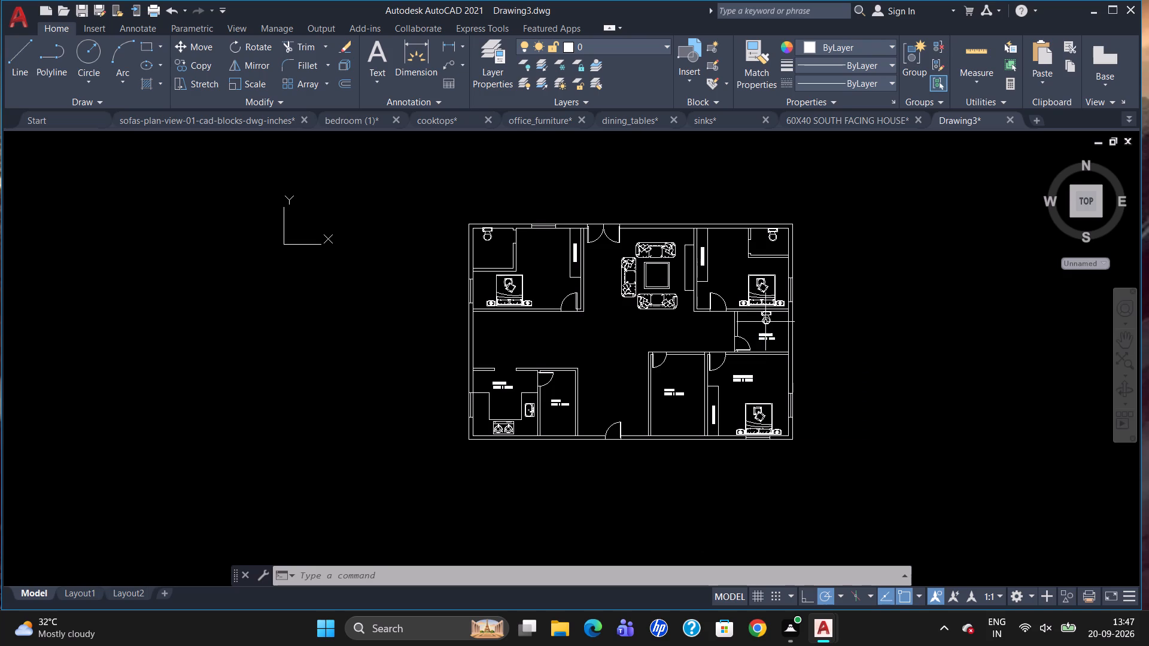
{"action": "scroll", "coordinate": [760, 301], "scroll_direction": "up", "scroll_amount": 1}
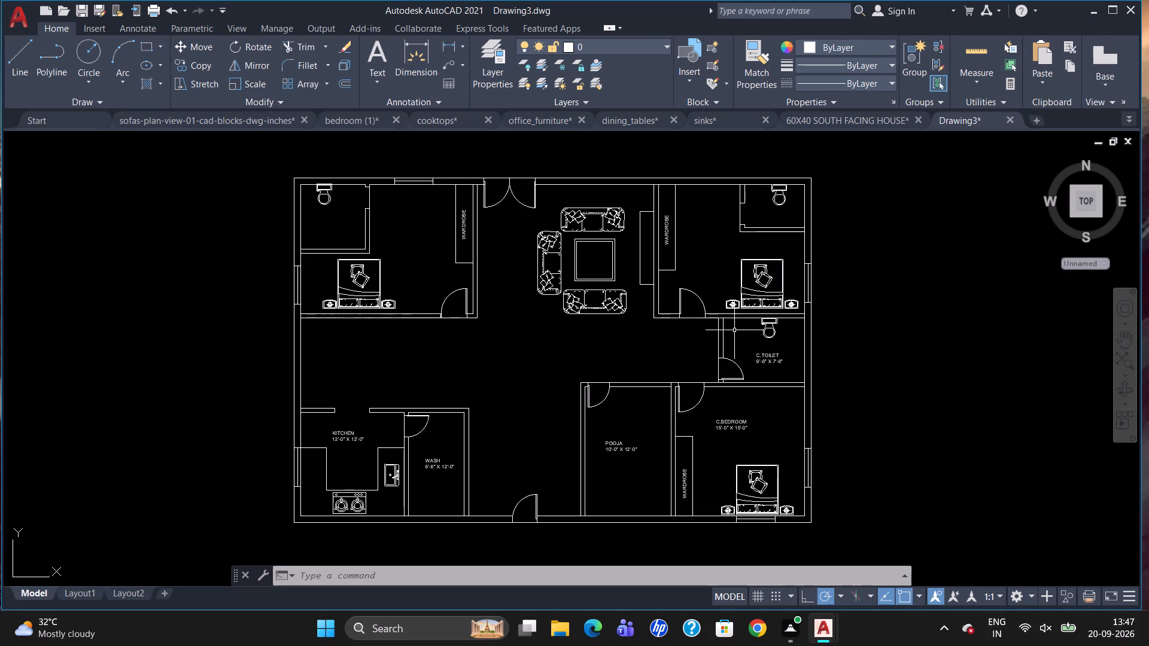
{"action": "scroll", "coordinate": [753, 218], "scroll_direction": "up", "scroll_amount": 1}
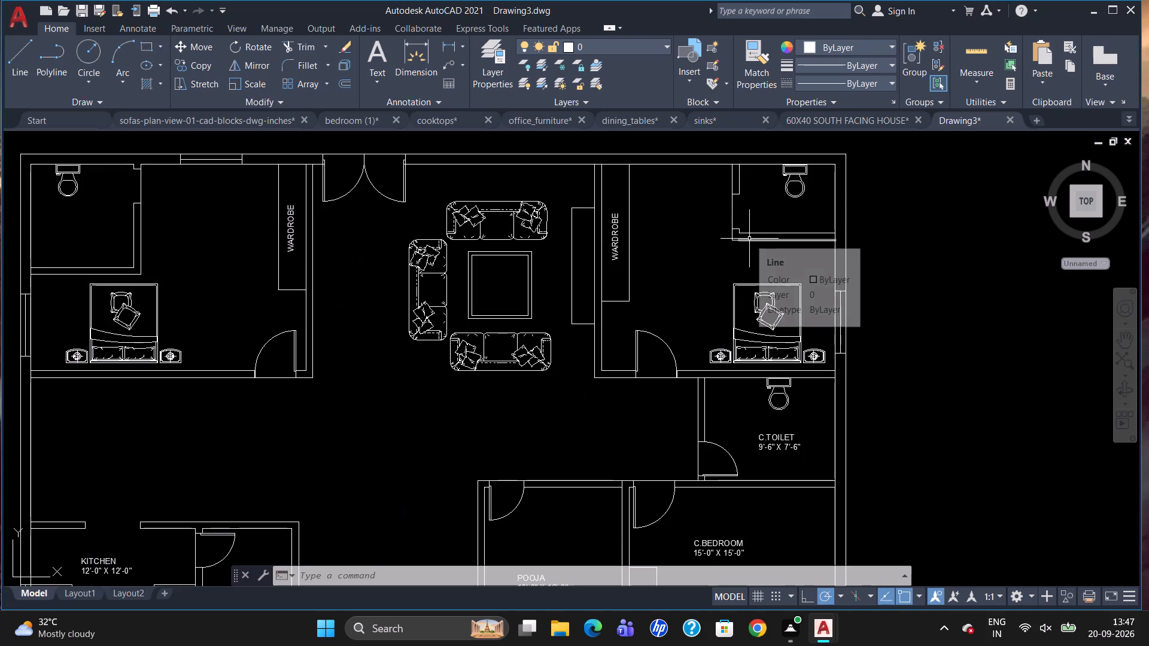
{"action": "key", "text": "t"}
{"action": "key", "text": "Return"}
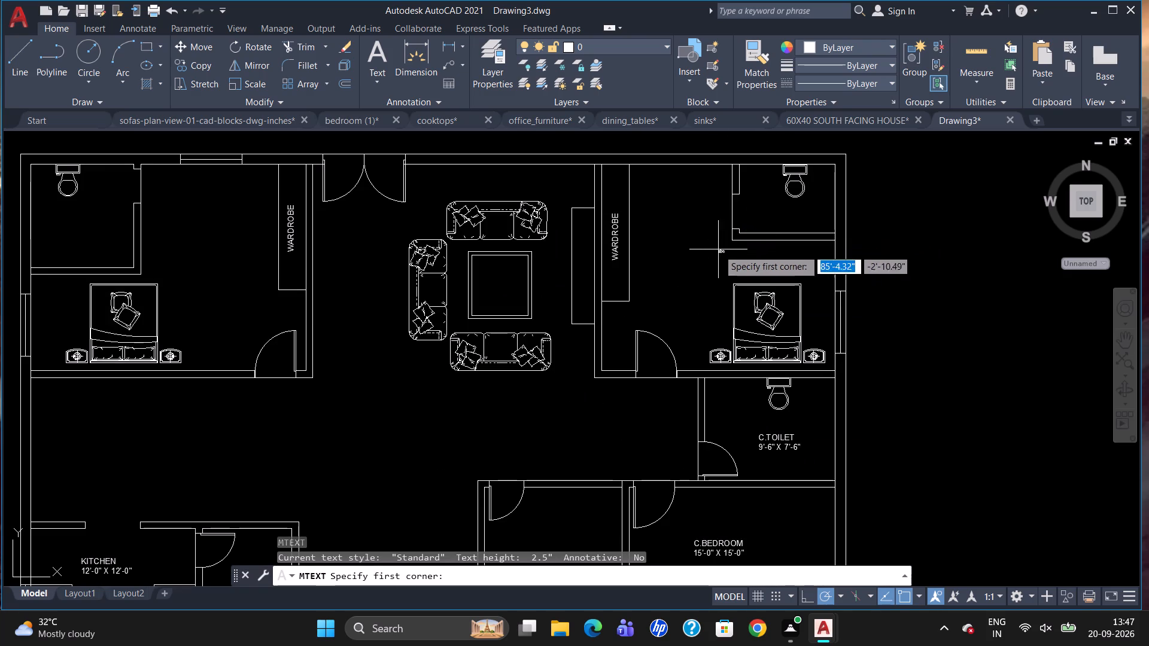
{"action": "left_click_drag", "start_coordinate": [656, 254], "coordinate": [678, 271]}
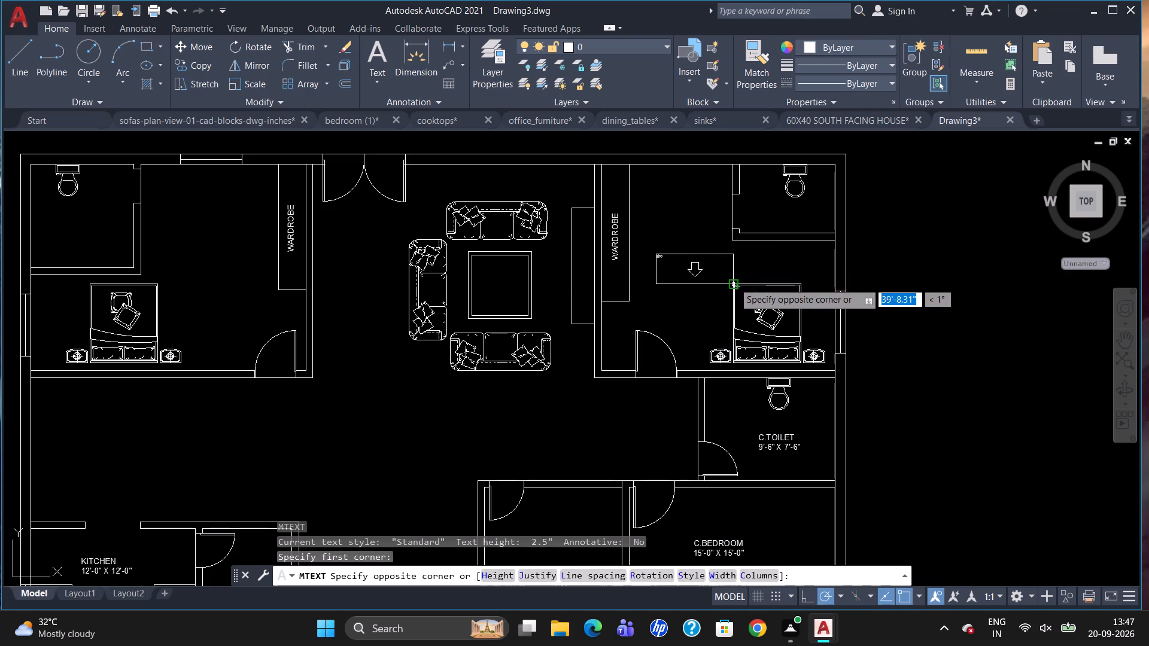
{"action": "left_click", "coordinate": [734, 282]}
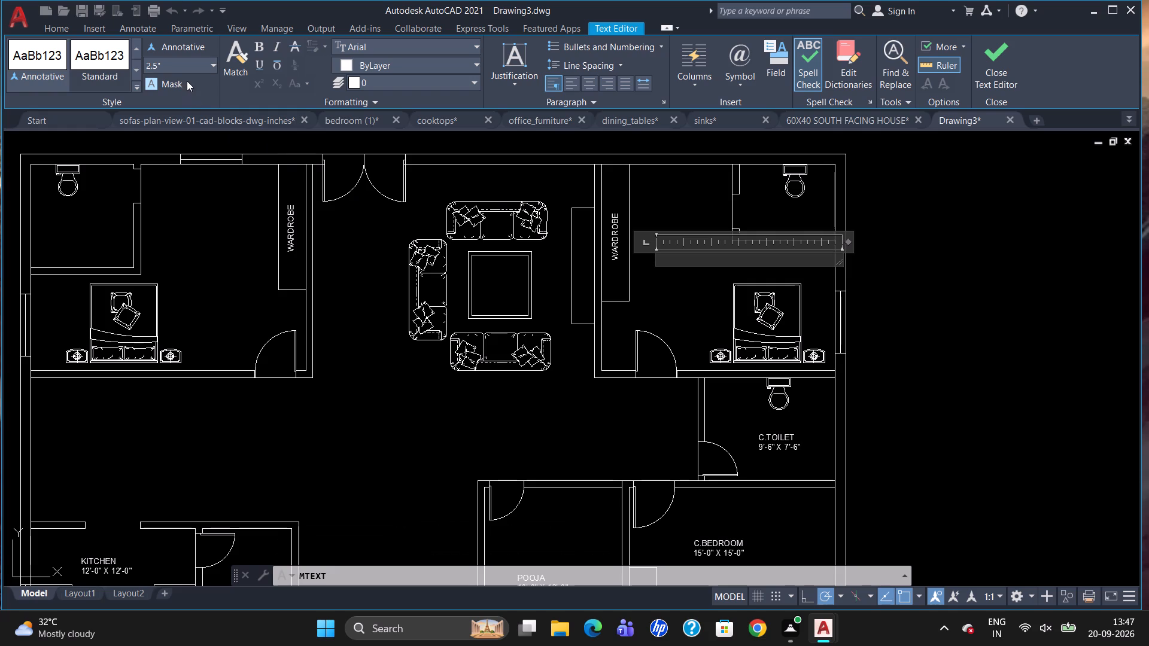
{"action": "left_click", "coordinate": [188, 60]}
{"action": "key", "text": "BackSpace"}
{"action": "key", "text": "5"}
{"action": "key", "text": "Return"}
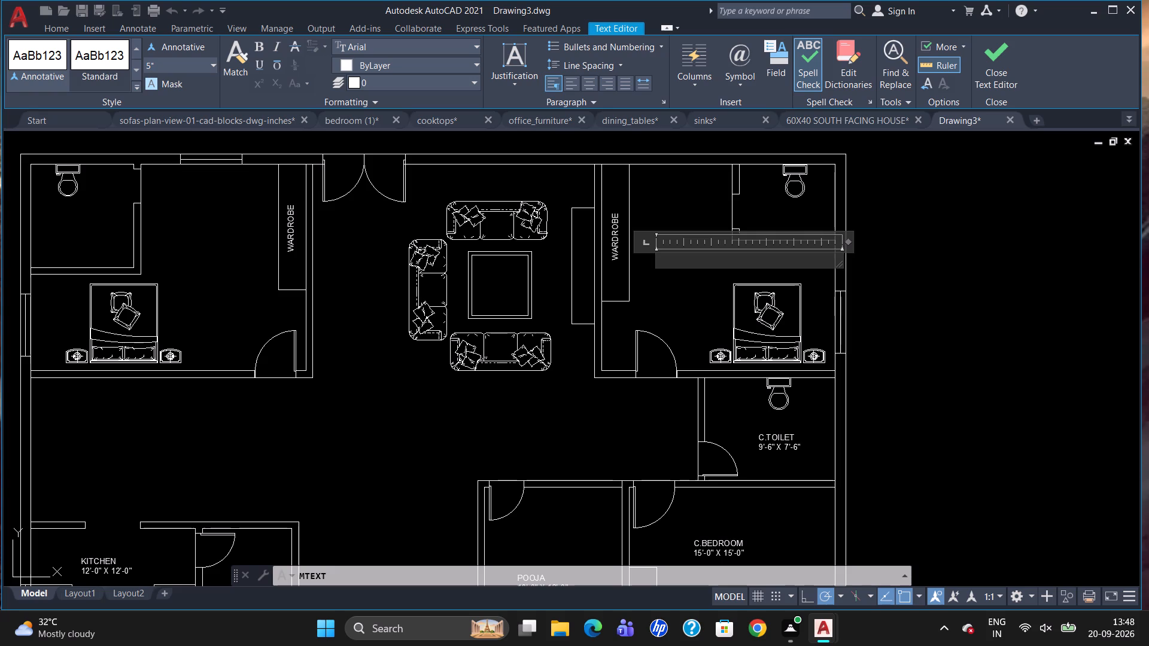
Label the northeast bedroom "GUEST BEDROOM" over "17'-0" X 15'-0"" on two lines.
{"action": "type", "text": "GUEST"}
{"action": "key", "text": "space"}
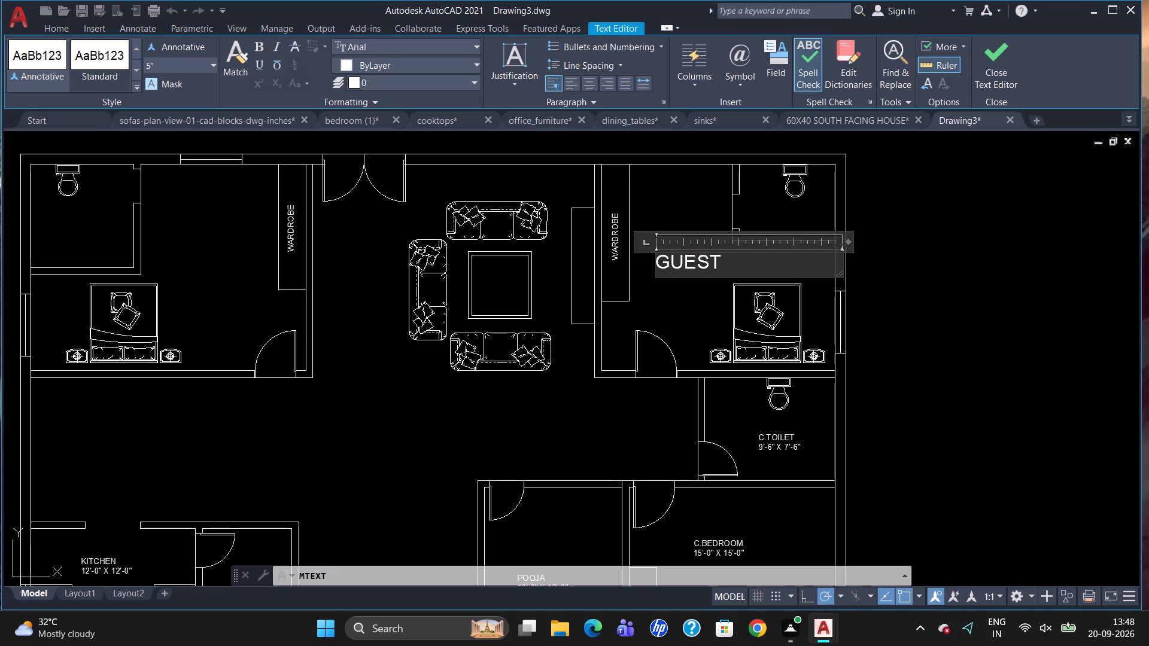
{"action": "type", "text": "ROOM"}
{"action": "key", "text": "Left"}
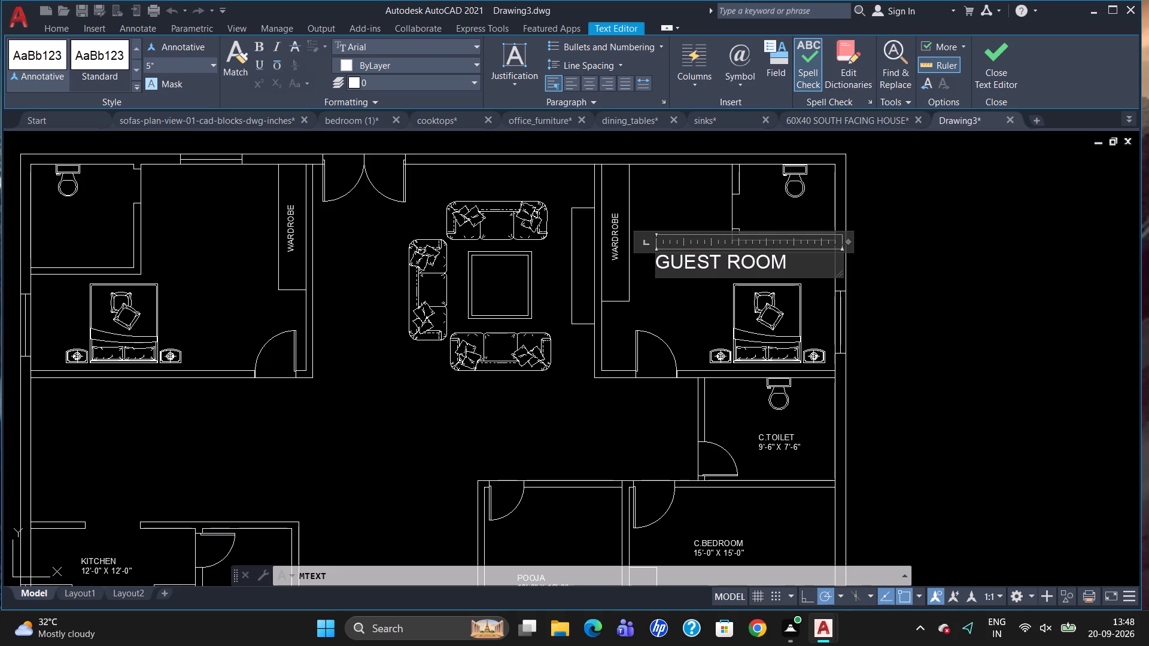
{"action": "key", "text": "Left"}
{"action": "key", "text": "Left"}
{"action": "key", "text": "Left"}
{"action": "type", "text": "BED"}
{"action": "key", "text": "Right"}
{"action": "key", "text": "Right"}
{"action": "key", "text": "Right"}
{"action": "key", "text": "Right"}
{"action": "key", "text": "Right"}
{"action": "key", "text": "Right"}
{"action": "key", "text": "Right"}
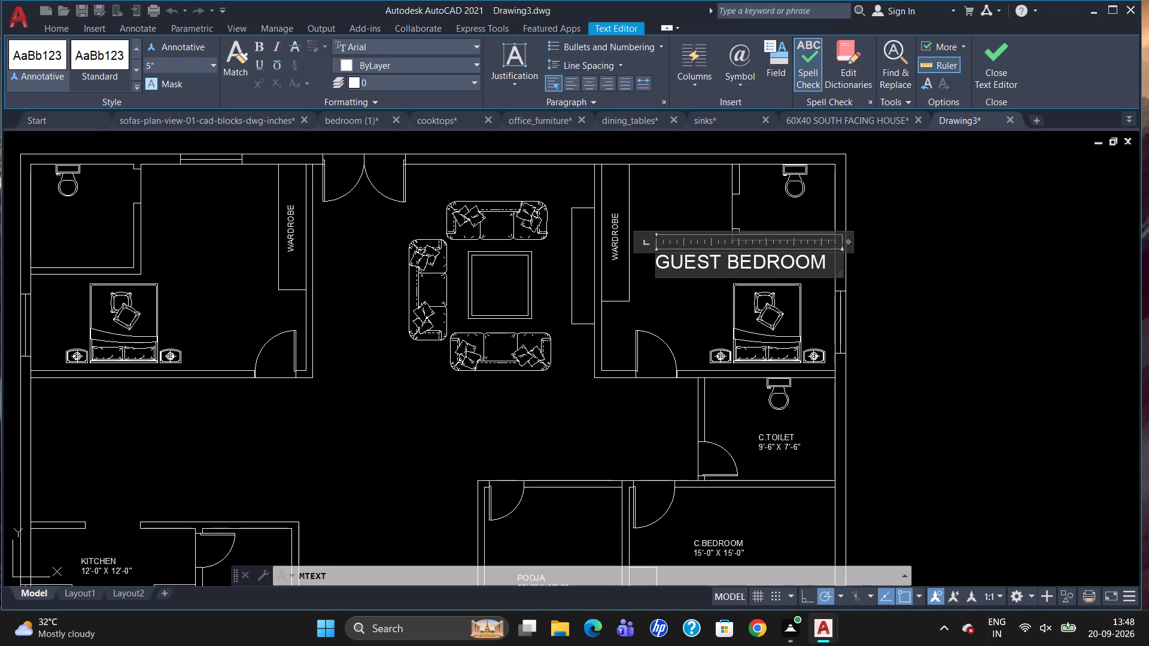
{"action": "key", "text": "Return"}
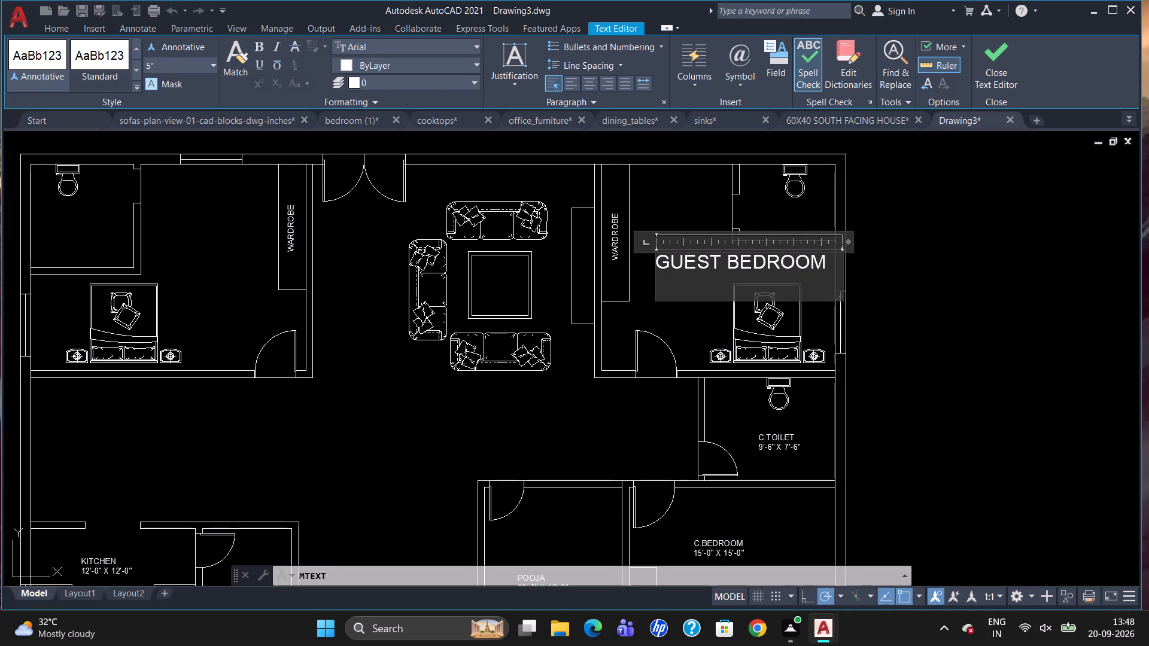
{"action": "key", "text": "1"}
{"action": "type", "text": "7'-0\" X 15'-0"}
{"action": "key", "text": "shift+quotedbl"}
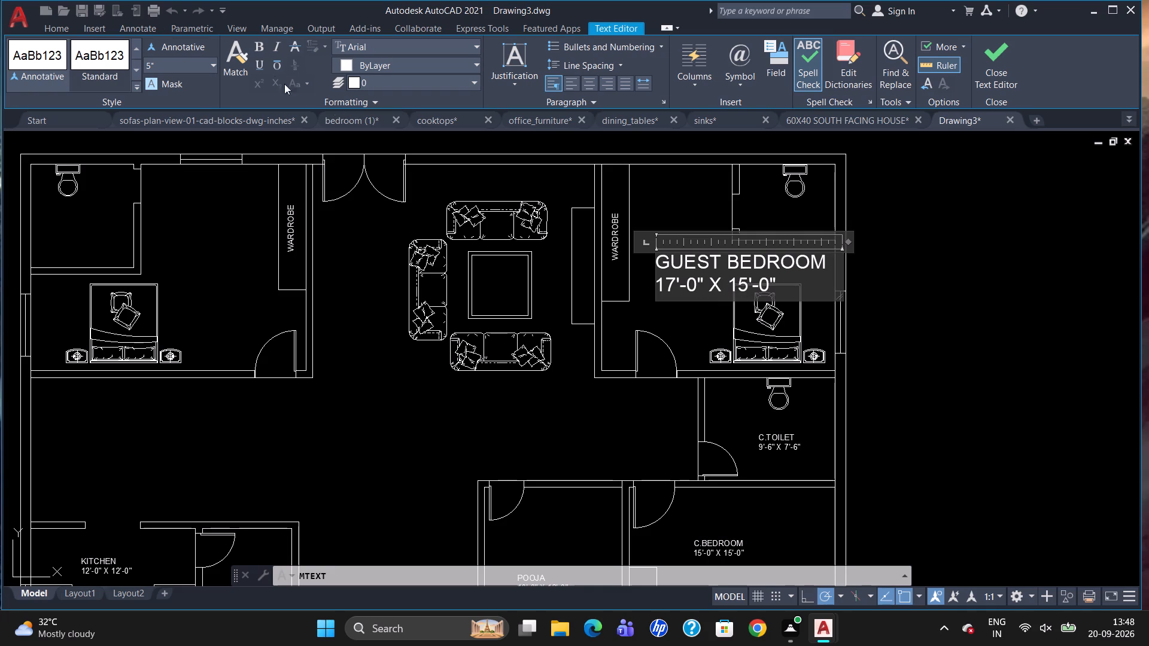
{"action": "left_click", "coordinate": [677, 358]}
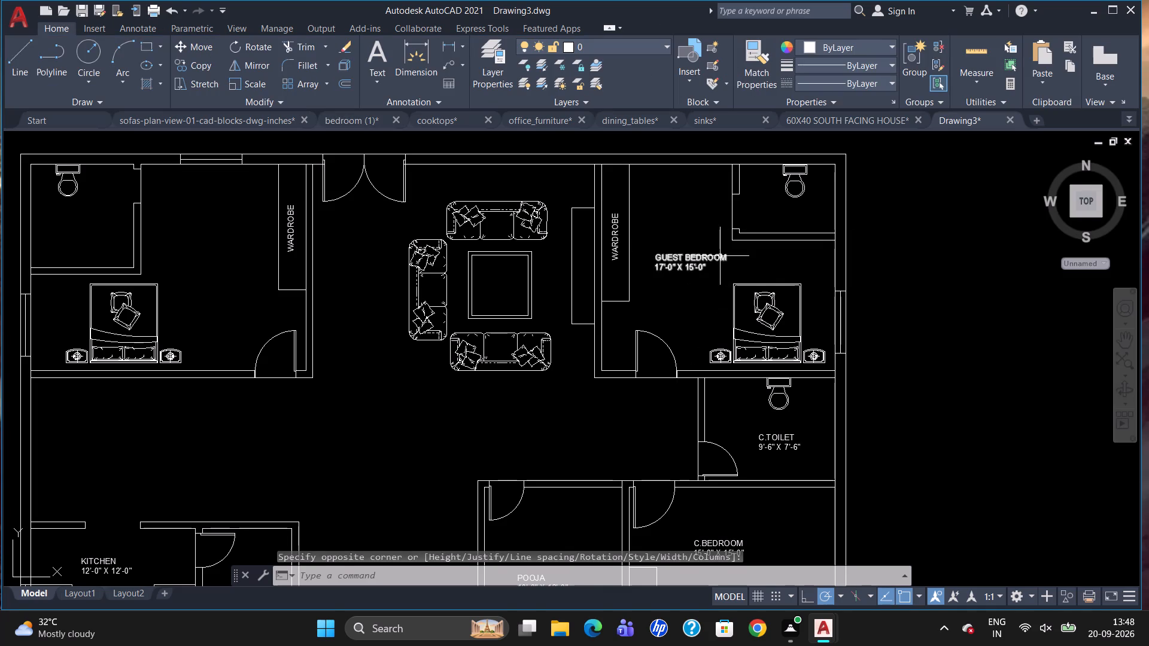
Add the multiline text "TV UNIT" at 5" height in the open hall just south of the sofa set.
{"action": "scroll", "coordinate": [720, 254], "scroll_direction": "down", "scroll_amount": 2}
{"action": "scroll", "coordinate": [672, 279], "scroll_direction": "up", "scroll_amount": 1}
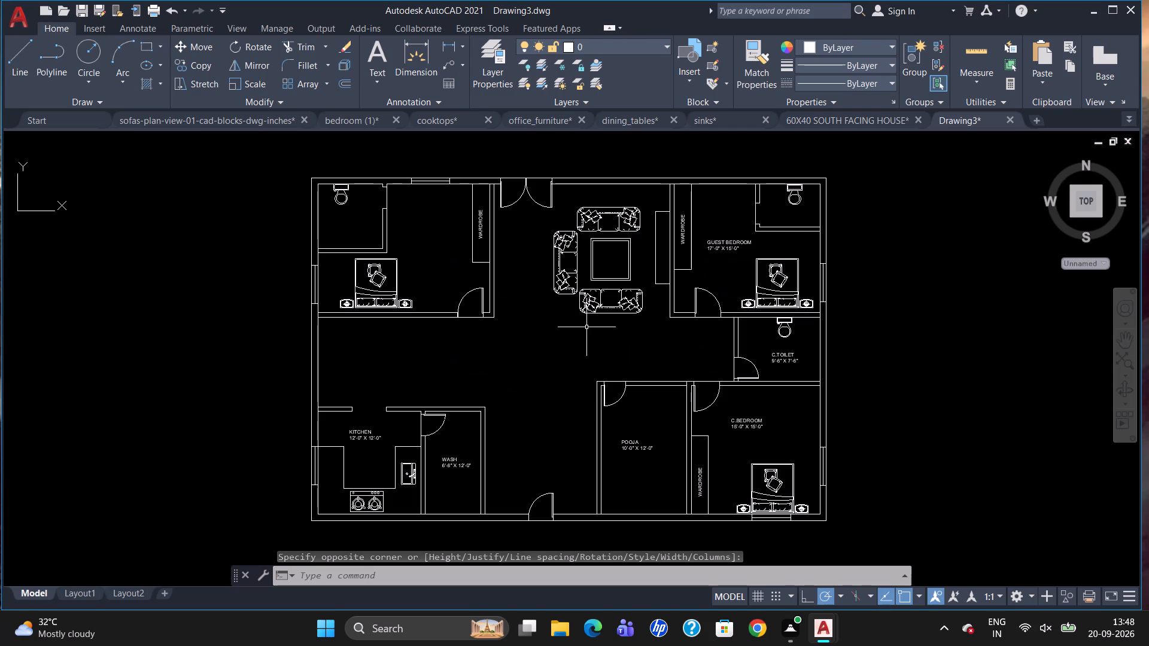
{"action": "key", "text": "t"}
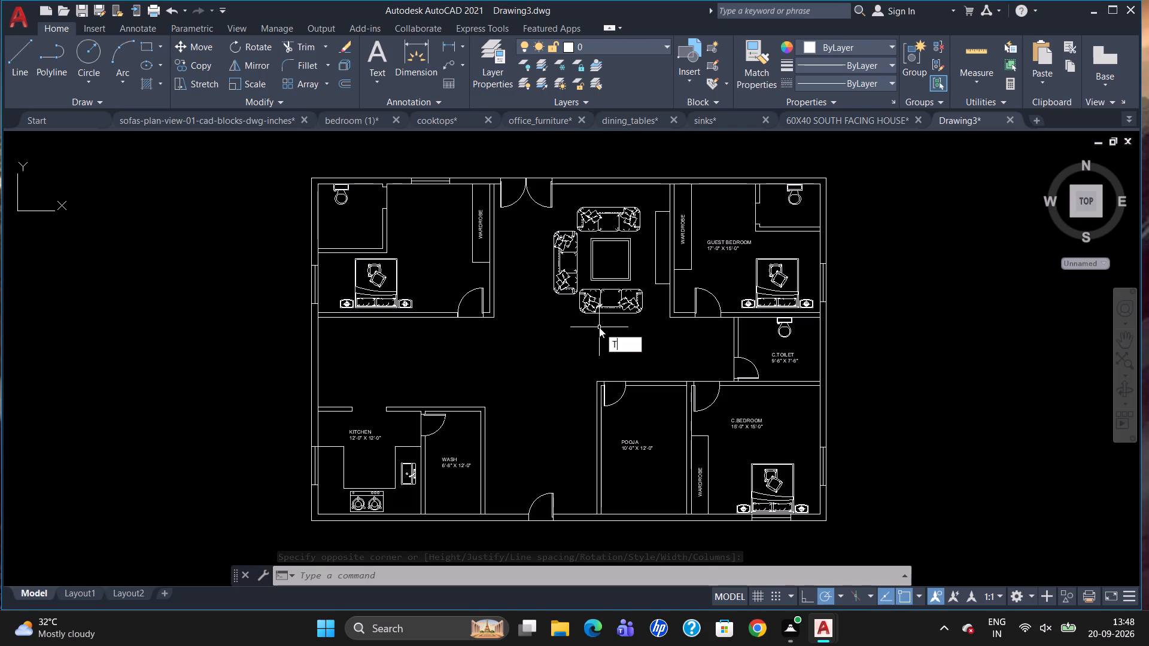
{"action": "key", "text": "Return"}
{"action": "left_click", "coordinate": [583, 344]}
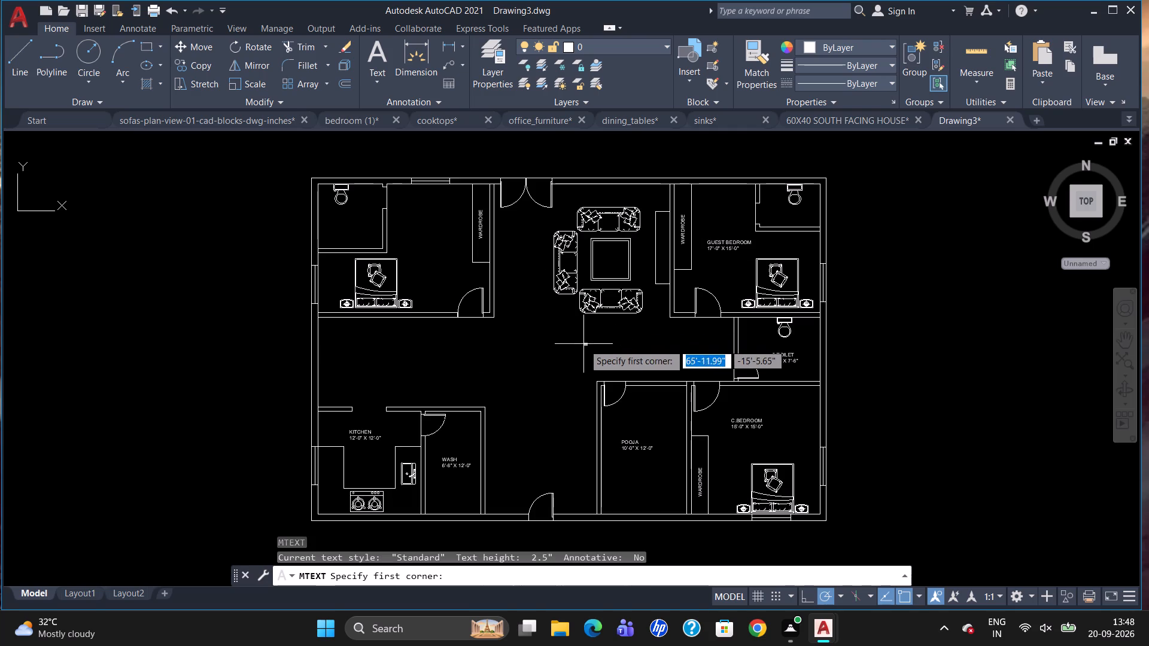
{"action": "left_click", "coordinate": [623, 358]}
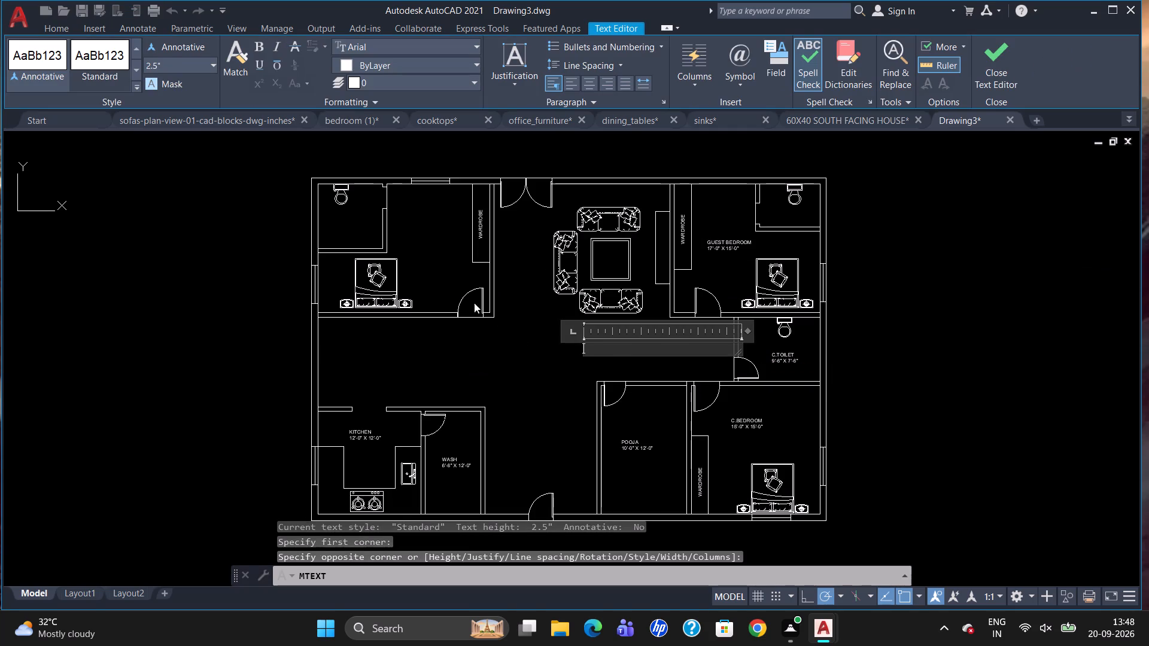
{"action": "left_click", "coordinate": [173, 60]}
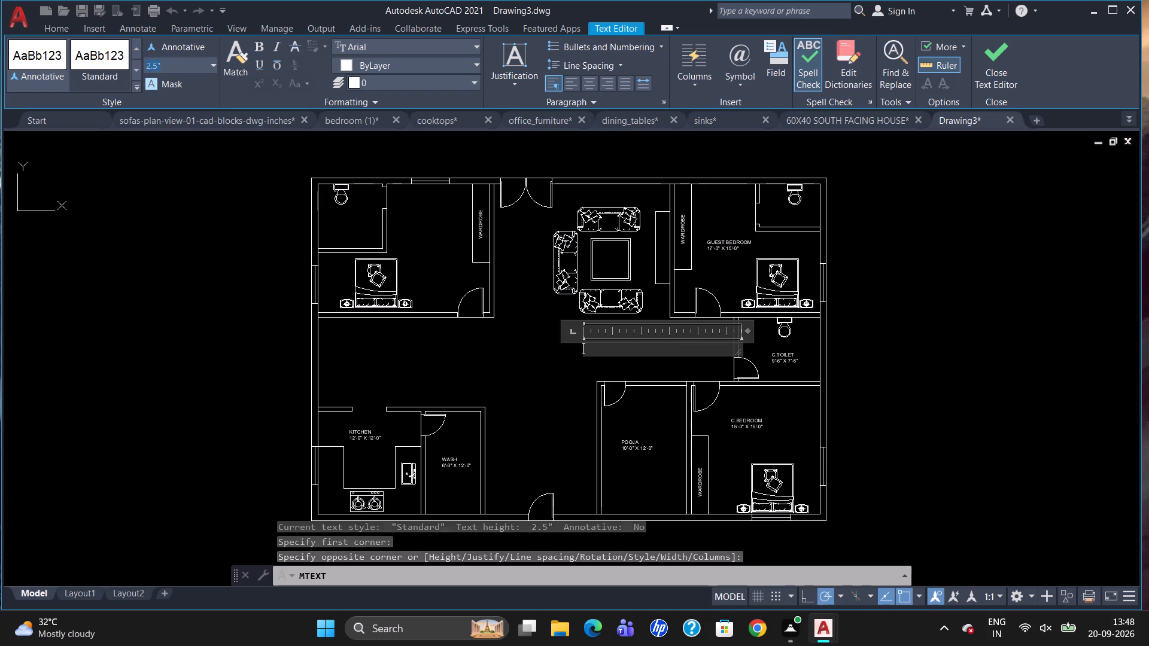
{"action": "key", "text": "BackSpace"}
{"action": "key", "text": "t"}
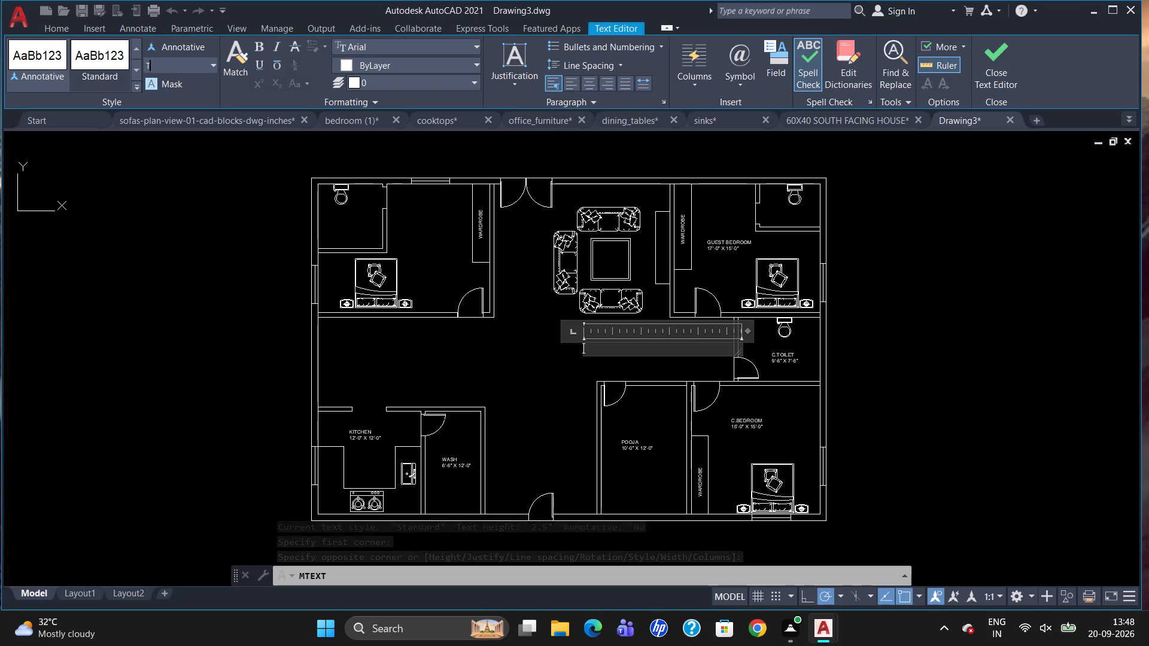
{"action": "key", "text": "BackSpace"}
{"action": "key", "text": "5"}
{"action": "key", "text": "Return"}
{"action": "type", "text": "TV UNIT"}
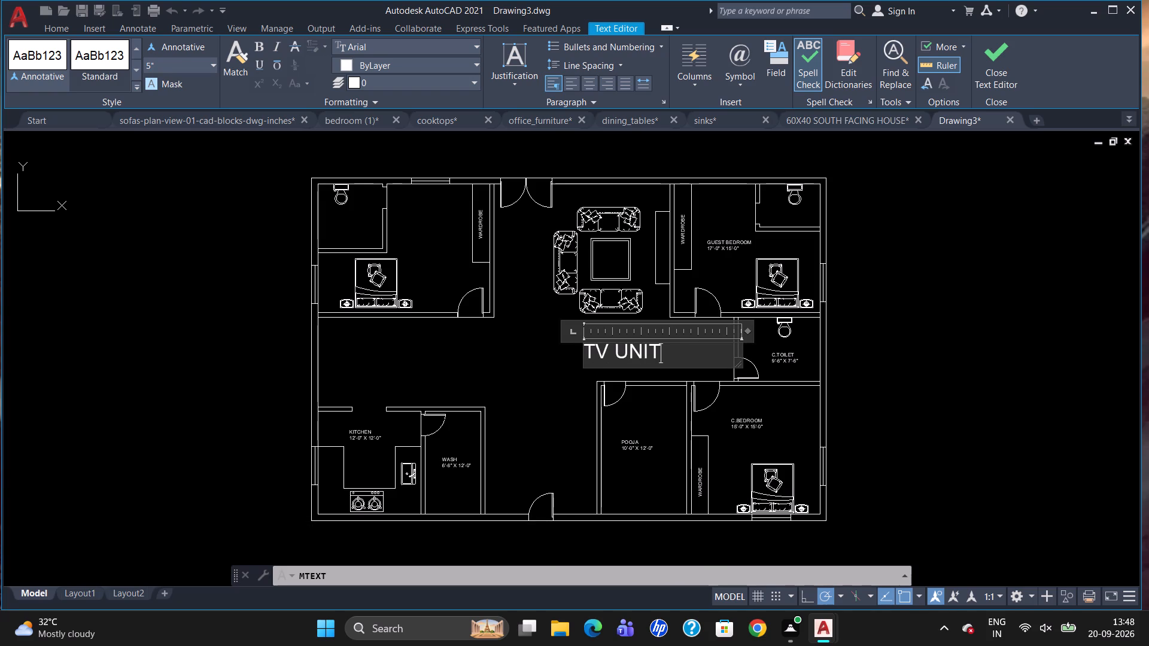
{"action": "left_click", "coordinate": [409, 291]}
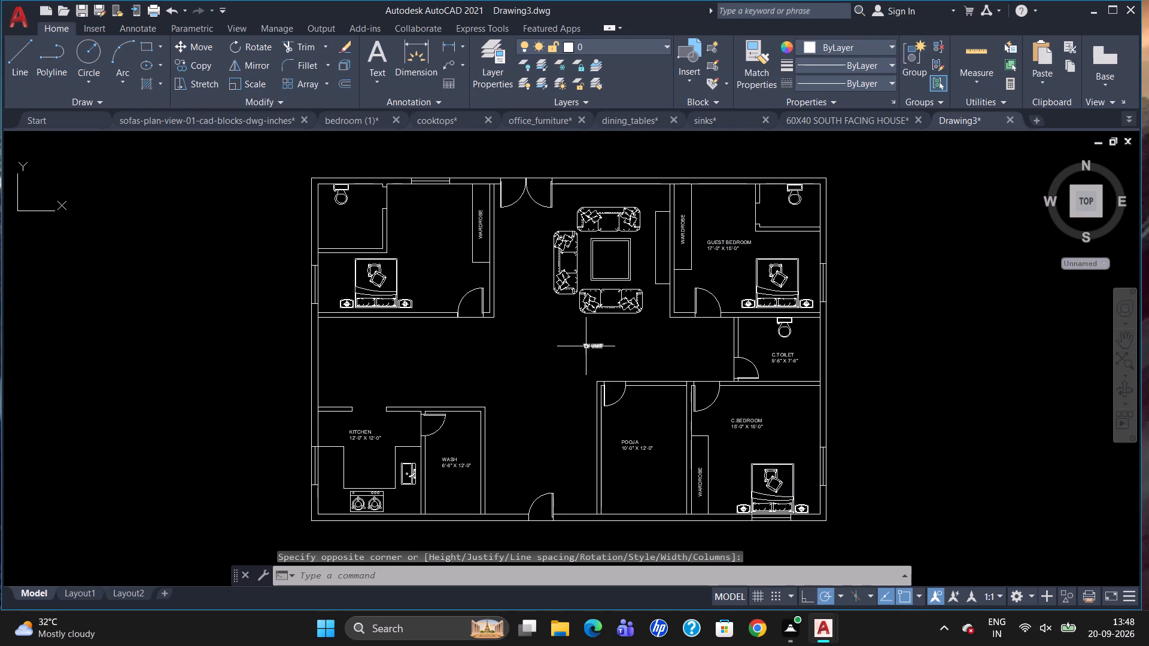
Rotate the TV UNIT text so it reads vertically upward, like the WARDROBE labels.
{"action": "left_click_drag", "start_coordinate": [586, 346], "coordinate": [589, 354]}
{"action": "type", "text": "RO"}
{"action": "key", "text": "Return"}
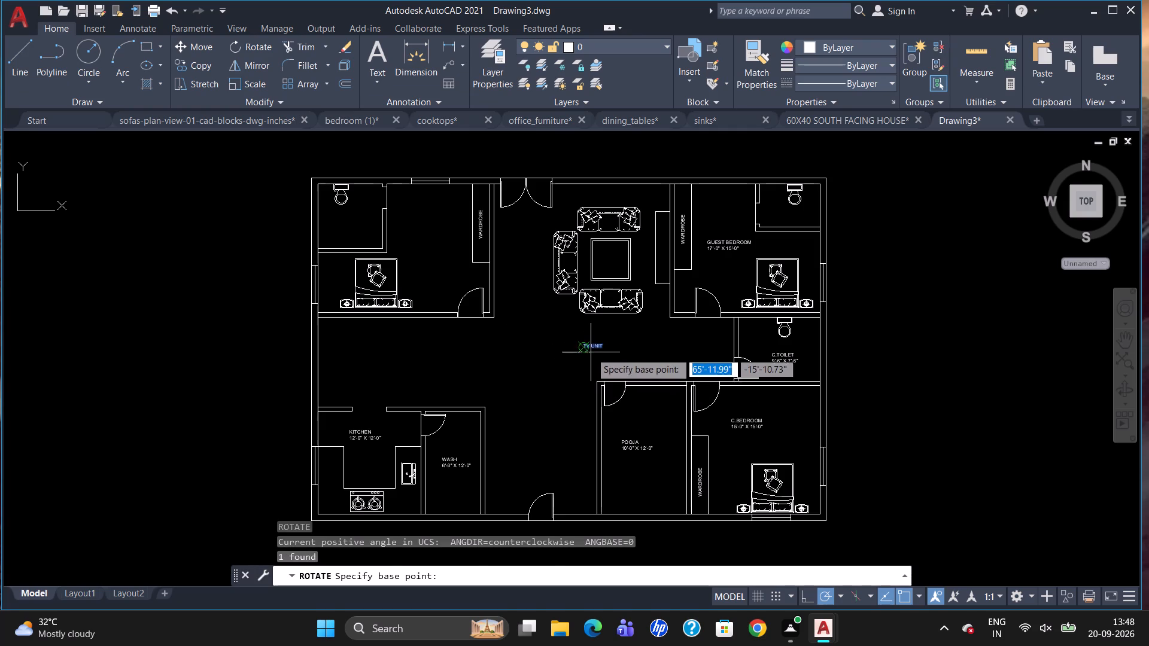
{"action": "left_click", "coordinate": [591, 348]}
{"action": "left_click_drag", "start_coordinate": [582, 276], "coordinate": [583, 290]}
Move the TV UNIT text inside the narrow rectangle against the guest bedroom's west wall, facing the sofas.
{"action": "left_click", "coordinate": [580, 336]}
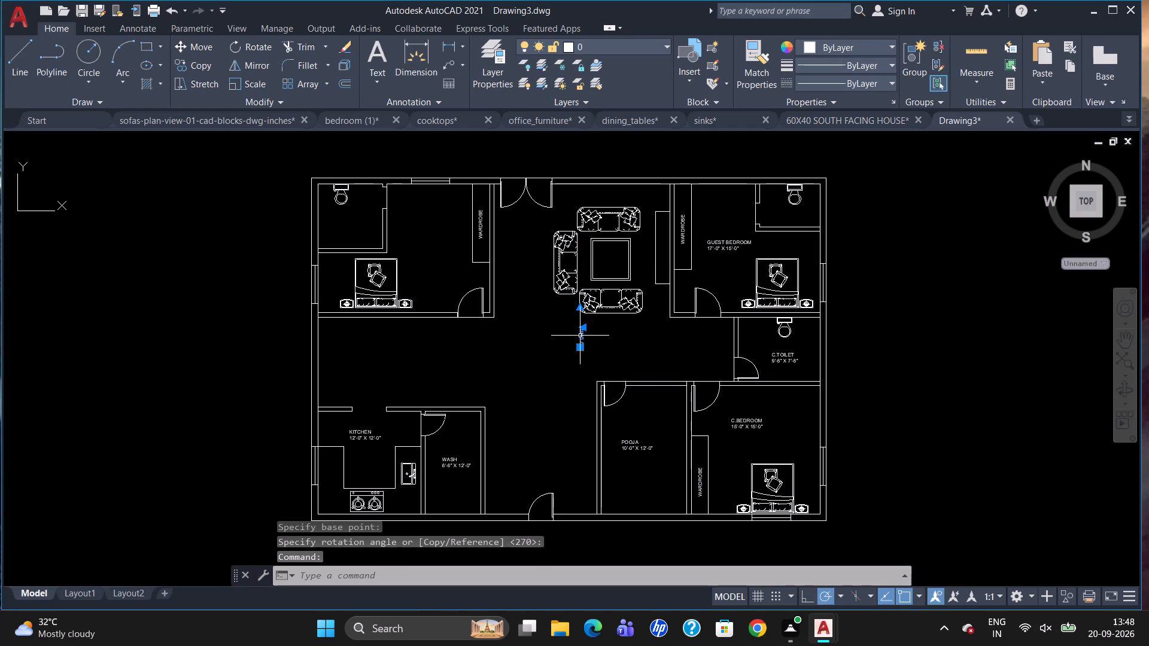
{"action": "left_click", "coordinate": [579, 350]}
{"action": "scroll", "coordinate": [655, 242], "scroll_direction": "up", "scroll_amount": 3}
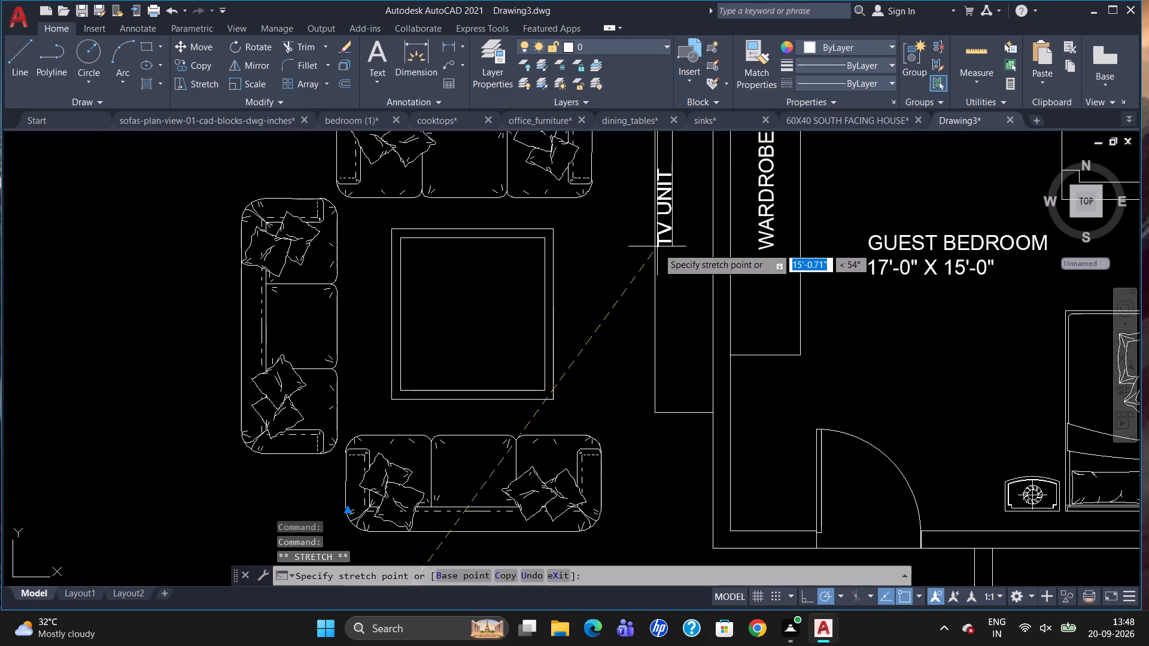
{"action": "left_click", "coordinate": [677, 304]}
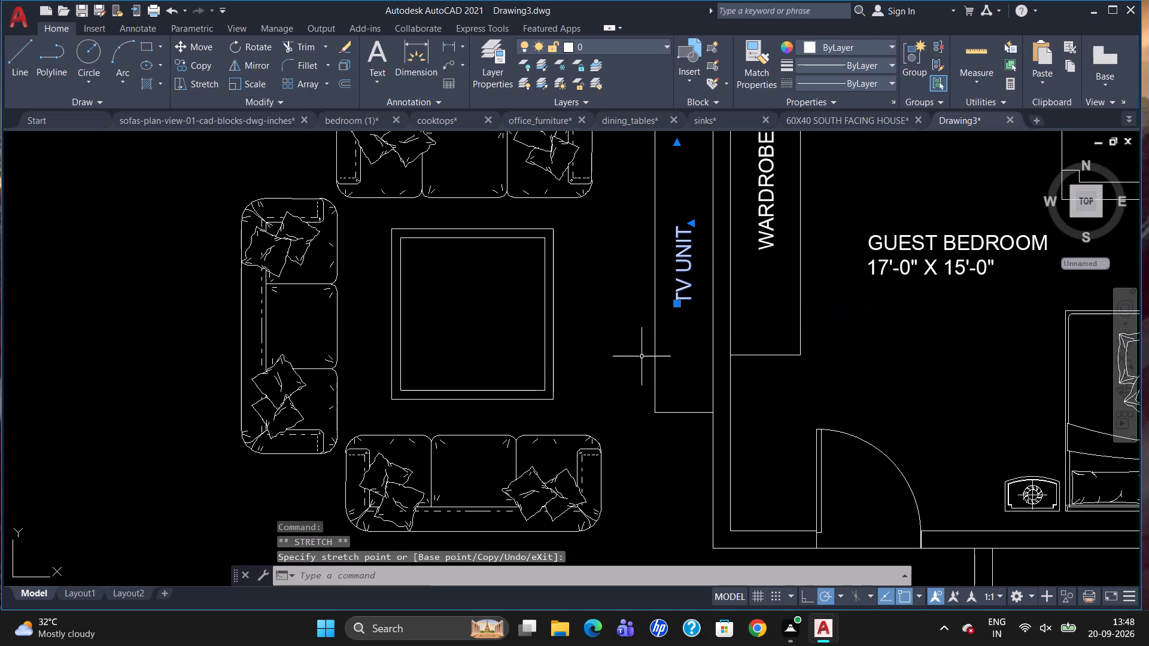
{"action": "key", "text": "Escape"}
Measure the living area's clear width between the northwest bedroom's east wall and the guest bedroom's west wall.
{"action": "scroll", "coordinate": [677, 356], "scroll_direction": "down", "scroll_amount": 1}
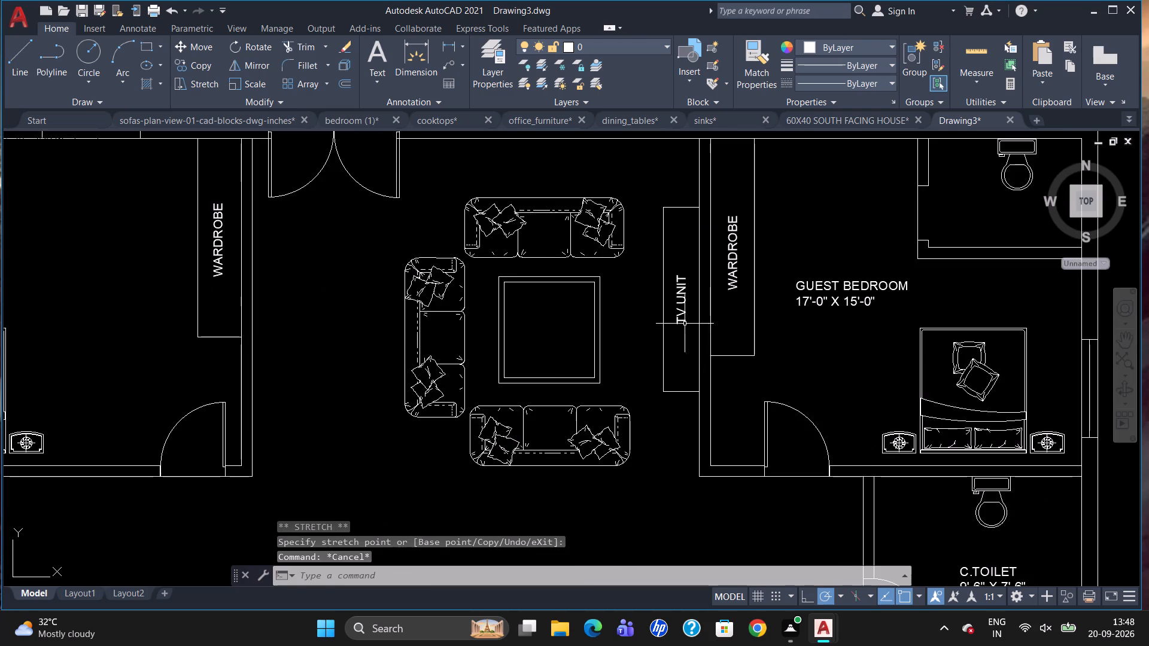
{"action": "scroll", "coordinate": [691, 266], "scroll_direction": "down", "scroll_amount": 3}
{"action": "scroll", "coordinate": [675, 325], "scroll_direction": "up", "scroll_amount": 1}
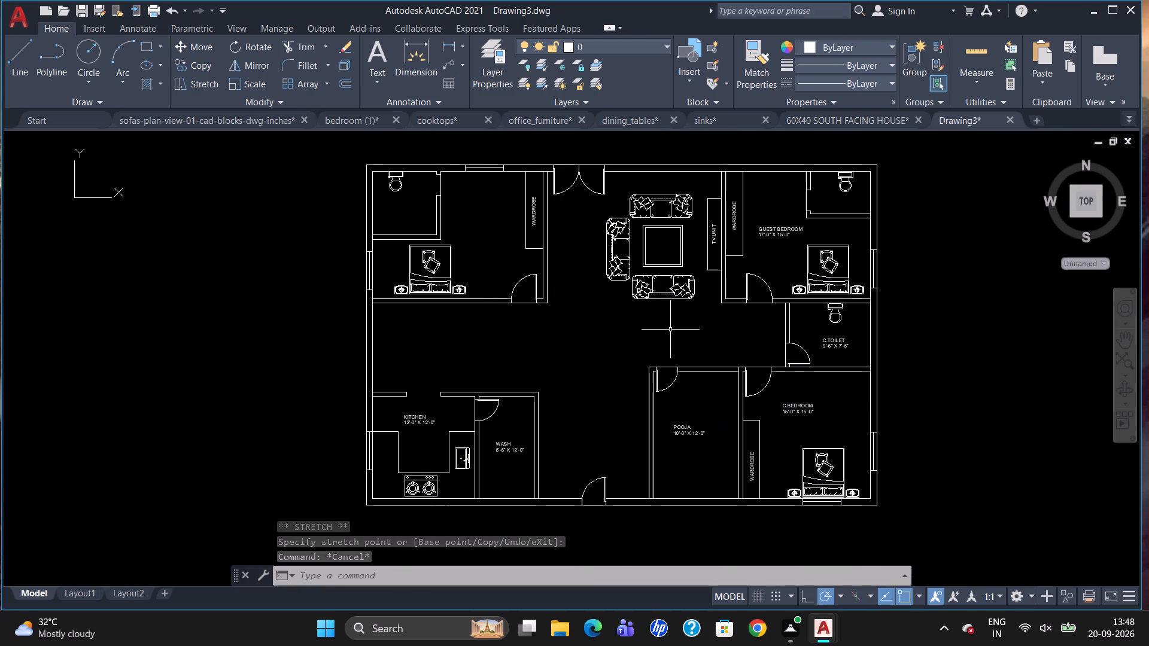
{"action": "scroll", "coordinate": [724, 252], "scroll_direction": "up", "scroll_amount": 2}
{"action": "scroll", "coordinate": [655, 367], "scroll_direction": "down", "scroll_amount": 1}
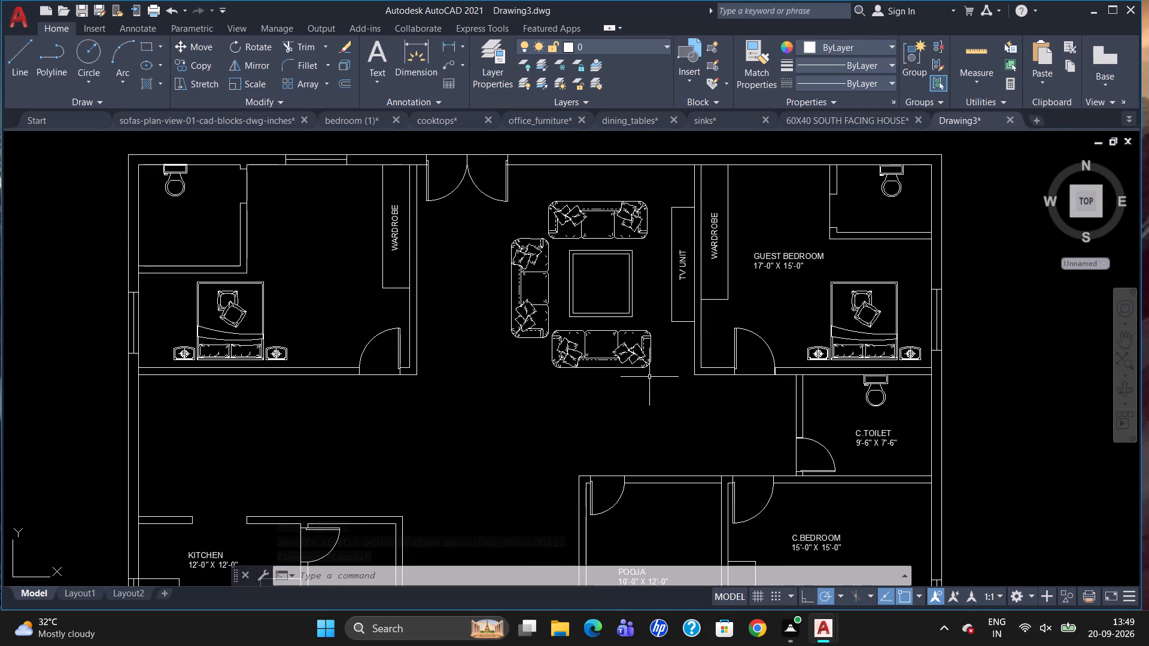
{"action": "scroll", "coordinate": [640, 383], "scroll_direction": "down", "scroll_amount": 1}
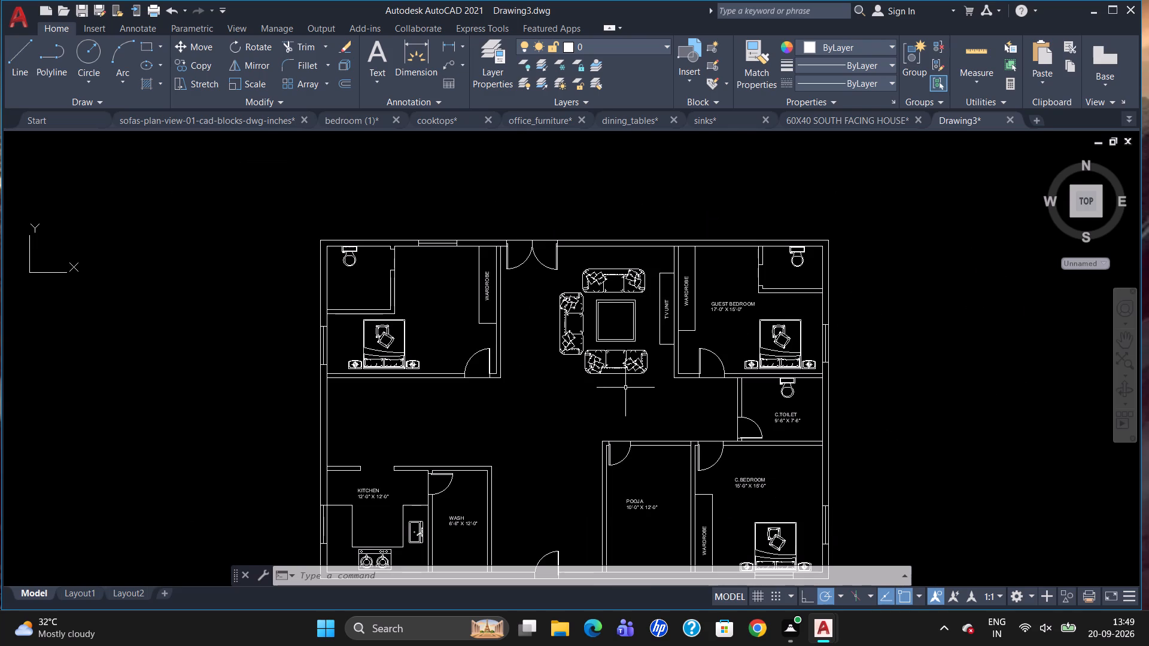
{"action": "type", "text": "DLI"}
{"action": "key", "text": "Return"}
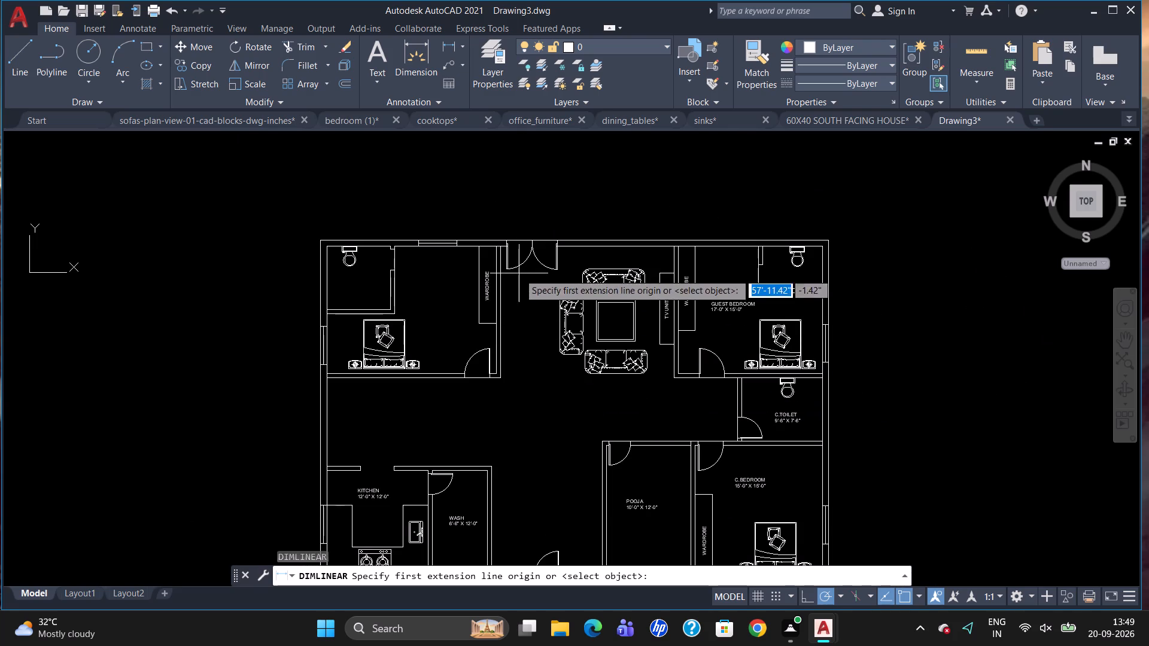
{"action": "scroll", "coordinate": [504, 380], "scroll_direction": "up", "scroll_amount": 2}
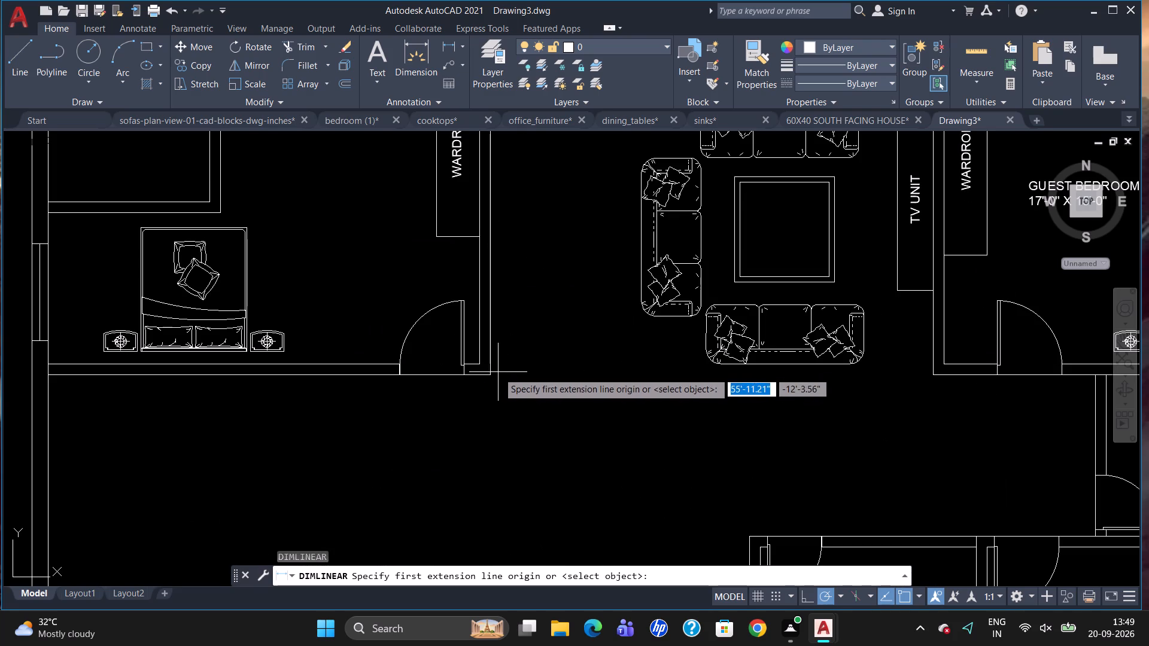
{"action": "left_click_drag", "start_coordinate": [495, 370], "coordinate": [514, 373]}
{"action": "scroll", "coordinate": [547, 369], "scroll_direction": "down", "scroll_amount": 2}
{"action": "scroll", "coordinate": [689, 371], "scroll_direction": "up", "scroll_amount": 2}
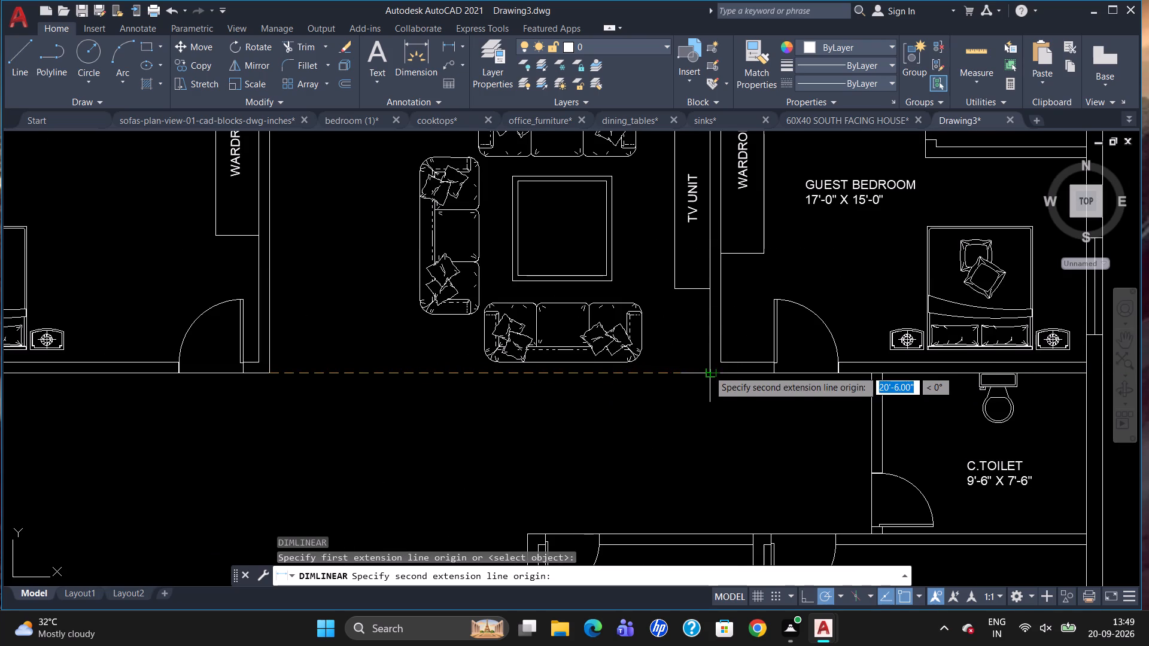
{"action": "left_click", "coordinate": [709, 369]}
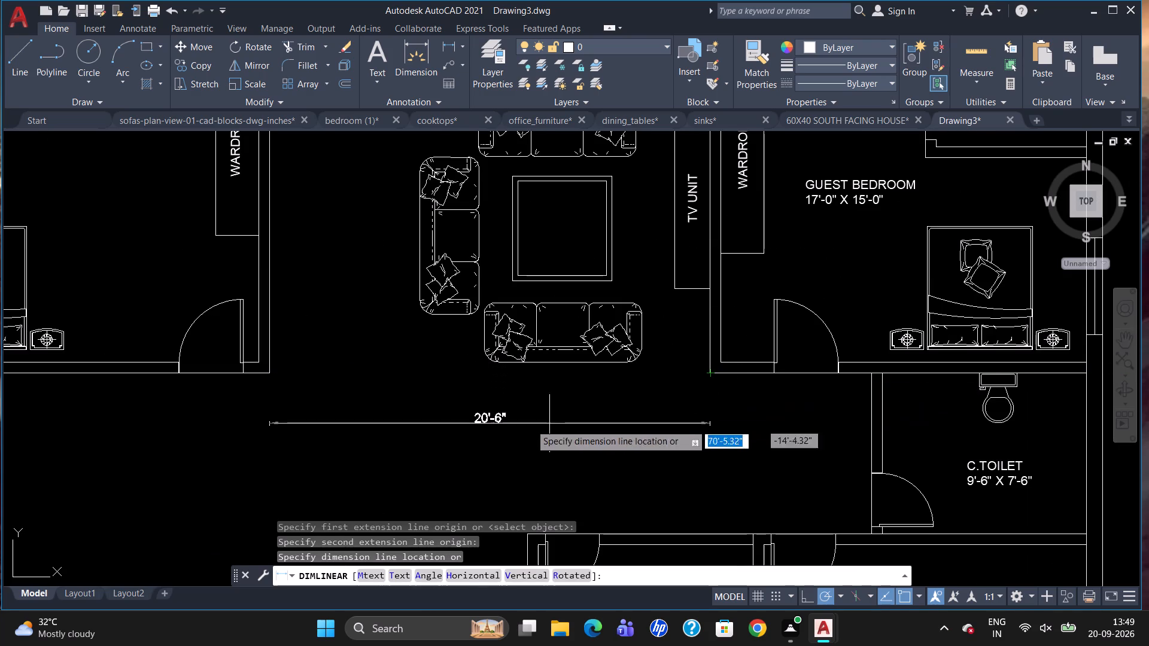
{"action": "key", "text": "Escape"}
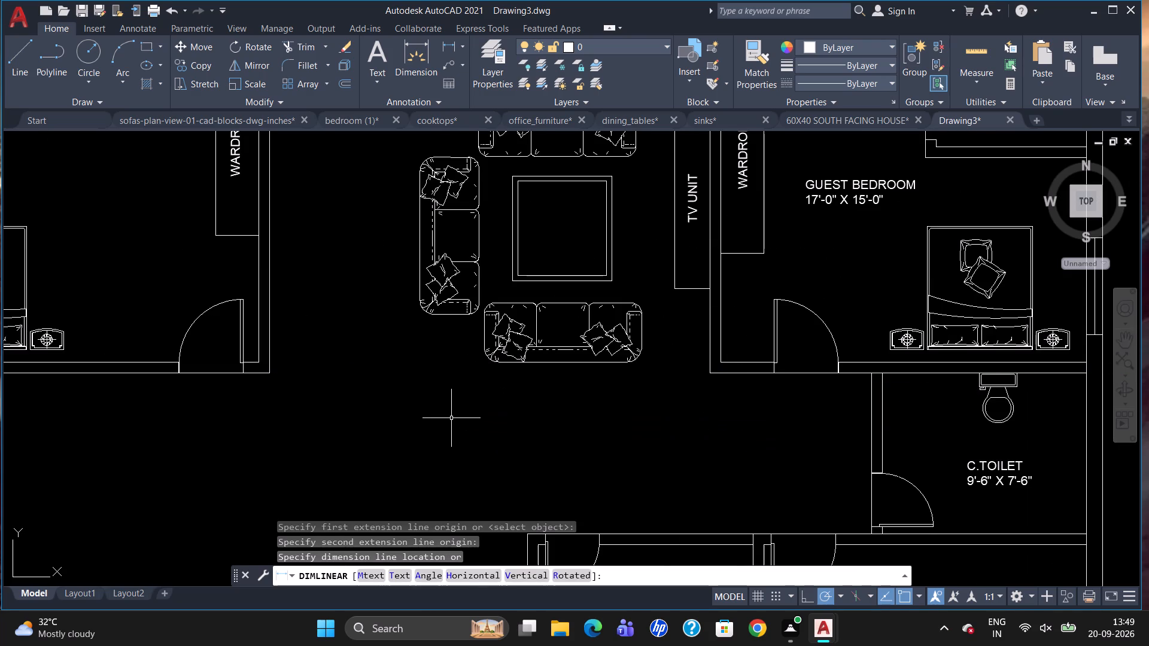
Add the multiline text "LIVING" over "20'-6" X 15'-0"" at 5" height just south of the sofa set.
{"action": "key", "text": "t"}
{"action": "key", "text": "Return"}
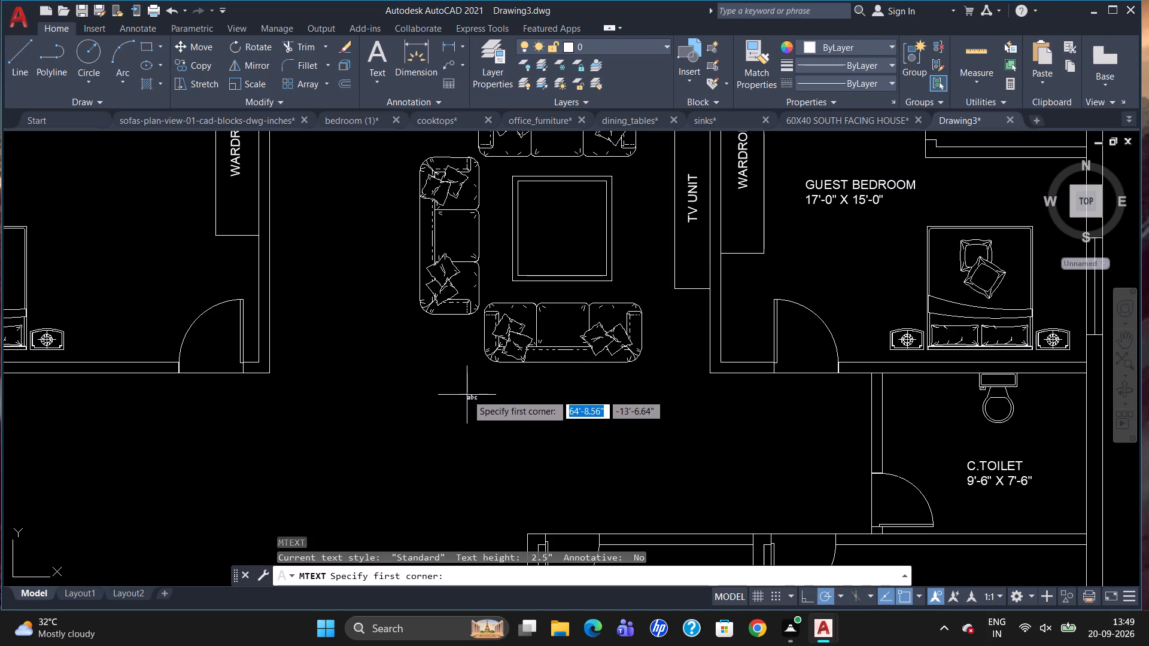
{"action": "left_click_drag", "start_coordinate": [467, 392], "coordinate": [485, 409]}
{"action": "left_click", "coordinate": [574, 420]}
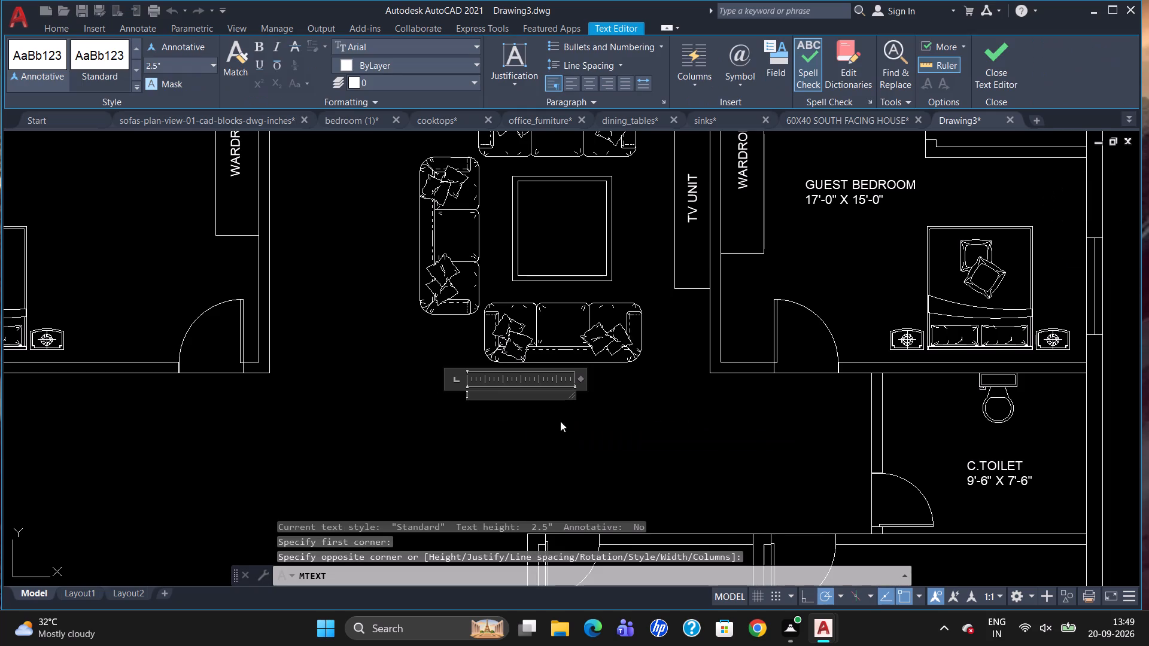
{"action": "left_click", "coordinate": [178, 73]}
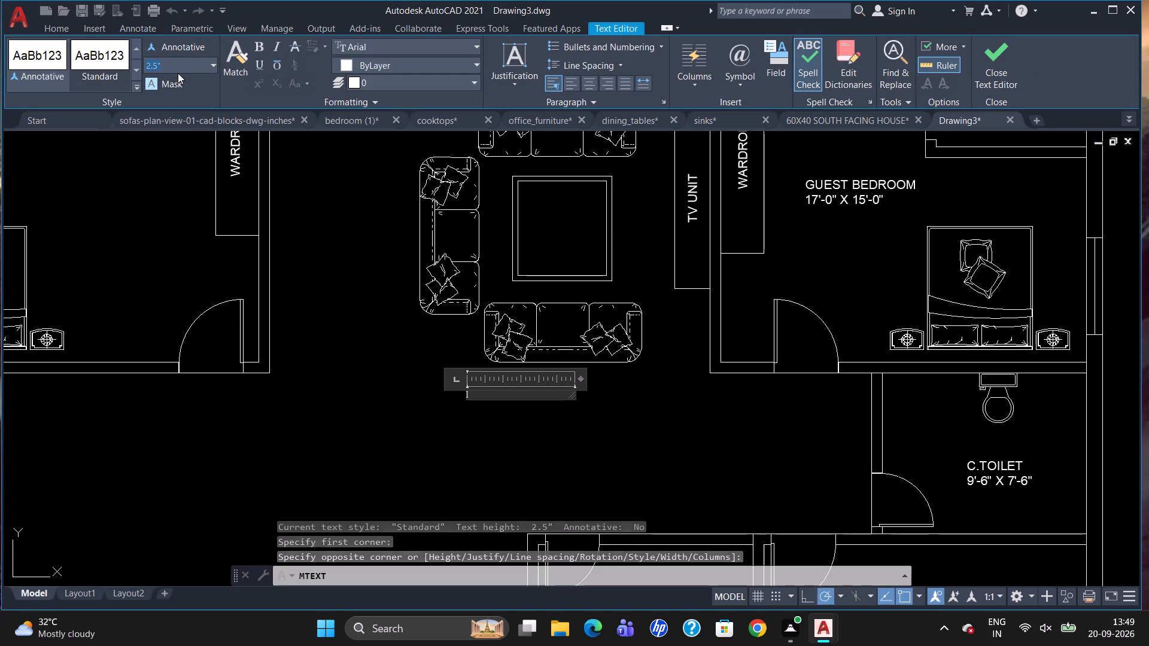
{"action": "key", "text": "BackSpace"}
{"action": "key", "text": "5"}
{"action": "key", "text": "Return"}
{"action": "type", "text": "LIVING"}
{"action": "key", "text": "Return"}
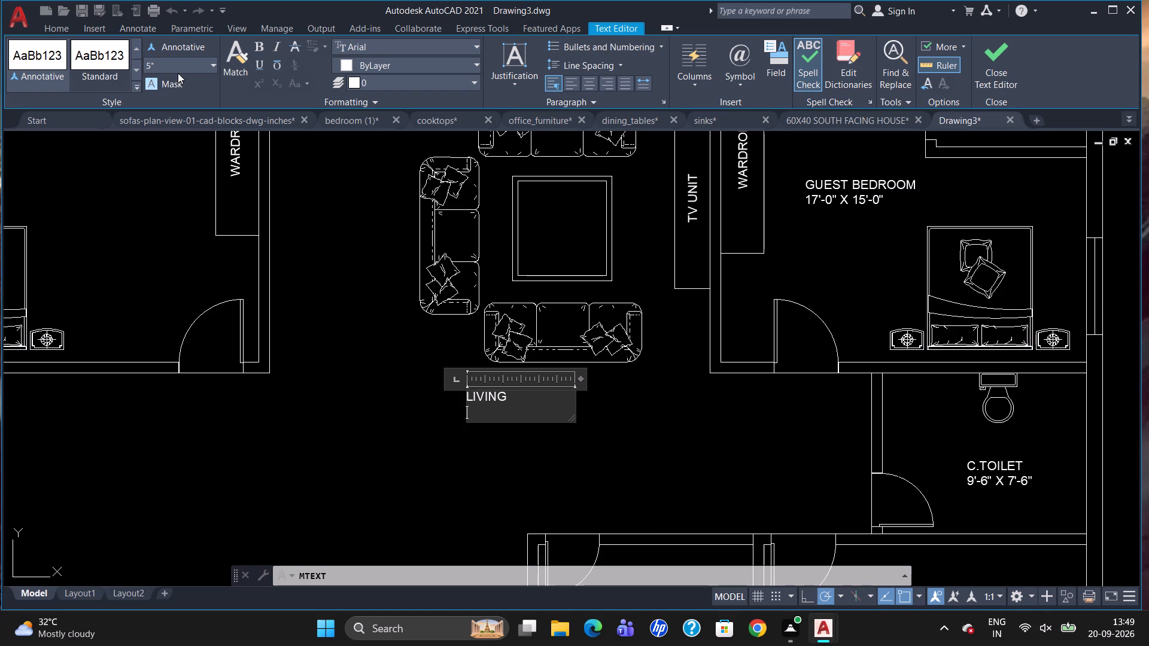
{"action": "type", "text": "20'-6\" X 15'-0\""}
{"action": "left_click", "coordinate": [602, 235]}
Copy the six-seat rectangular dining table with hatched top, first in the top row of the dining_tables drawing.
{"action": "scroll", "coordinate": [682, 240], "scroll_direction": "down", "scroll_amount": 2}
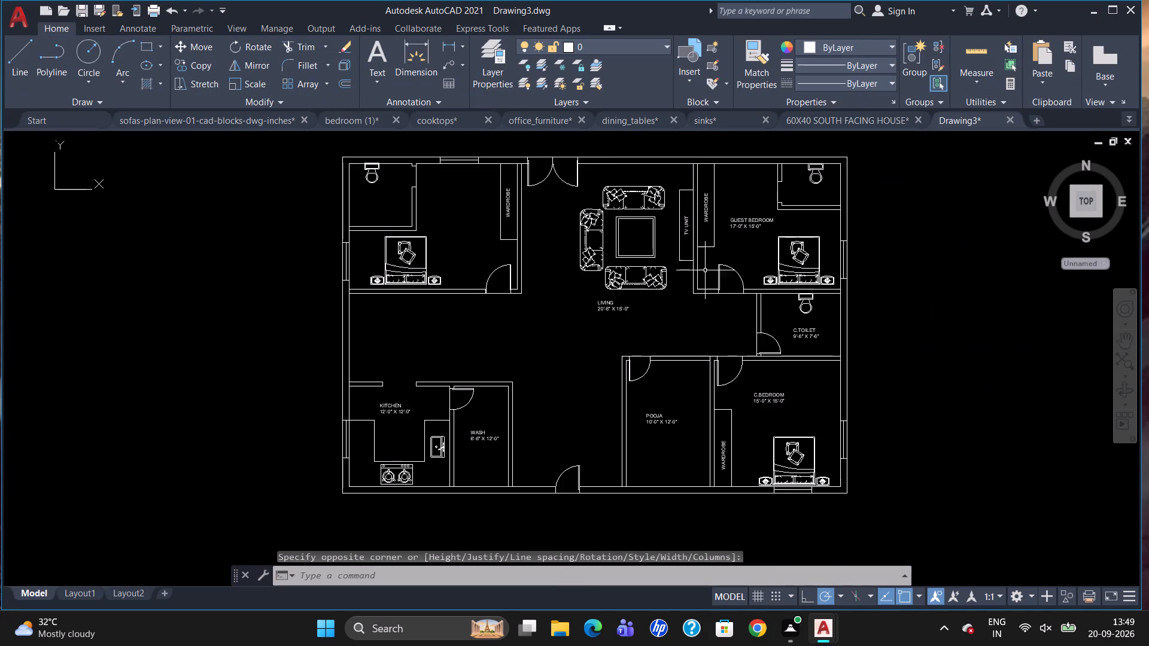
{"action": "scroll", "coordinate": [617, 376], "scroll_direction": "down", "scroll_amount": 1}
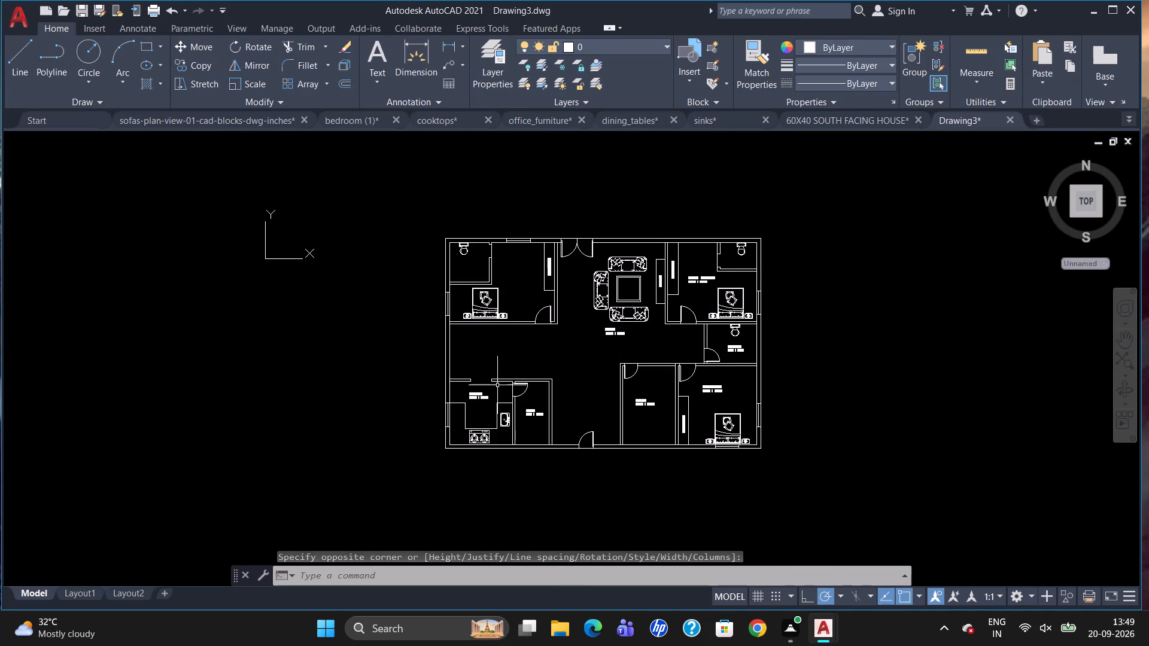
{"action": "scroll", "coordinate": [491, 370], "scroll_direction": "up", "scroll_amount": 1}
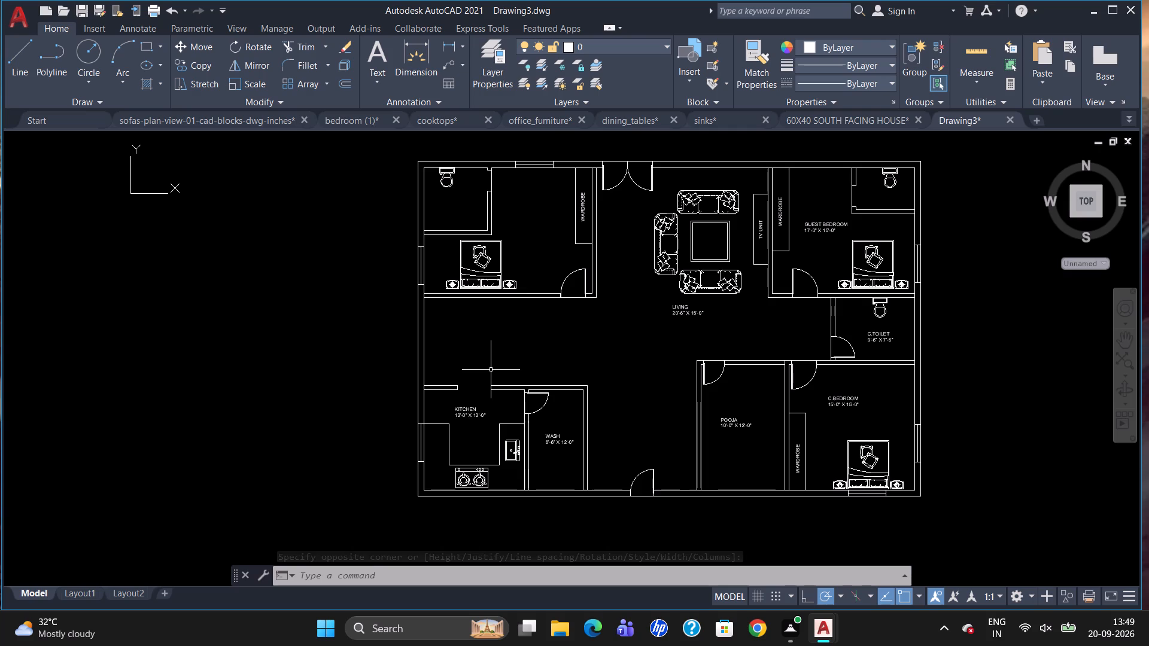
{"action": "left_click", "coordinate": [624, 118]}
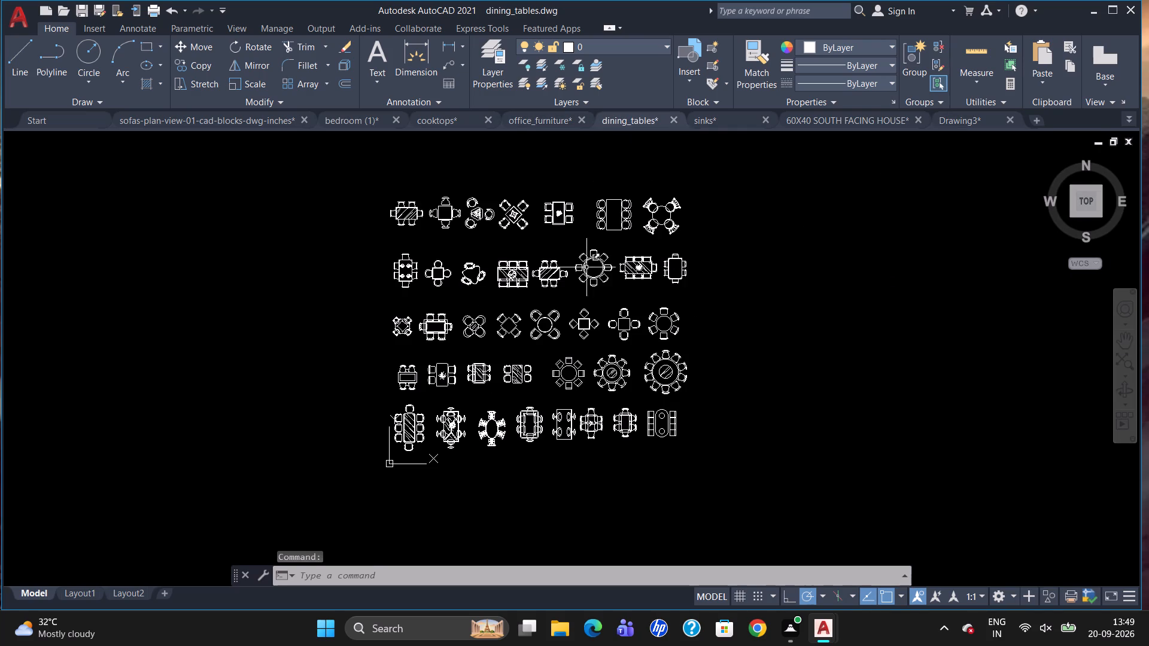
{"action": "left_click", "coordinate": [412, 205]}
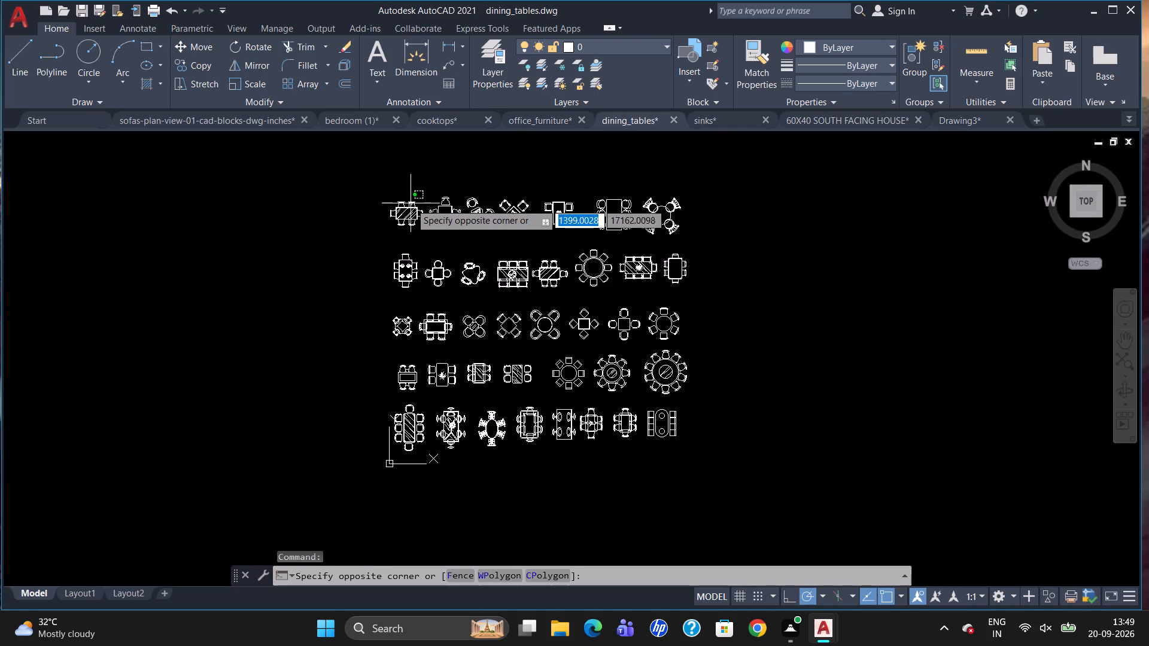
{"action": "left_click", "coordinate": [411, 203]}
{"action": "left_click", "coordinate": [413, 213]}
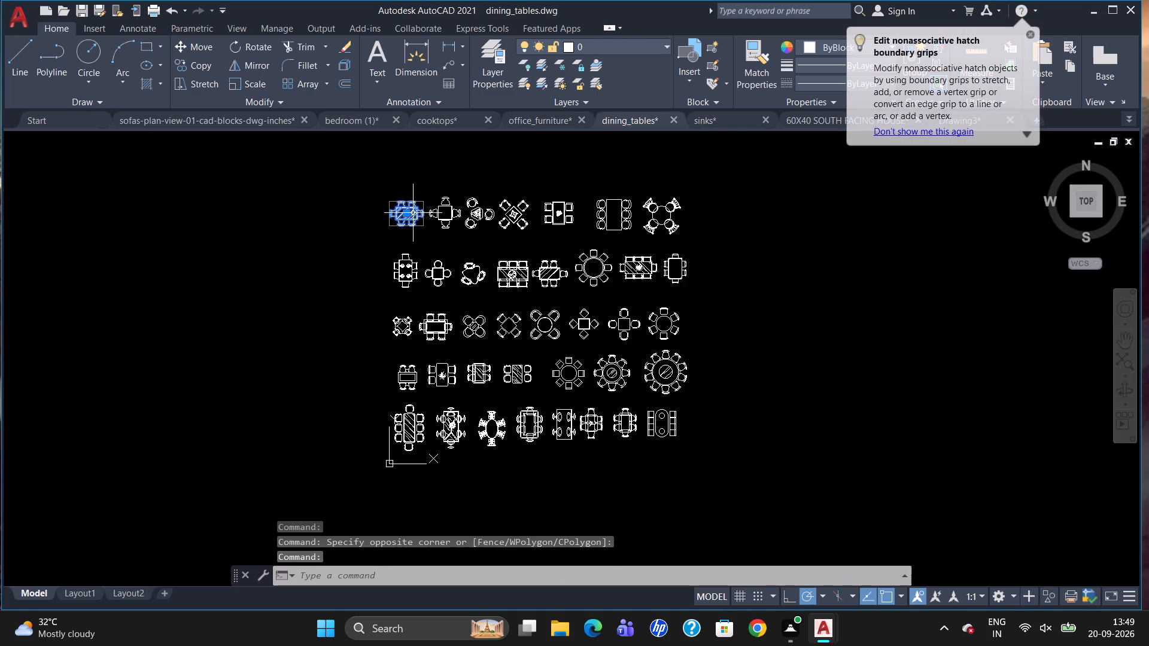
{"action": "key", "text": "ctrl+c"}
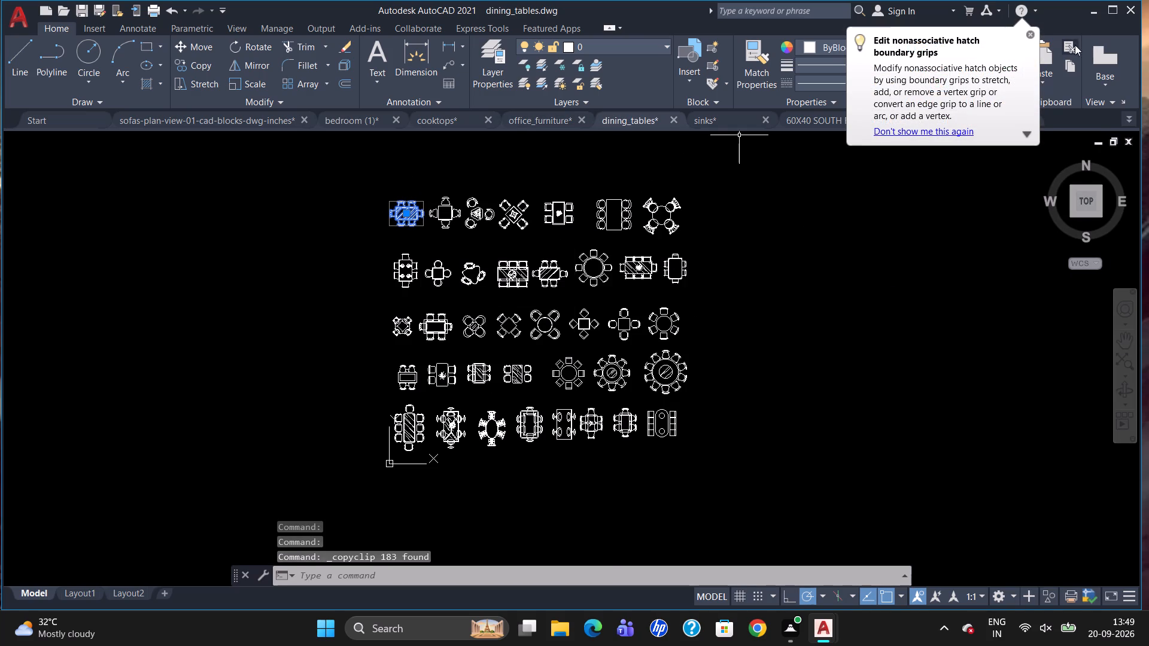
{"action": "left_click", "coordinate": [1035, 34]}
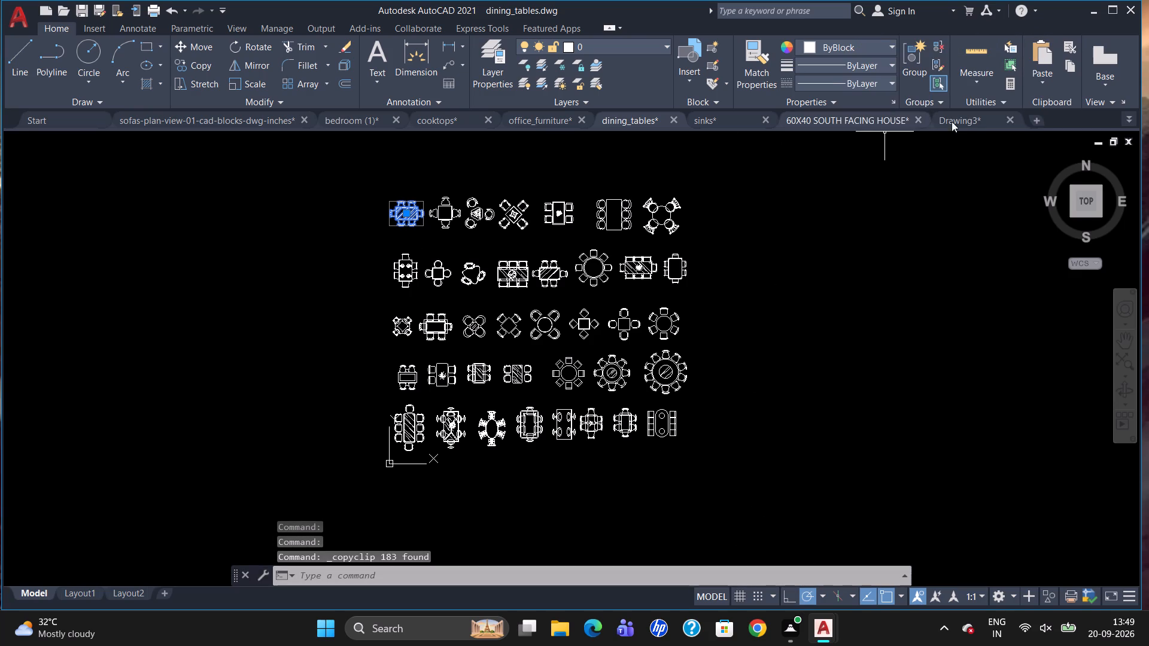
Paste the dining table set into Drawing3, in the empty space east of the floor plan.
{"action": "left_click", "coordinate": [970, 116]}
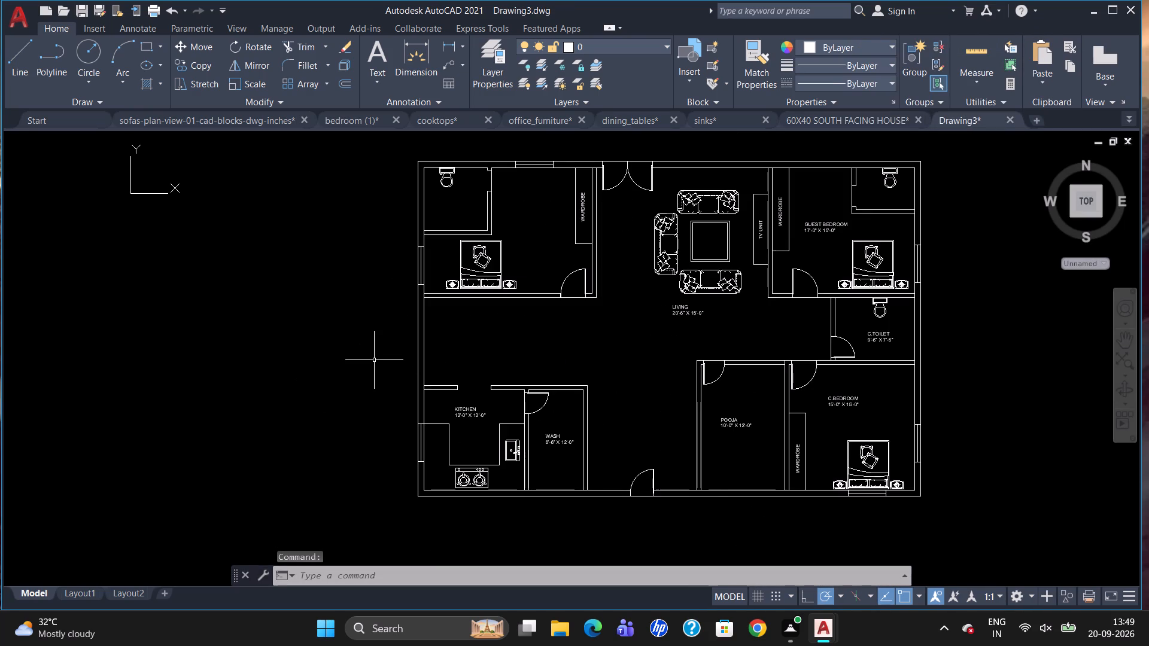
{"action": "key", "text": "ctrl+v"}
{"action": "scroll", "coordinate": [374, 359], "scroll_direction": "down", "scroll_amount": 2}
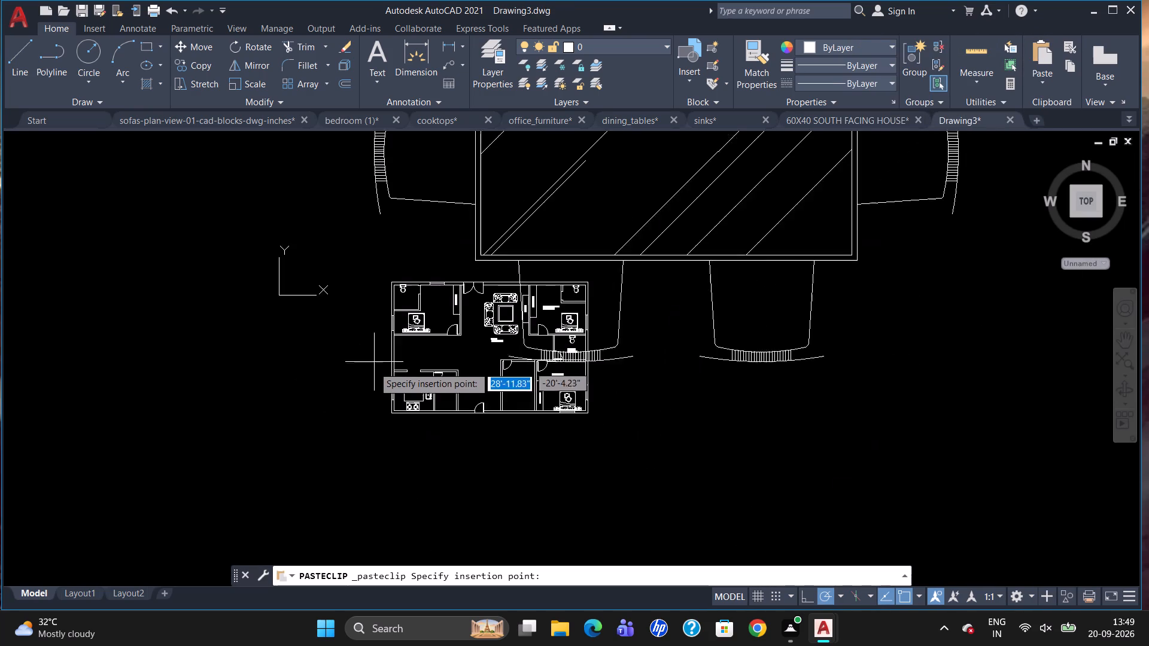
{"action": "scroll", "coordinate": [583, 384], "scroll_direction": "down", "scroll_amount": 2}
{"action": "scroll", "coordinate": [611, 402], "scroll_direction": "up", "scroll_amount": 2}
{"action": "left_click", "coordinate": [611, 400]}
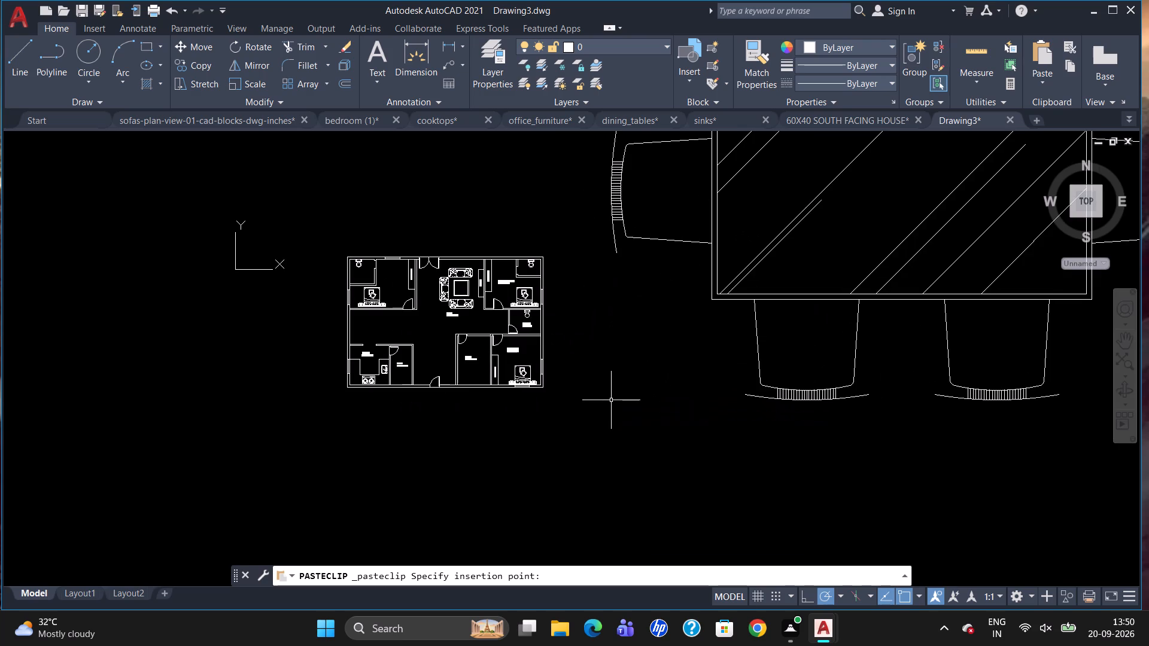
Group all the objects of the pasted dining table and its six chairs.
{"action": "scroll", "coordinate": [610, 403], "scroll_direction": "down", "scroll_amount": 3}
{"action": "left_click_drag", "start_coordinate": [815, 429], "coordinate": [617, 394]}
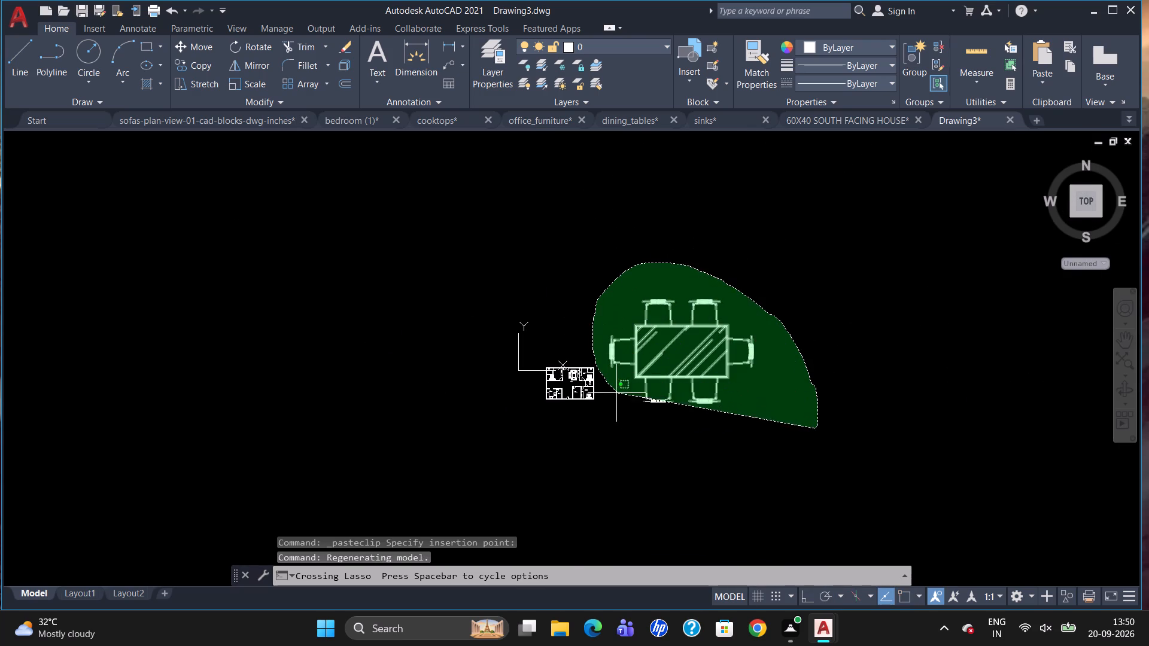
{"action": "left_click_drag", "start_coordinate": [617, 394], "coordinate": [642, 434]}
{"action": "scroll", "coordinate": [738, 396], "scroll_direction": "up", "scroll_amount": 2}
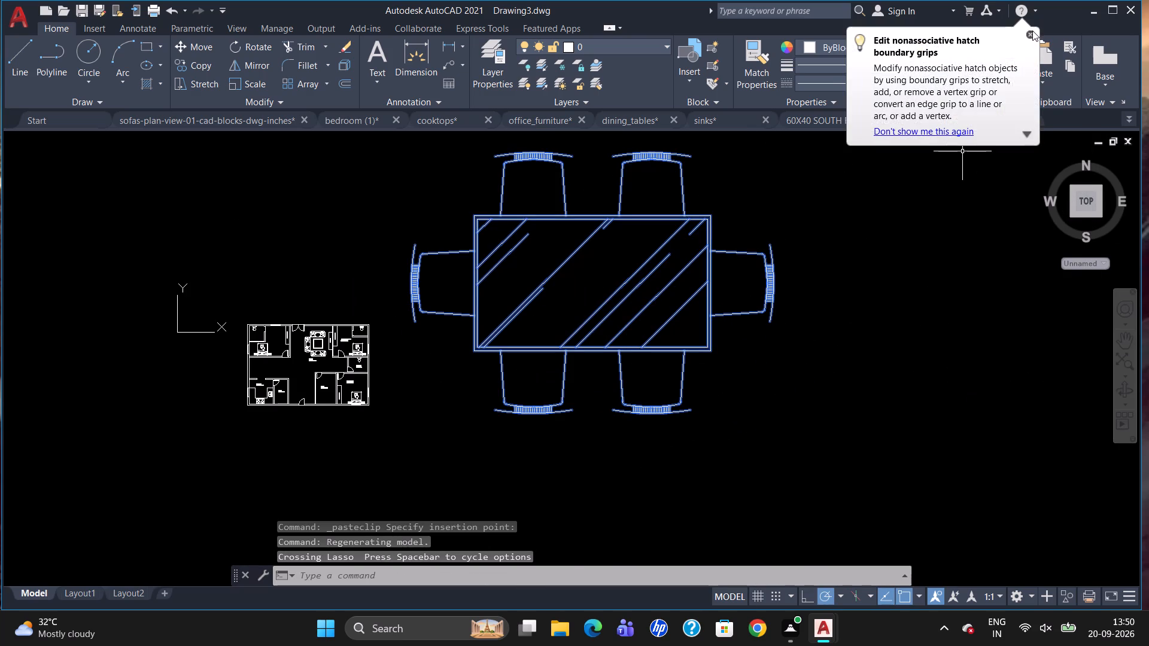
{"action": "left_click", "coordinate": [1032, 31]}
{"action": "left_click", "coordinate": [917, 54]}
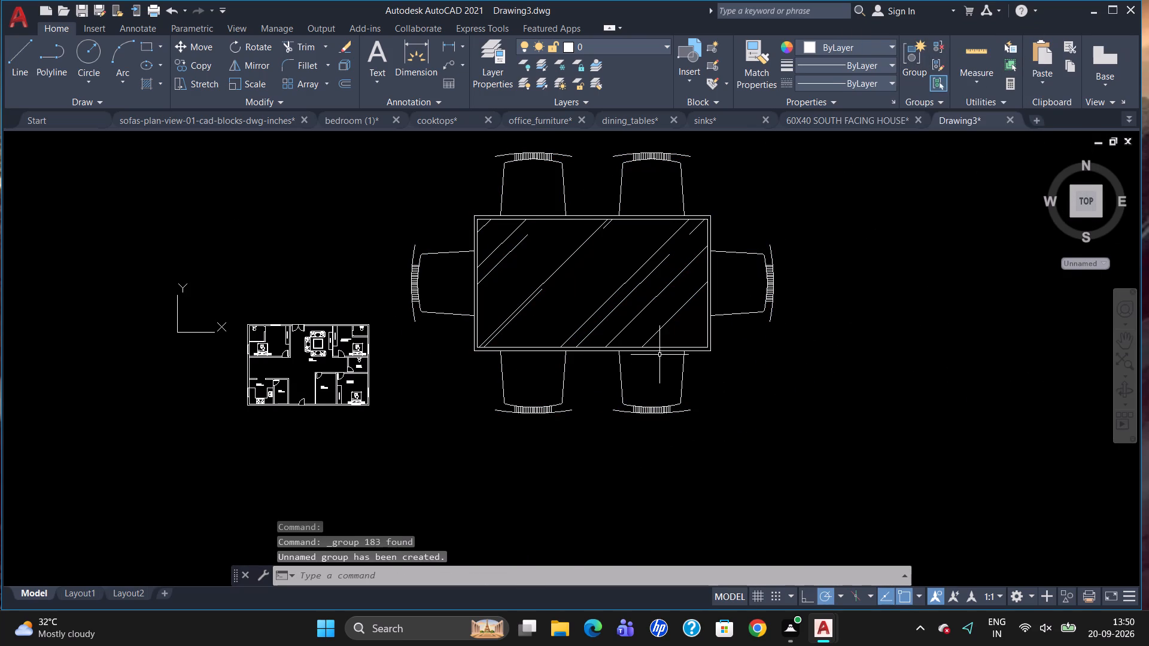
Scale the grouped dining set down freehand by a factor of about 0.14, from its southwest chair.
{"action": "left_click", "coordinate": [660, 351]}
{"action": "type", "text": "SC"}
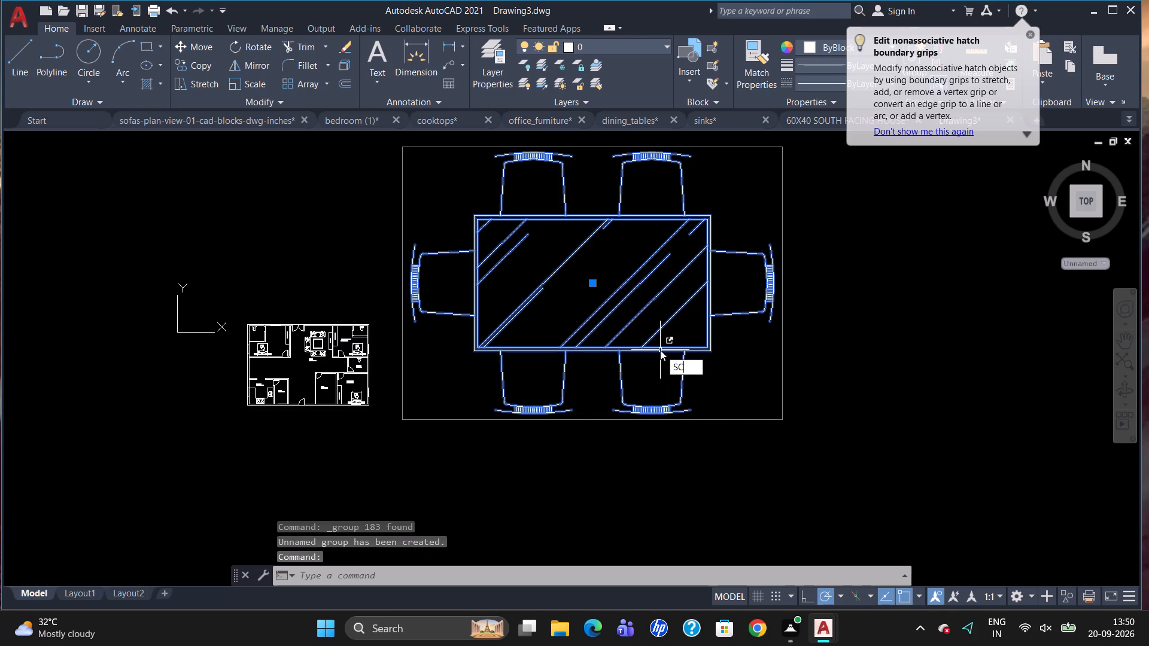
{"action": "key", "text": "Return"}
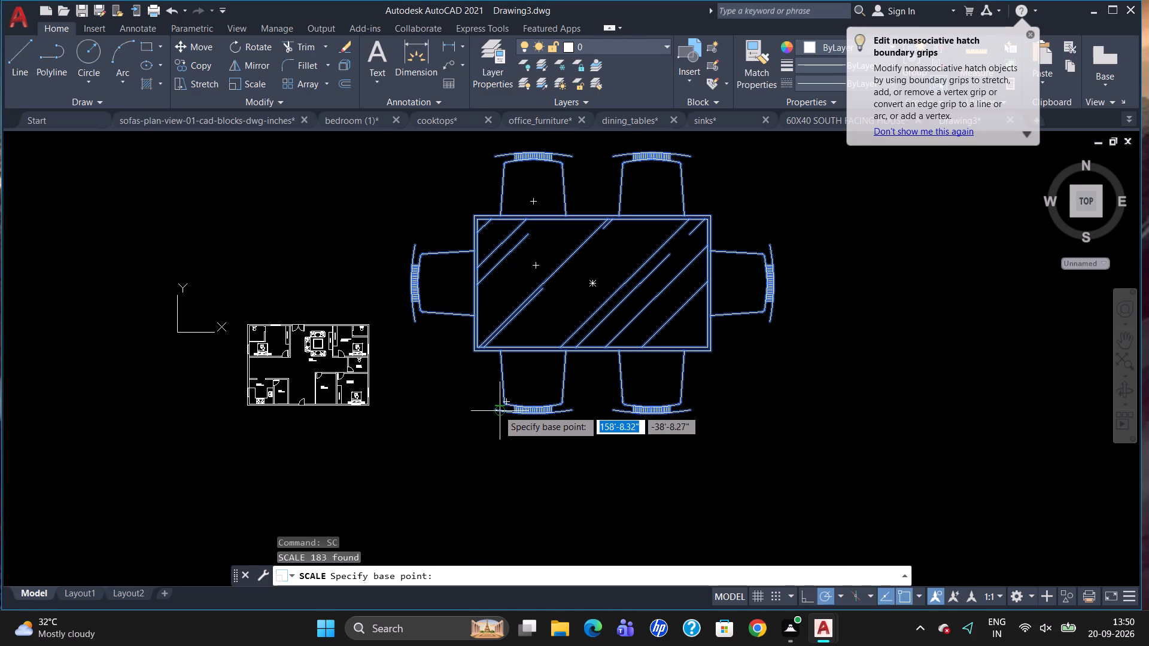
{"action": "left_click", "coordinate": [498, 409]}
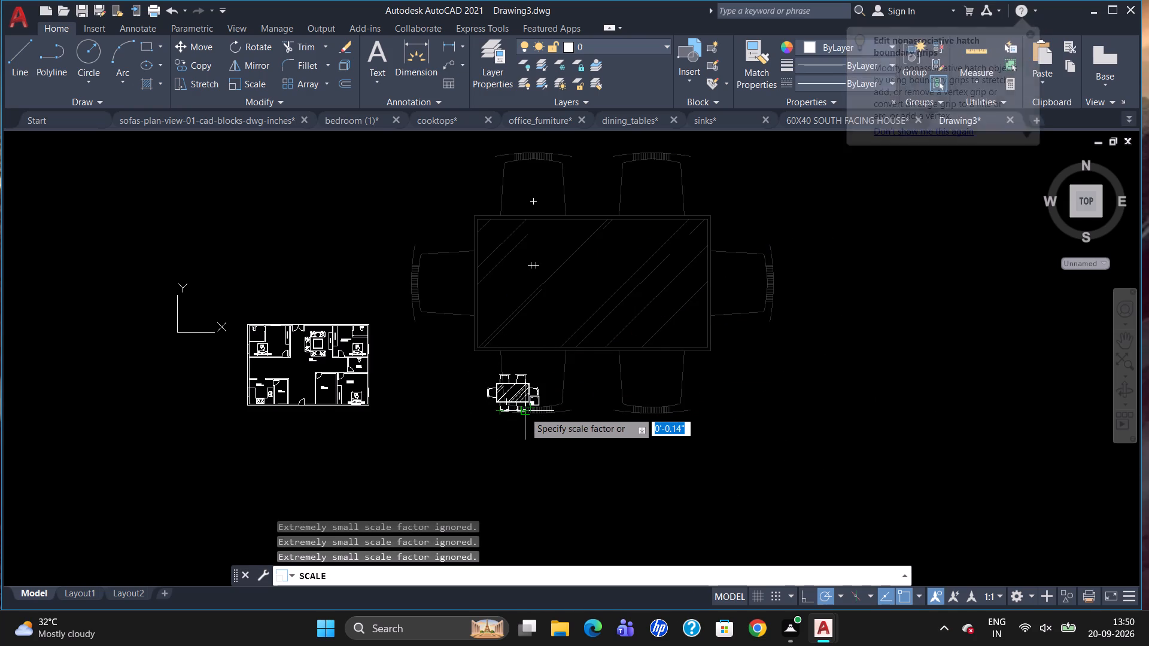
{"action": "left_click", "coordinate": [519, 418]}
Scale the grouped dining set down again freehand by a factor of about 0.4, from the table's lower edge.
{"action": "scroll", "coordinate": [518, 404], "scroll_direction": "up", "scroll_amount": 1}
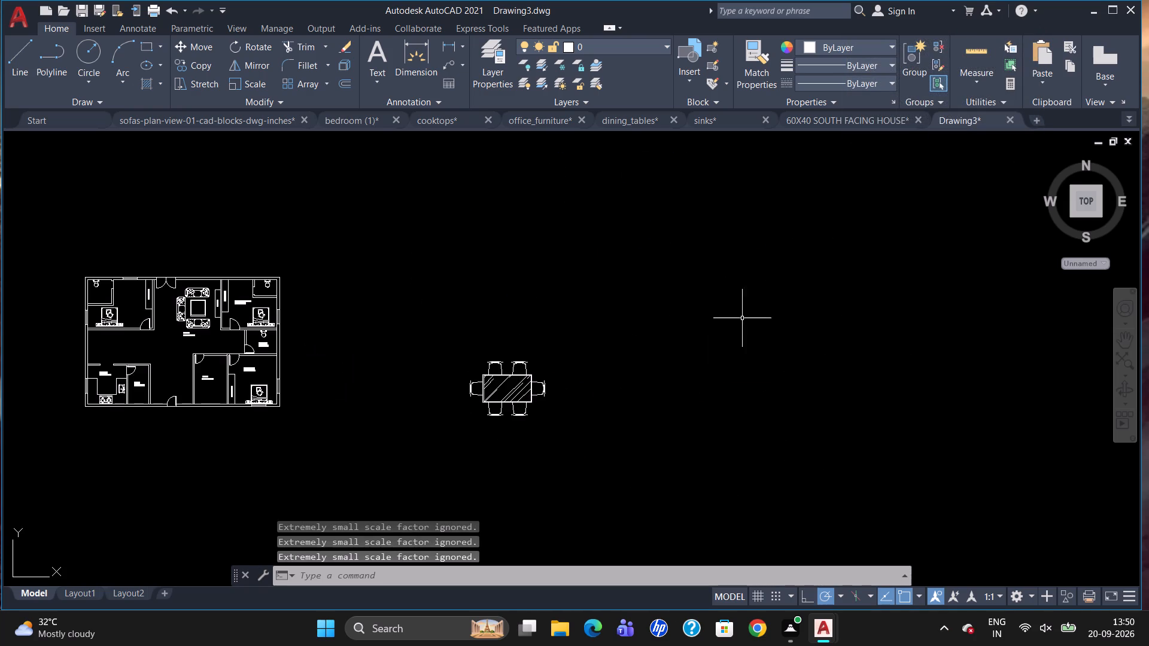
{"action": "scroll", "coordinate": [749, 312], "scroll_direction": "down", "scroll_amount": 1}
{"action": "scroll", "coordinate": [588, 396], "scroll_direction": "up", "scroll_amount": 1}
{"action": "left_click", "coordinate": [600, 343]}
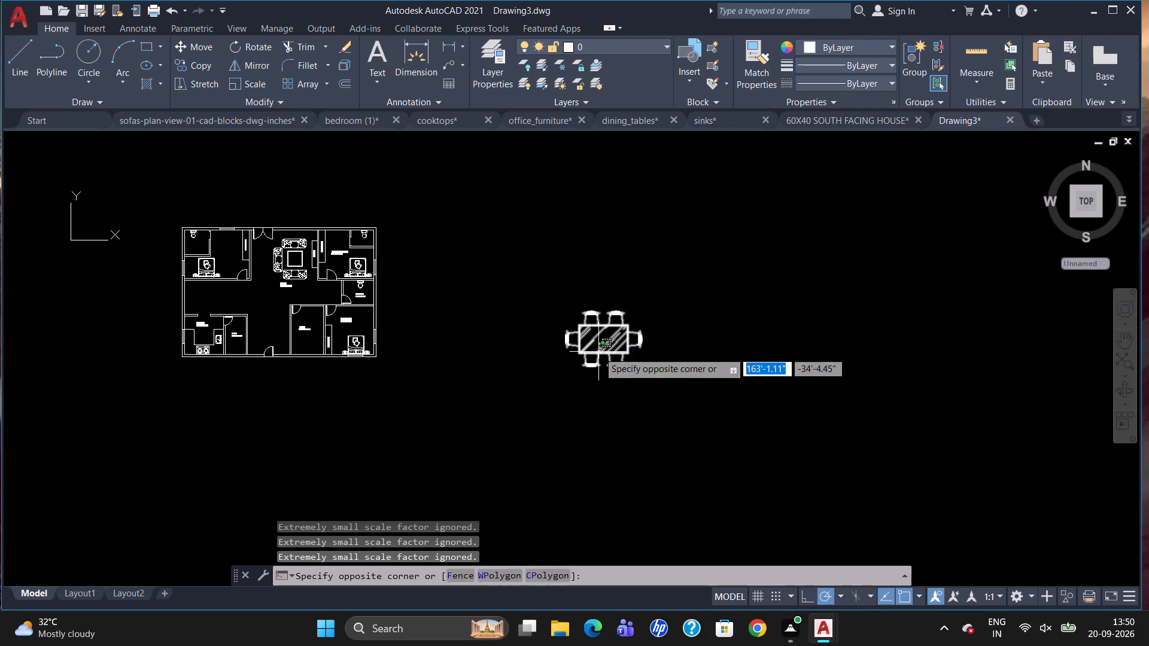
{"action": "left_click", "coordinate": [598, 352]}
{"action": "type", "text": "SC"}
{"action": "key", "text": "Return"}
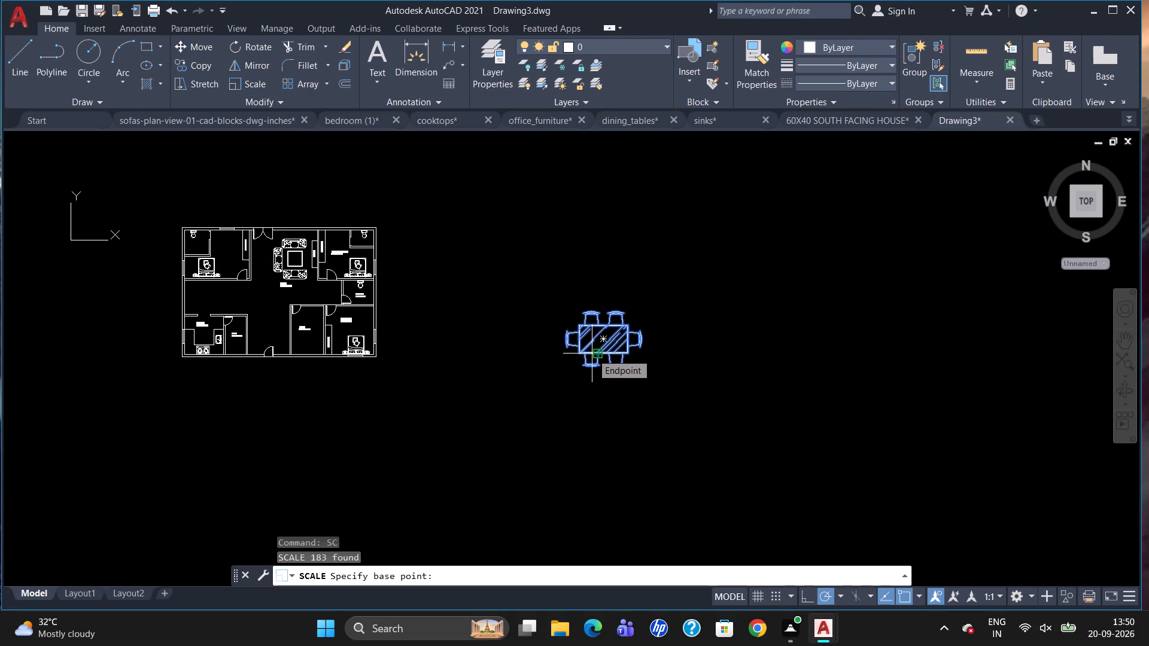
{"action": "left_click", "coordinate": [592, 354]}
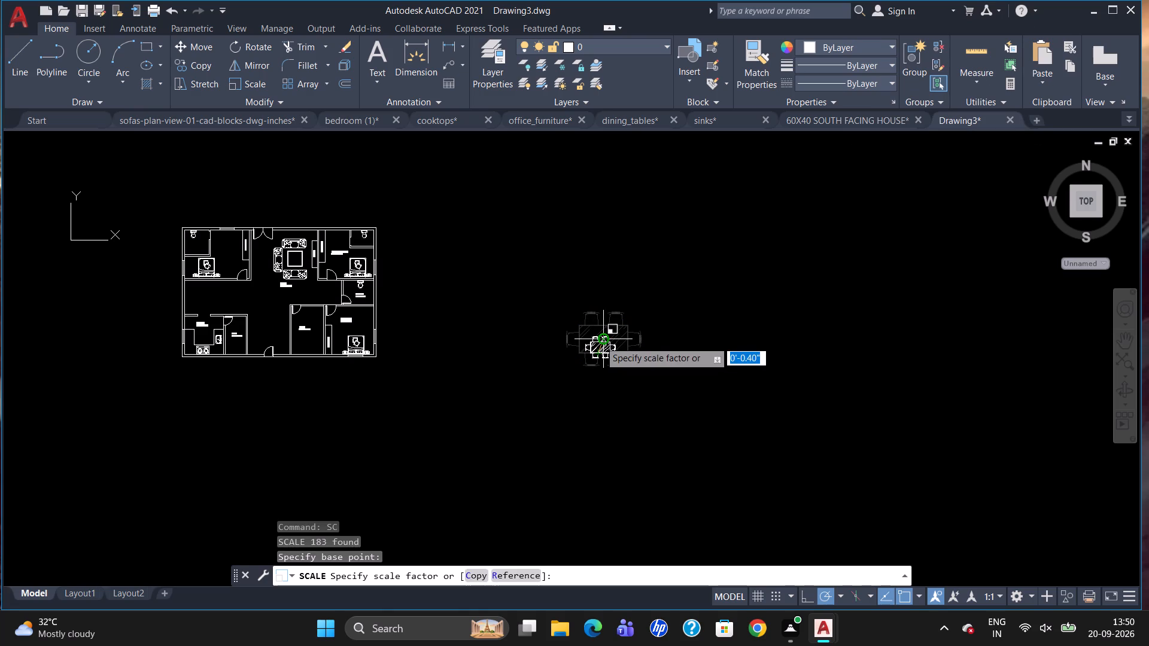
{"action": "left_click", "coordinate": [600, 342]}
Move the dining set by its centre grip into the open area of the house directly north of the kitchen.
{"action": "left_click", "coordinate": [601, 346]}
{"action": "left_click", "coordinate": [601, 349]}
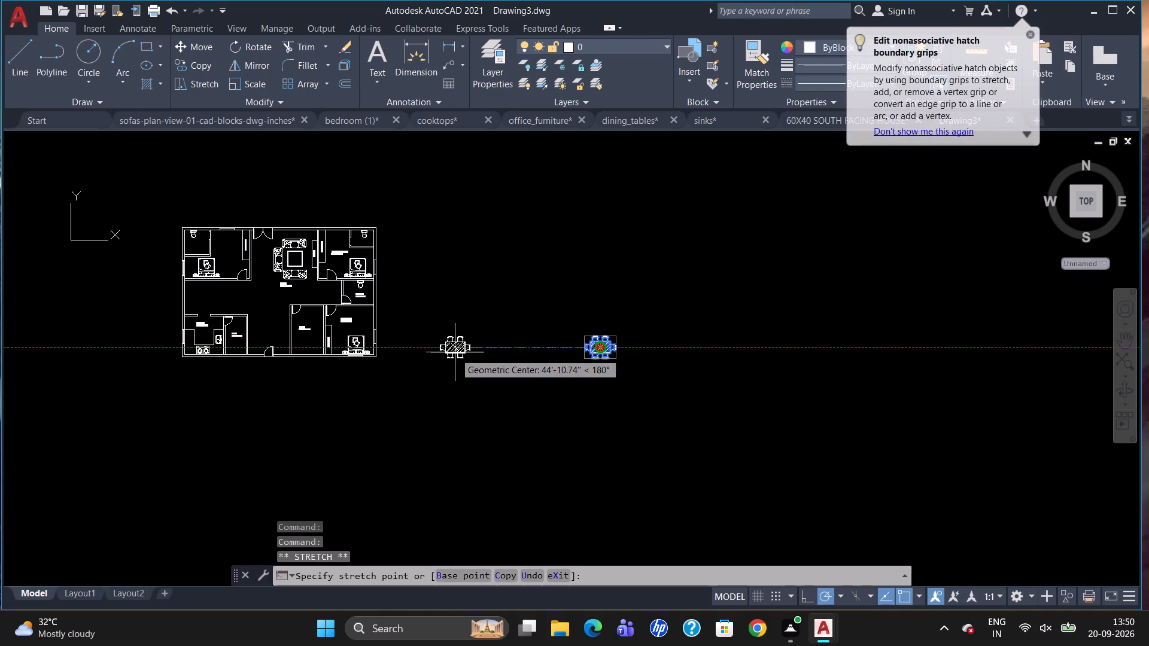
{"action": "scroll", "coordinate": [455, 352], "scroll_direction": "down", "scroll_amount": 1}
{"action": "scroll", "coordinate": [278, 328], "scroll_direction": "up", "scroll_amount": 4}
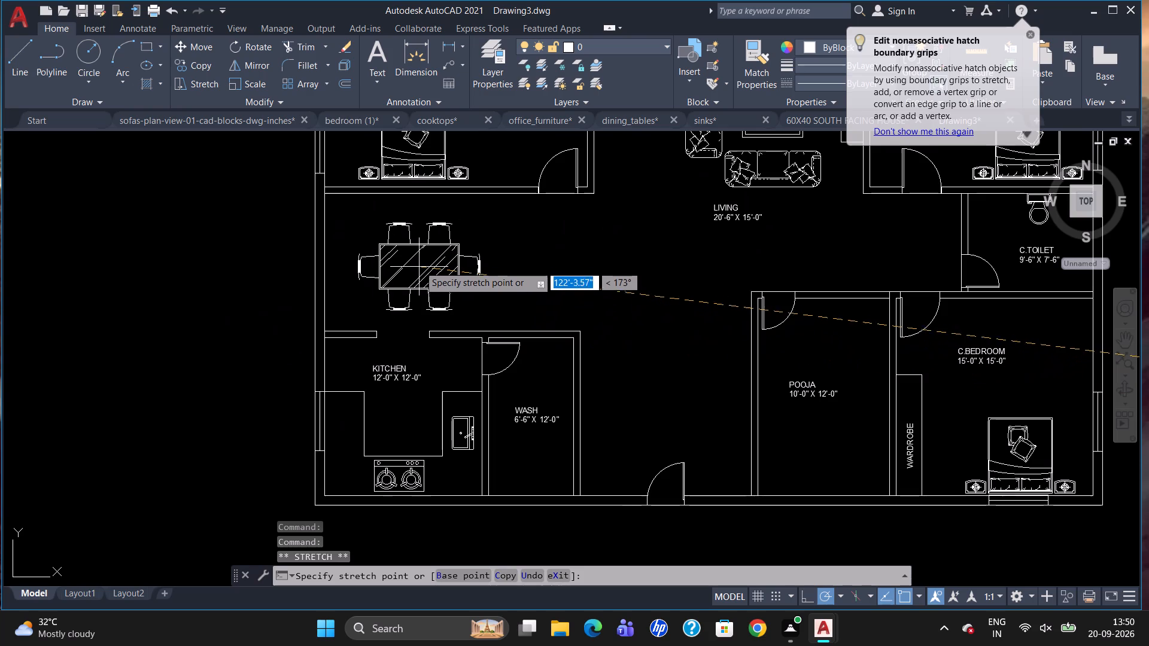
{"action": "left_click", "coordinate": [418, 259]}
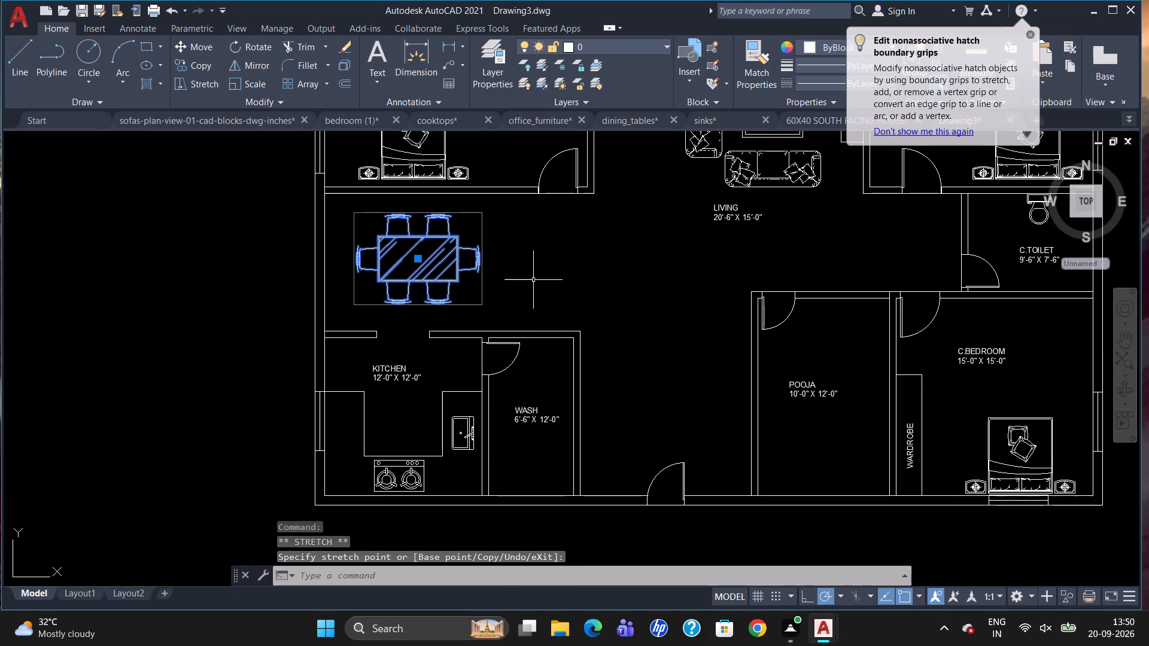
{"action": "key", "text": "Escape"}
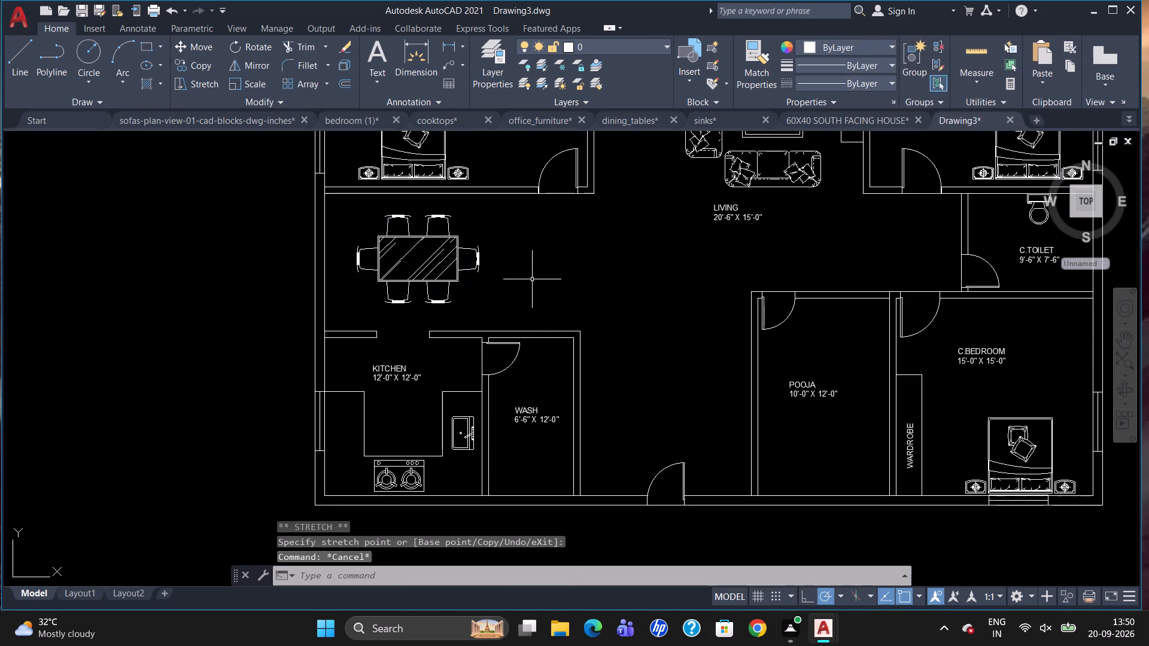
Move the dining set about 1'-5" north, farther from the kitchen wall.
{"action": "left_click", "coordinate": [464, 267]}
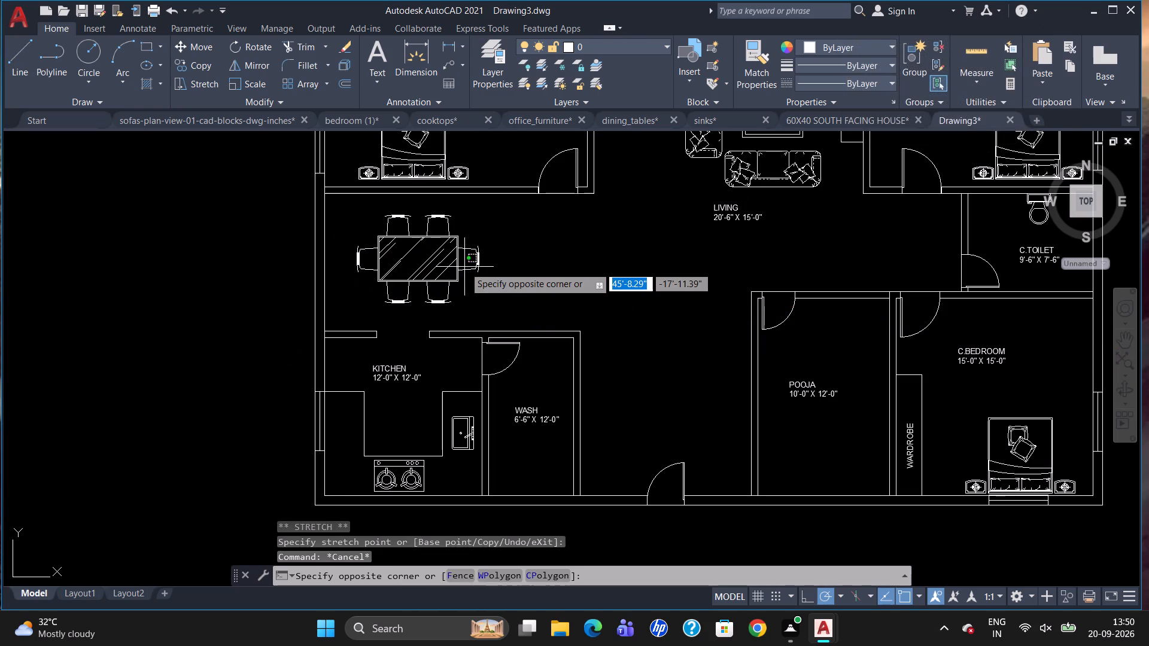
{"action": "left_click", "coordinate": [456, 267]}
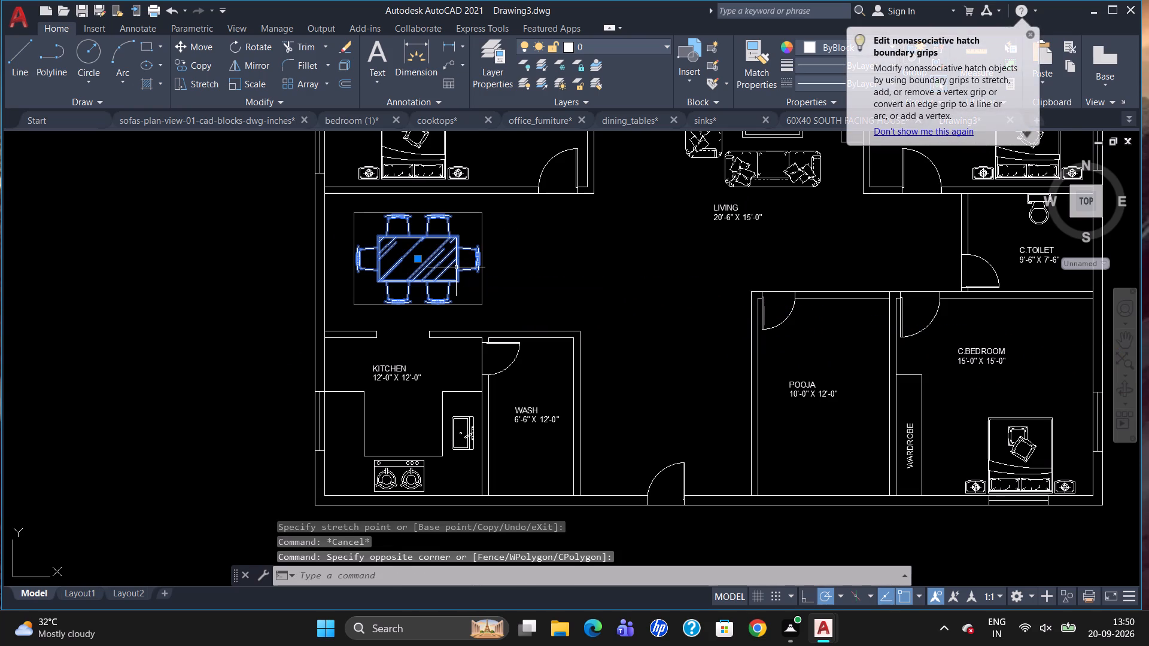
{"action": "key", "text": "m"}
{"action": "key", "text": "Return"}
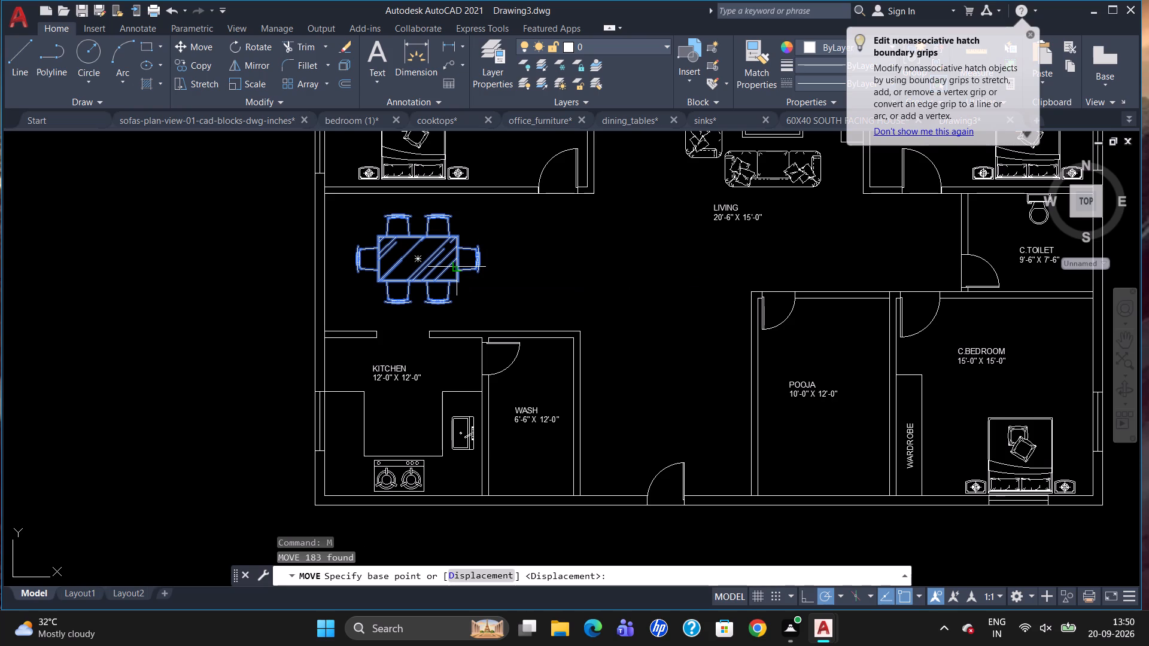
{"action": "left_click", "coordinate": [456, 267]}
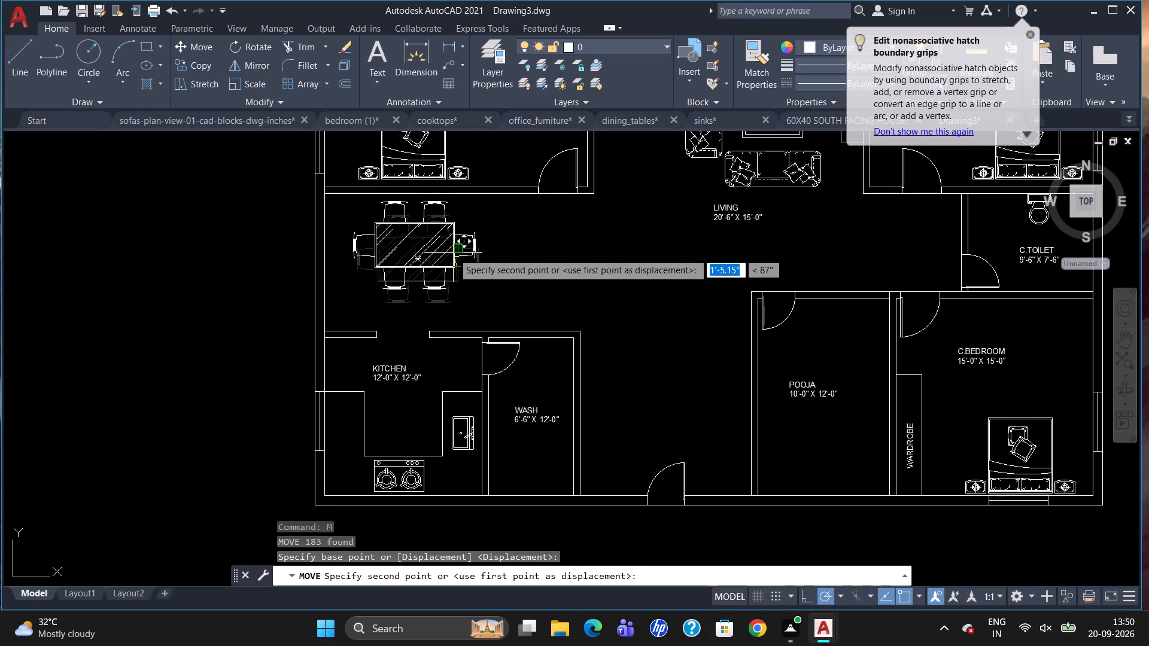
{"action": "left_click", "coordinate": [452, 254]}
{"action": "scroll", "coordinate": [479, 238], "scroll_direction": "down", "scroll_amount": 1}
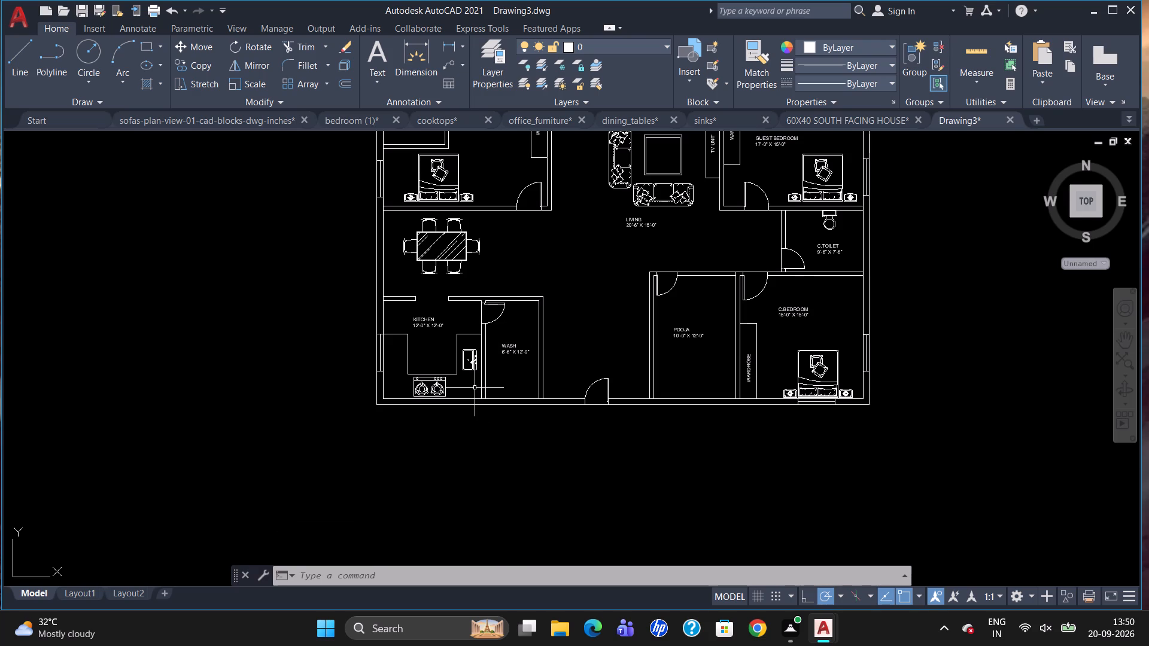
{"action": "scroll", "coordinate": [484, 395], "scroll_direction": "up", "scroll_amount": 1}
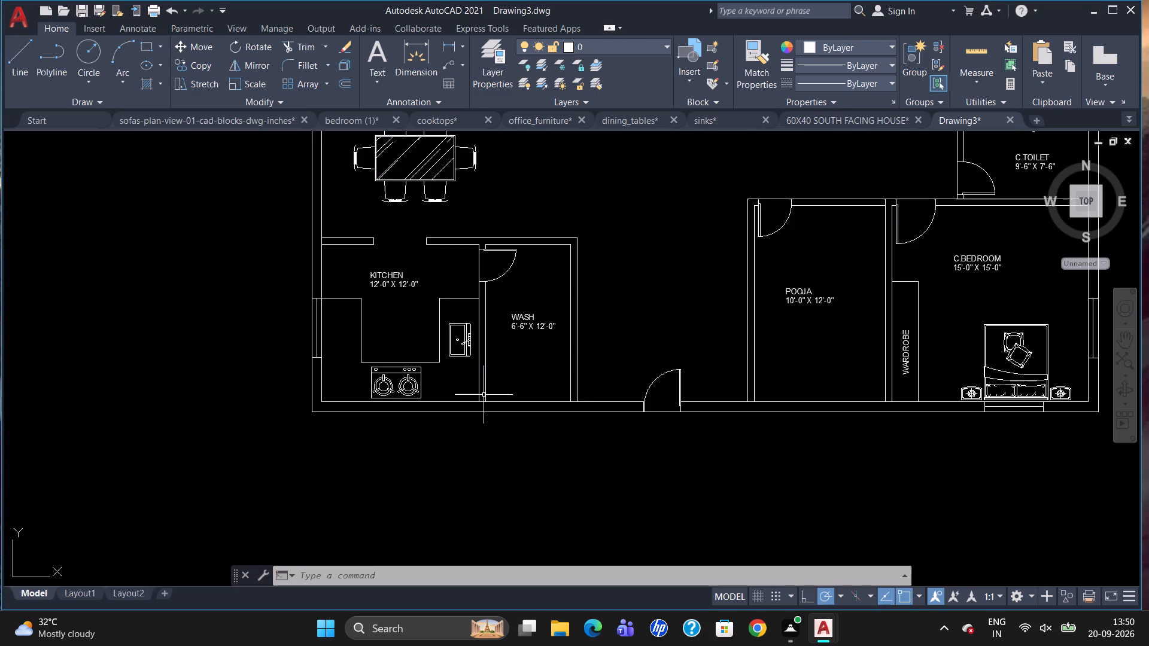
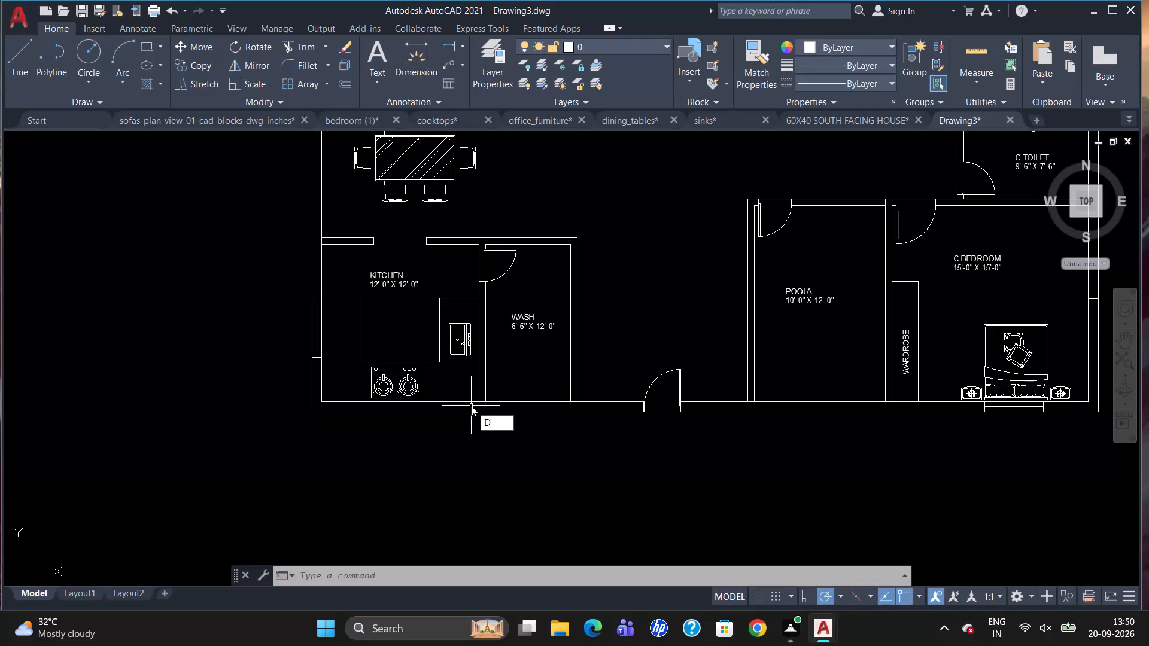
Measure the dining area's width along the north wall of the kitchen and wash, from the outer wall's inner face.
{"action": "key", "text": "Return"}
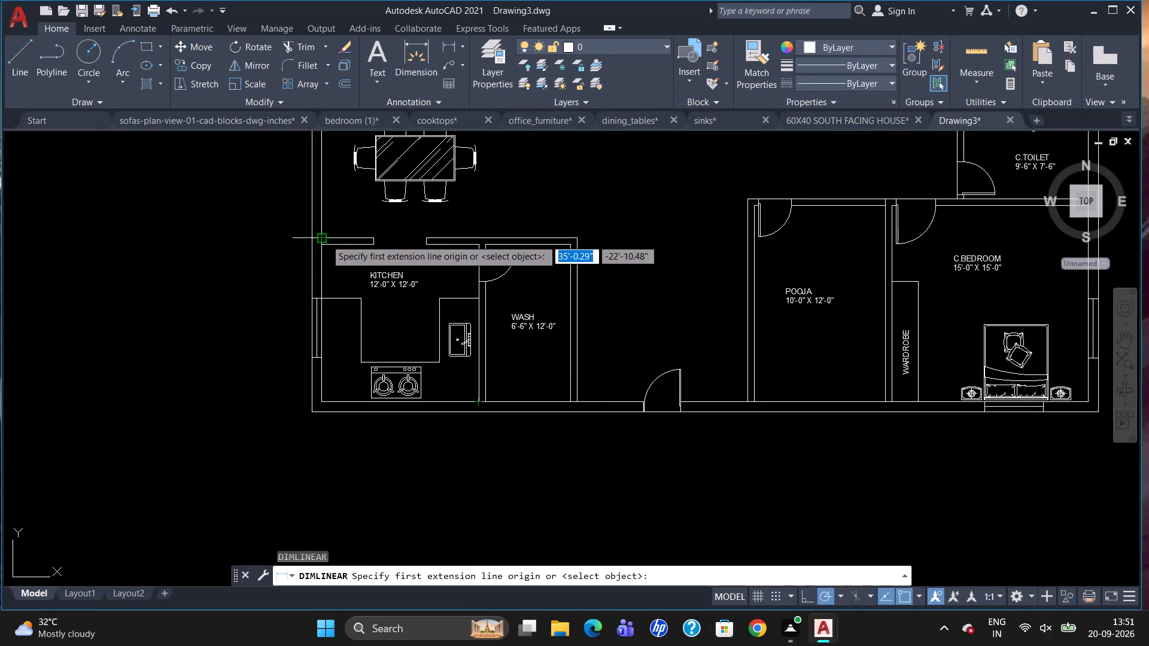
{"action": "left_click_drag", "start_coordinate": [321, 237], "coordinate": [335, 237]}
{"action": "left_click", "coordinate": [583, 233]}
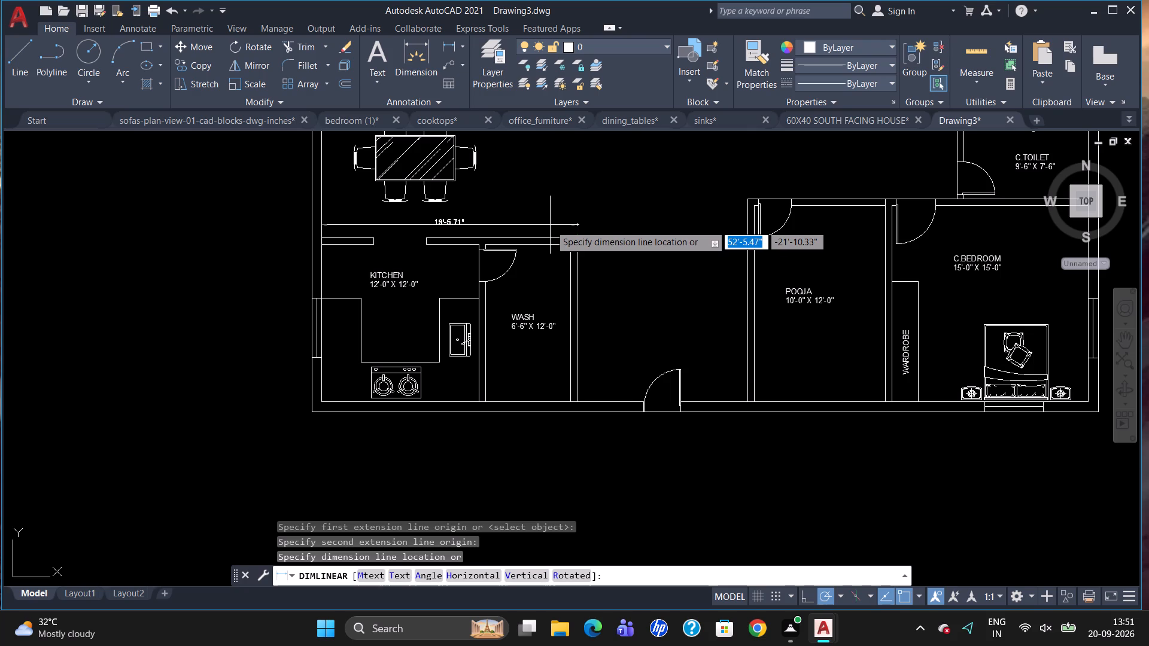
{"action": "key", "text": "Escape"}
Measure the dining area's depth along the west wall, from the kitchen wall up to the bedroom wall.
{"action": "scroll", "coordinate": [576, 237], "scroll_direction": "down", "scroll_amount": 1}
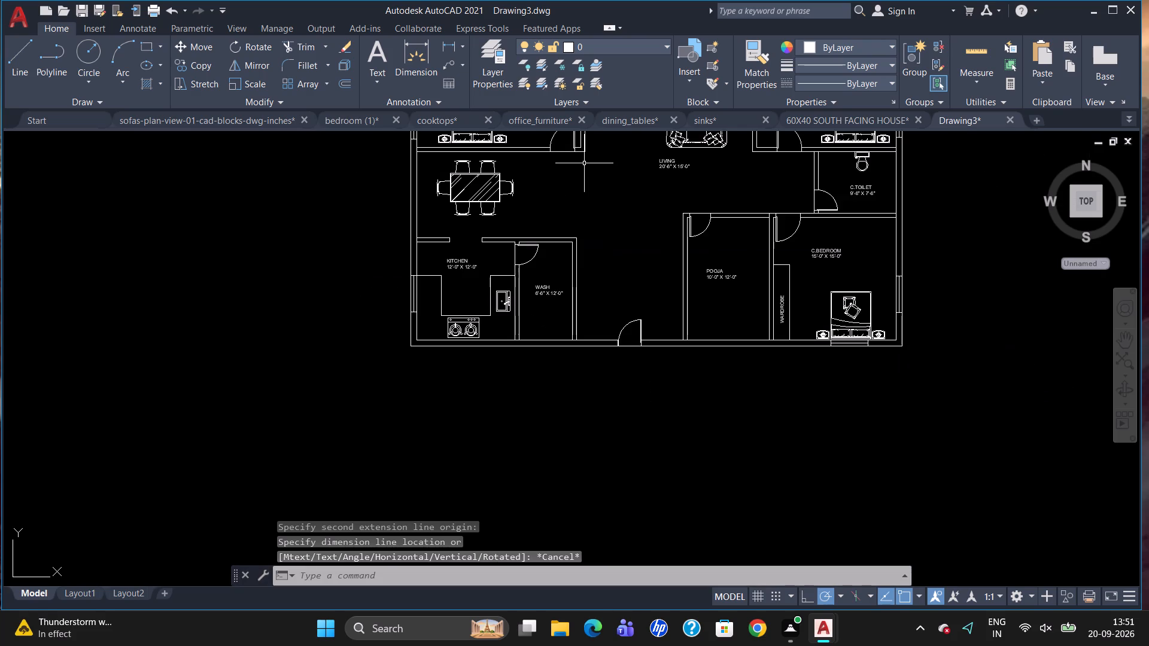
{"action": "scroll", "coordinate": [580, 184], "scroll_direction": "up", "scroll_amount": 1}
{"action": "scroll", "coordinate": [559, 242], "scroll_direction": "down", "scroll_amount": 1}
{"action": "scroll", "coordinate": [503, 167], "scroll_direction": "up", "scroll_amount": 1}
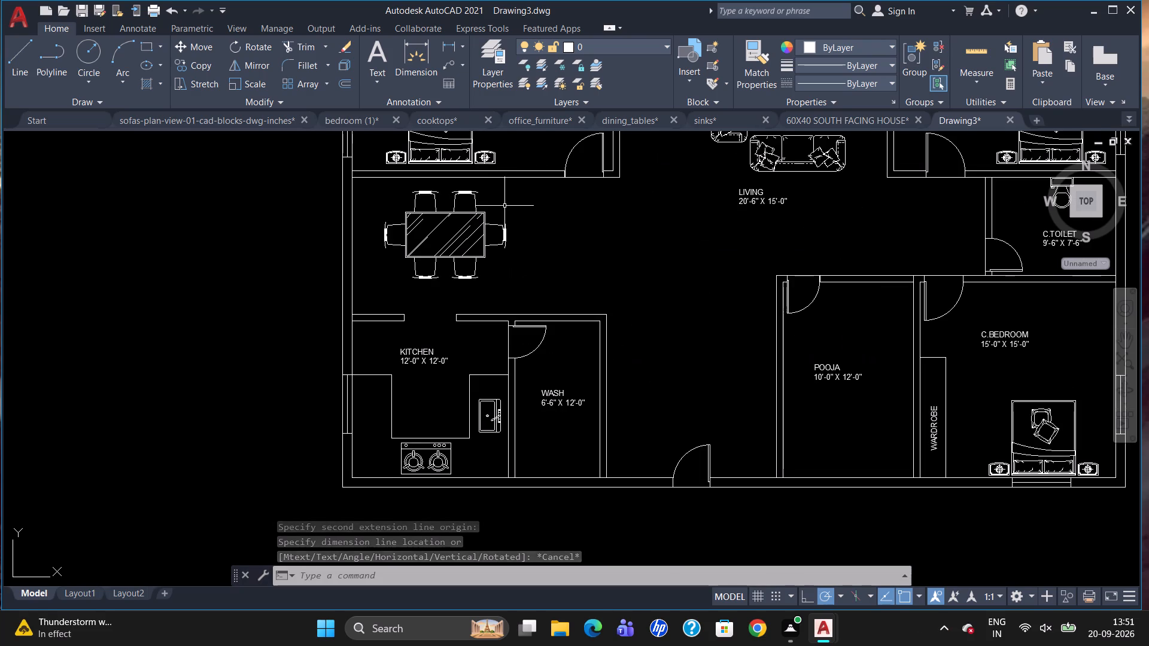
{"action": "type", "text": "DLI"}
{"action": "key", "text": "Return"}
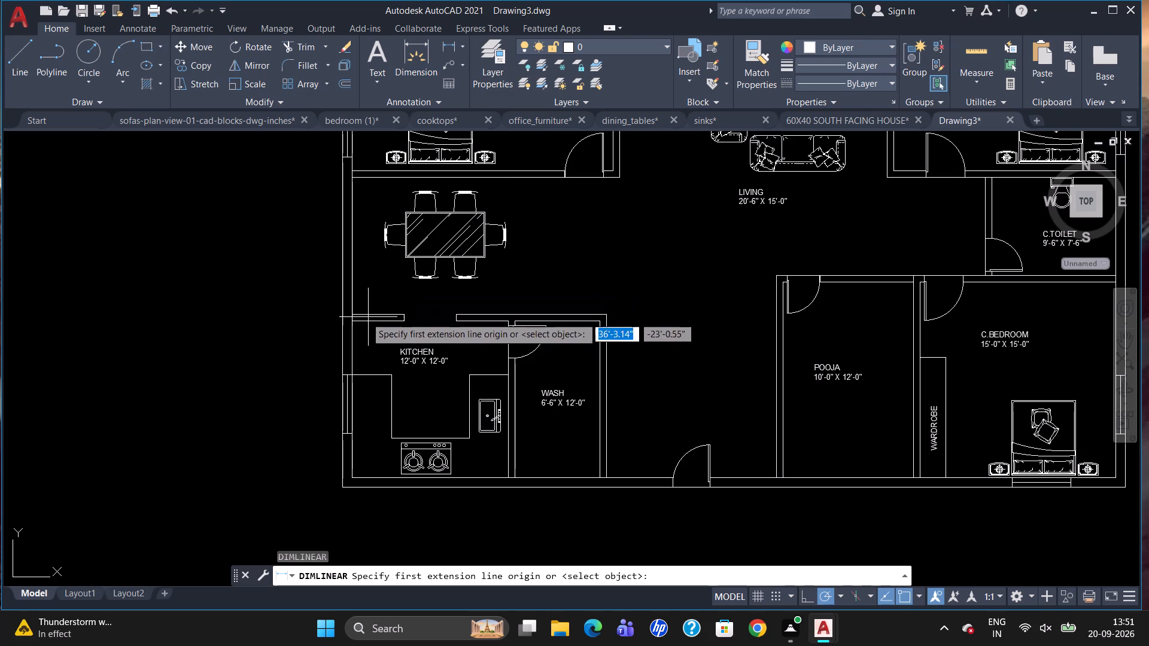
{"action": "left_click_drag", "start_coordinate": [357, 313], "coordinate": [356, 306]}
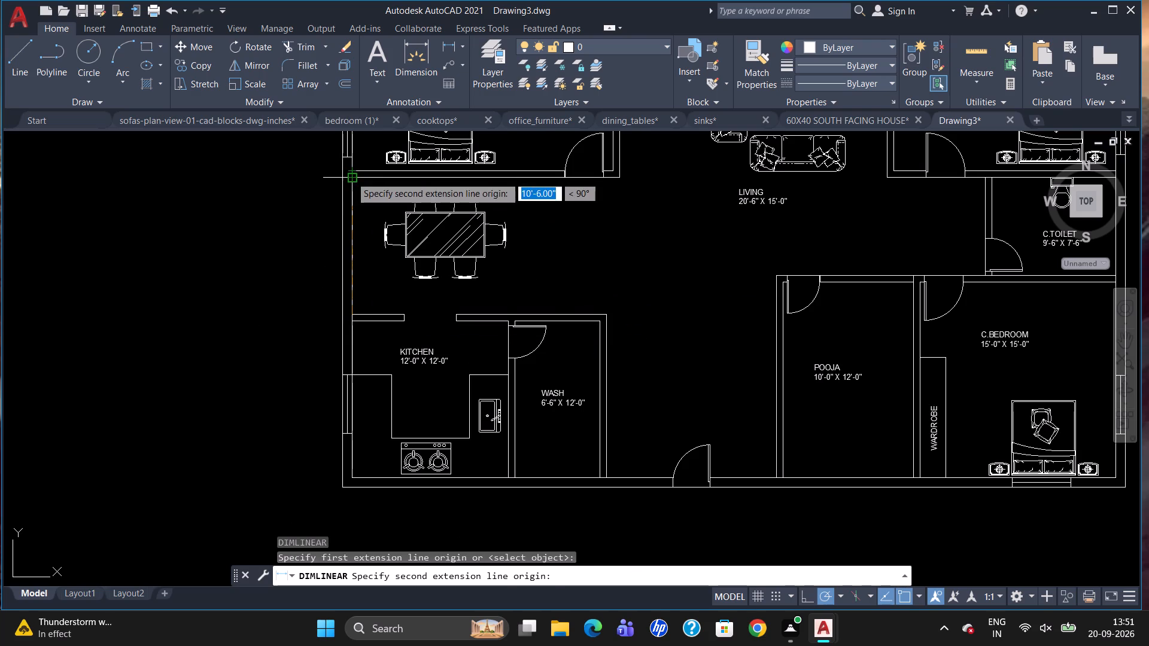
{"action": "left_click", "coordinate": [351, 176]}
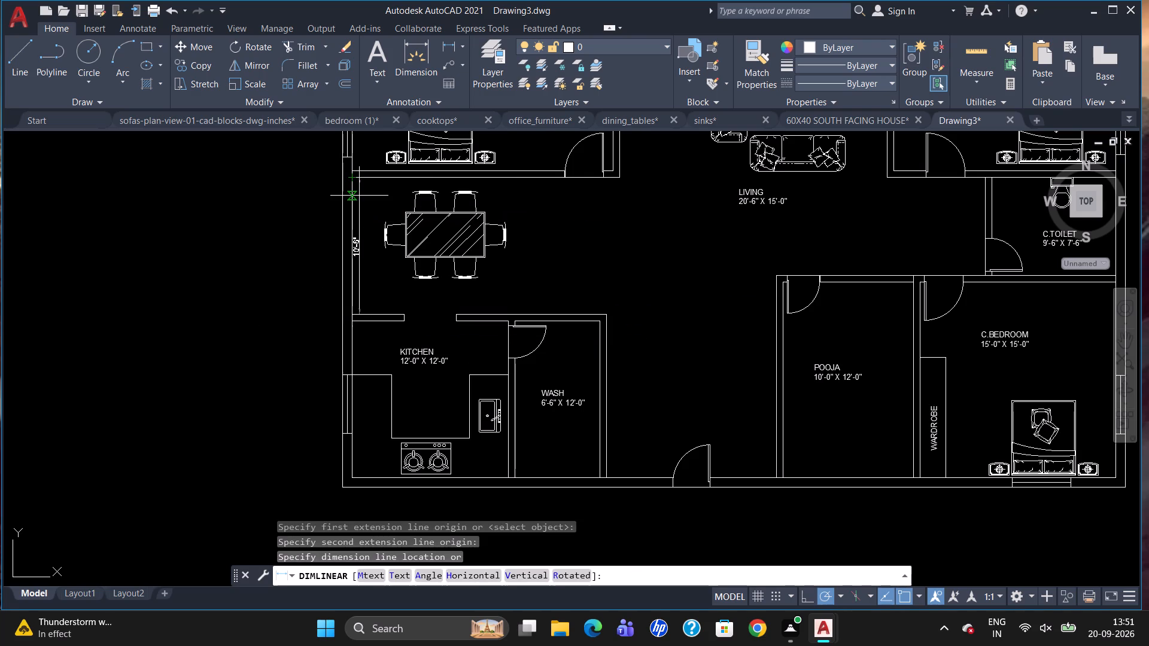
{"action": "key", "text": "Escape"}
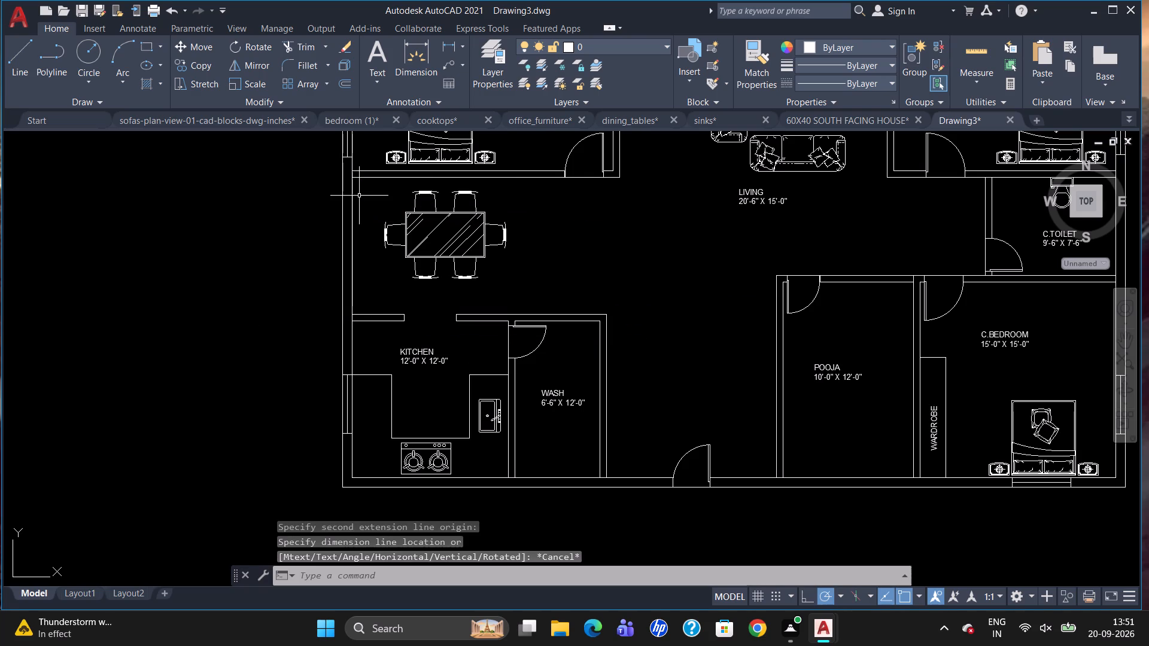
Add a 5" high label east of the dining table reading DINING over 19'-6" X 10'-6", each on one line.
{"action": "key", "text": "t"}
{"action": "key", "text": "Return"}
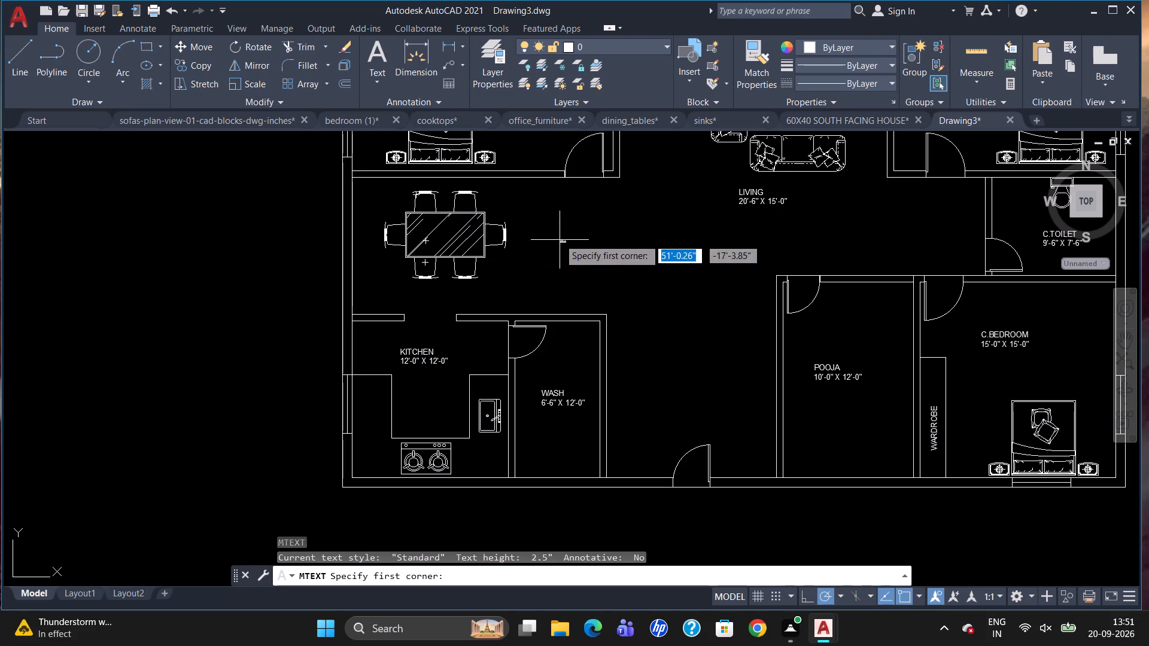
{"action": "left_click_drag", "start_coordinate": [553, 226], "coordinate": [567, 266]}
{"action": "left_click", "coordinate": [598, 275]}
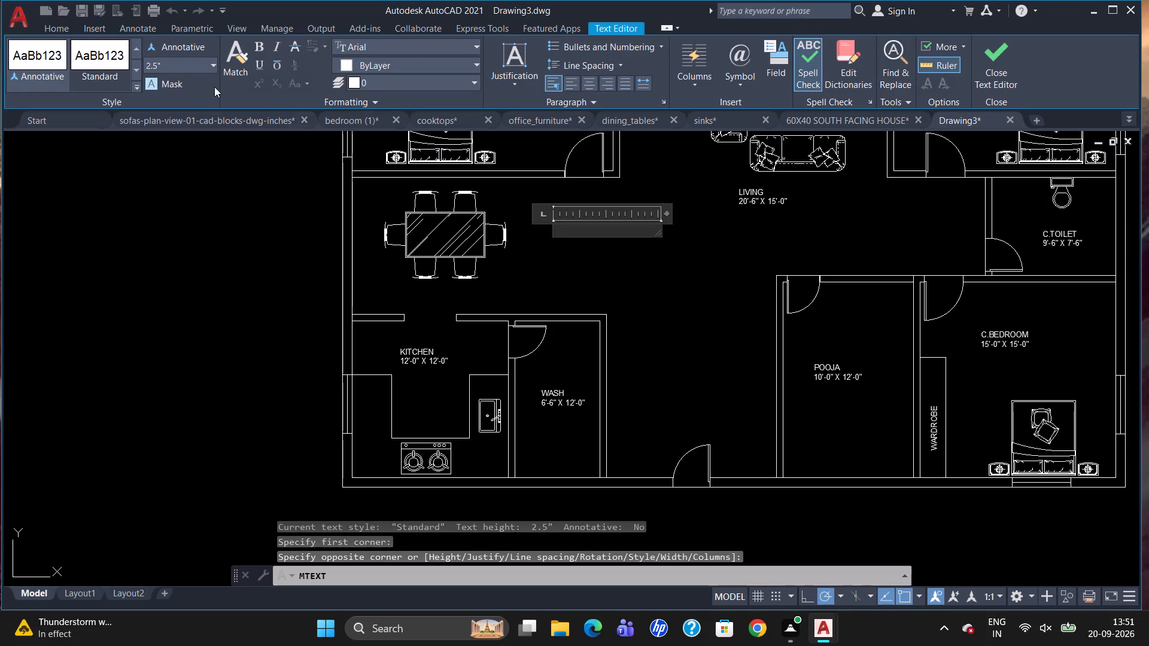
{"action": "left_click", "coordinate": [172, 70]}
{"action": "key", "text": "BackSpace"}
{"action": "key", "text": "5"}
{"action": "key", "text": "Return"}
{"action": "type", "text": "DINING"}
{"action": "key", "text": "Return"}
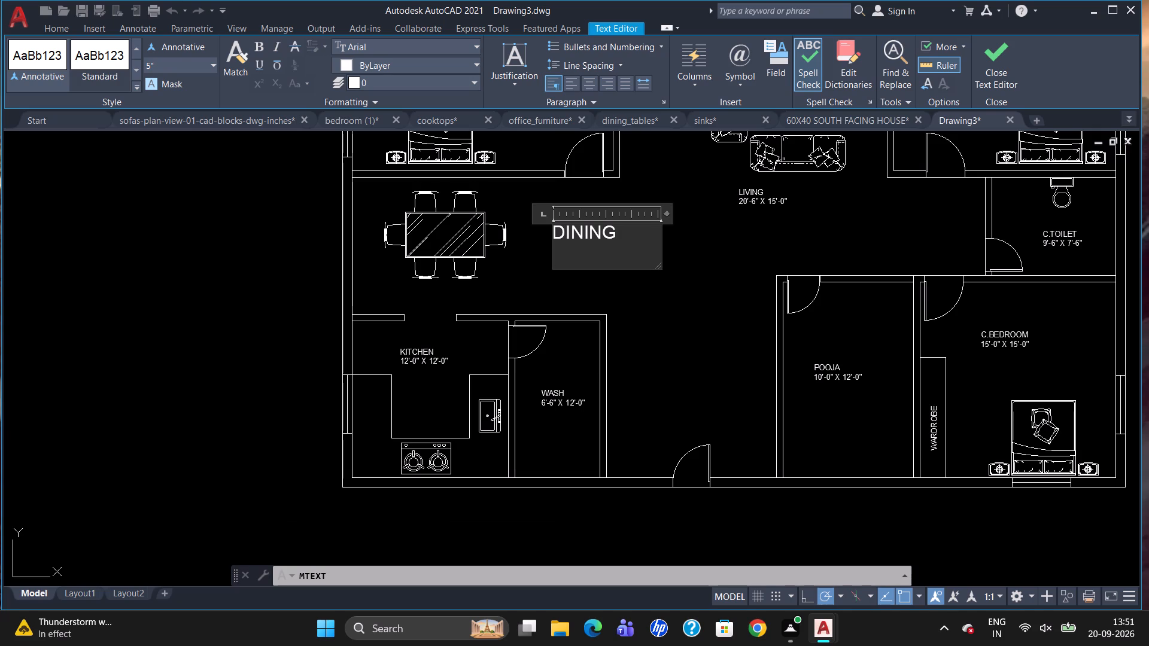
{"action": "type", "text": "19'-6"}
{"action": "type", "text": "\" X"}
{"action": "key", "text": "space"}
{"action": "type", "text": "10'-6"}
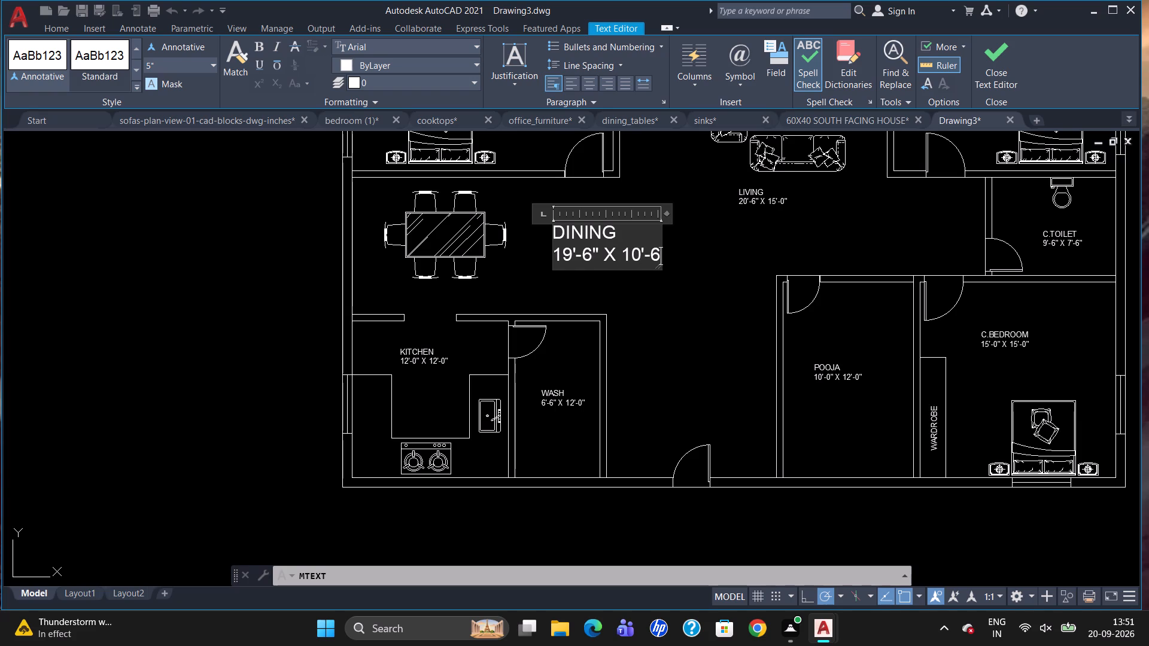
{"action": "key", "text": "shift+quotedbl"}
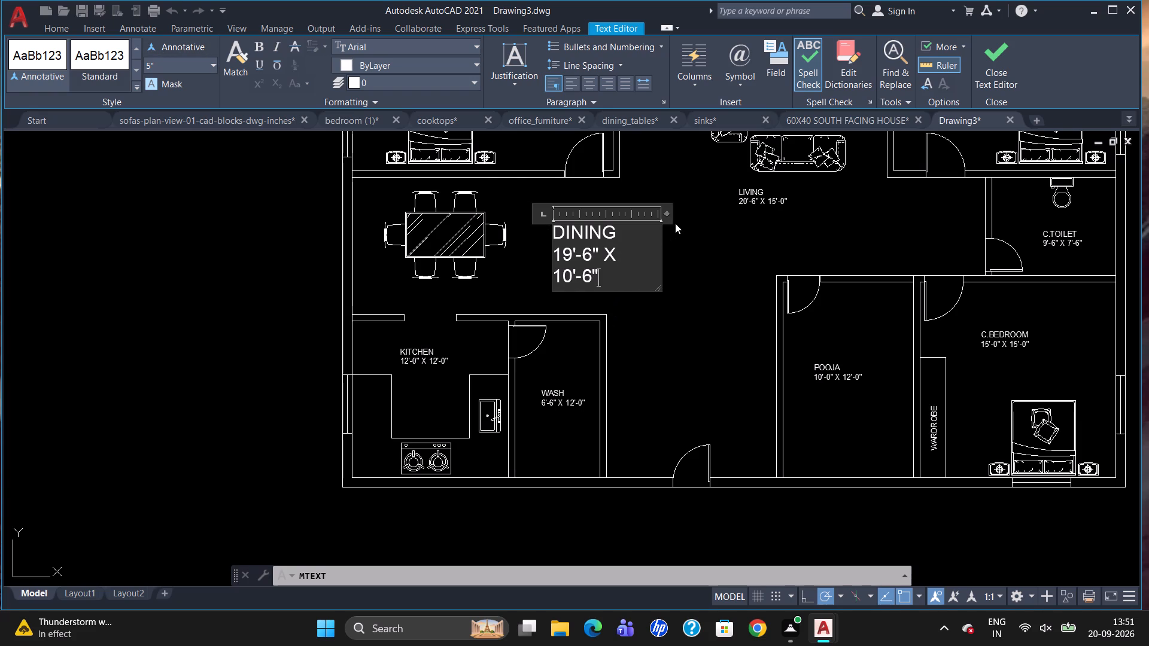
{"action": "left_click_drag", "start_coordinate": [666, 214], "coordinate": [689, 217]}
{"action": "left_click", "coordinate": [697, 287]}
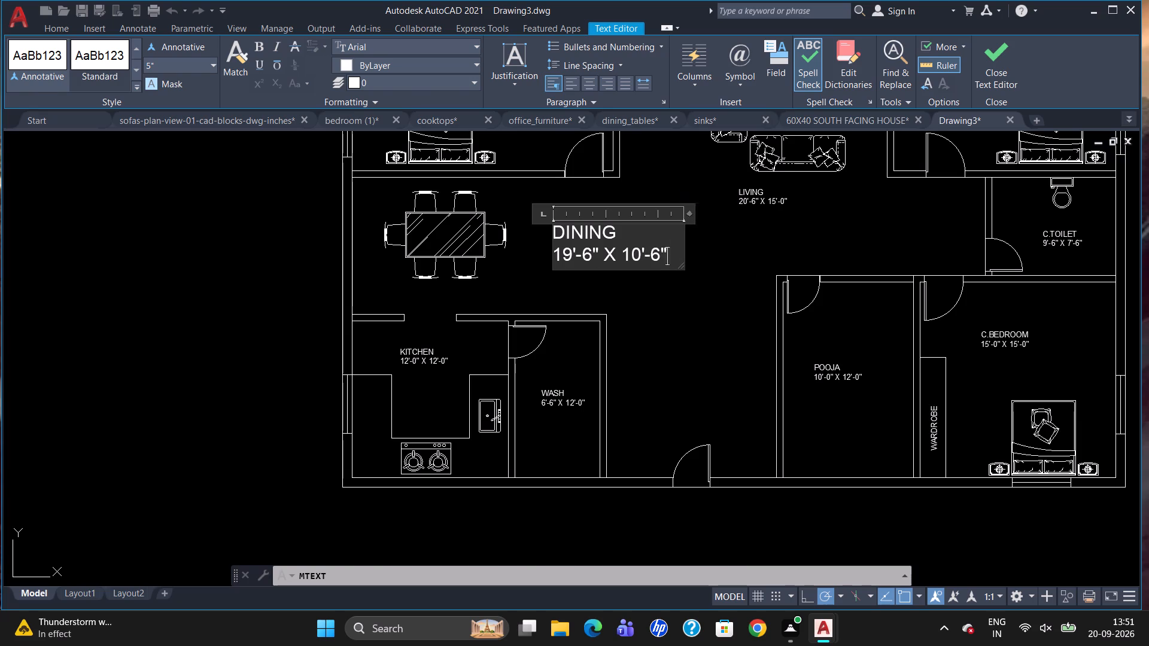
Label the northwest bedroom MASTER BEDROOM over 20'-0" X 15'-0" in 5" high text, widened so each part fits one line.
{"action": "scroll", "coordinate": [628, 273], "scroll_direction": "down", "scroll_amount": 2}
{"action": "scroll", "coordinate": [667, 281], "scroll_direction": "up", "scroll_amount": 1}
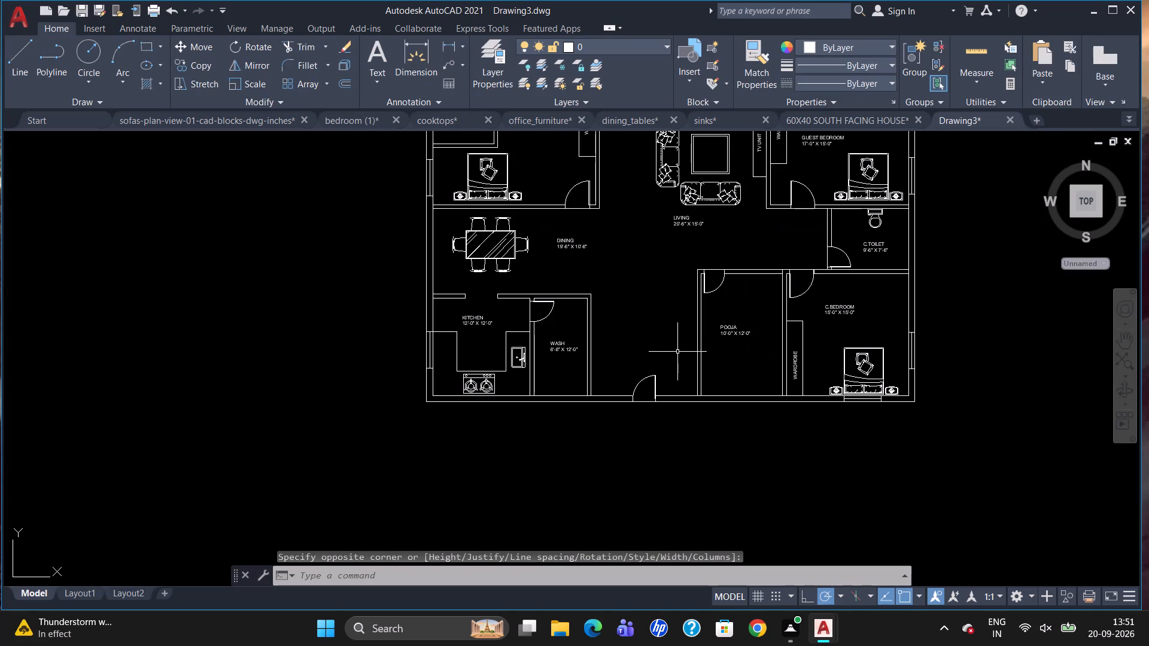
{"action": "scroll", "coordinate": [669, 364], "scroll_direction": "down", "scroll_amount": 1}
{"action": "scroll", "coordinate": [708, 219], "scroll_direction": "up", "scroll_amount": 1}
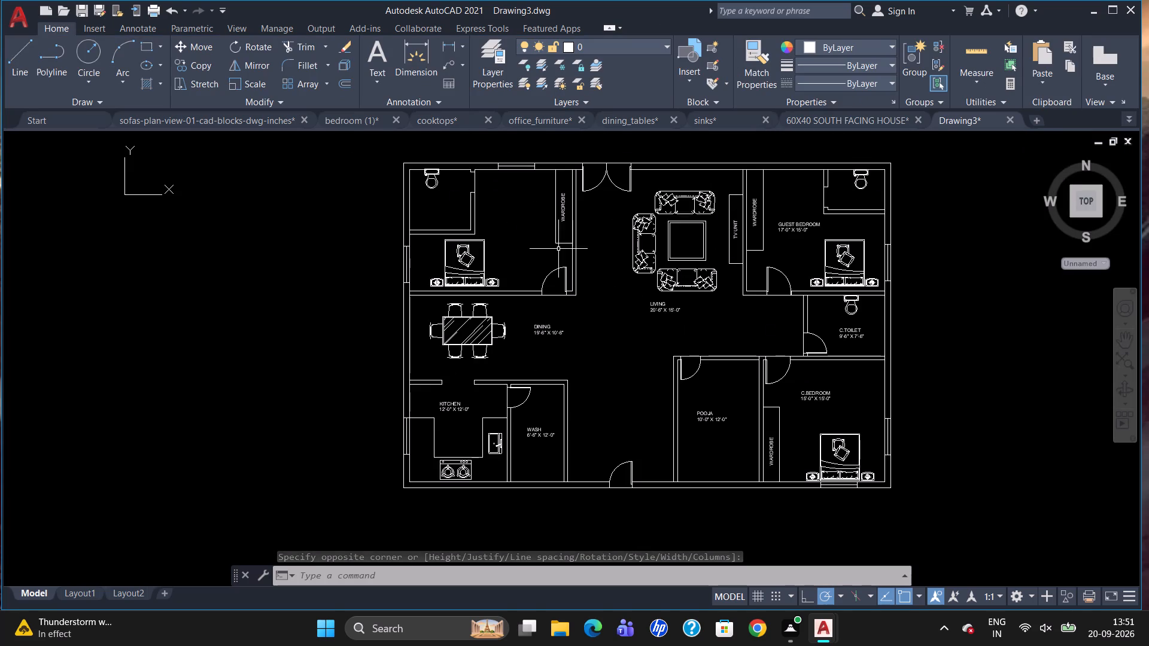
{"action": "scroll", "coordinate": [521, 182], "scroll_direction": "up", "scroll_amount": 1}
{"action": "scroll", "coordinate": [522, 221], "scroll_direction": "down", "scroll_amount": 1}
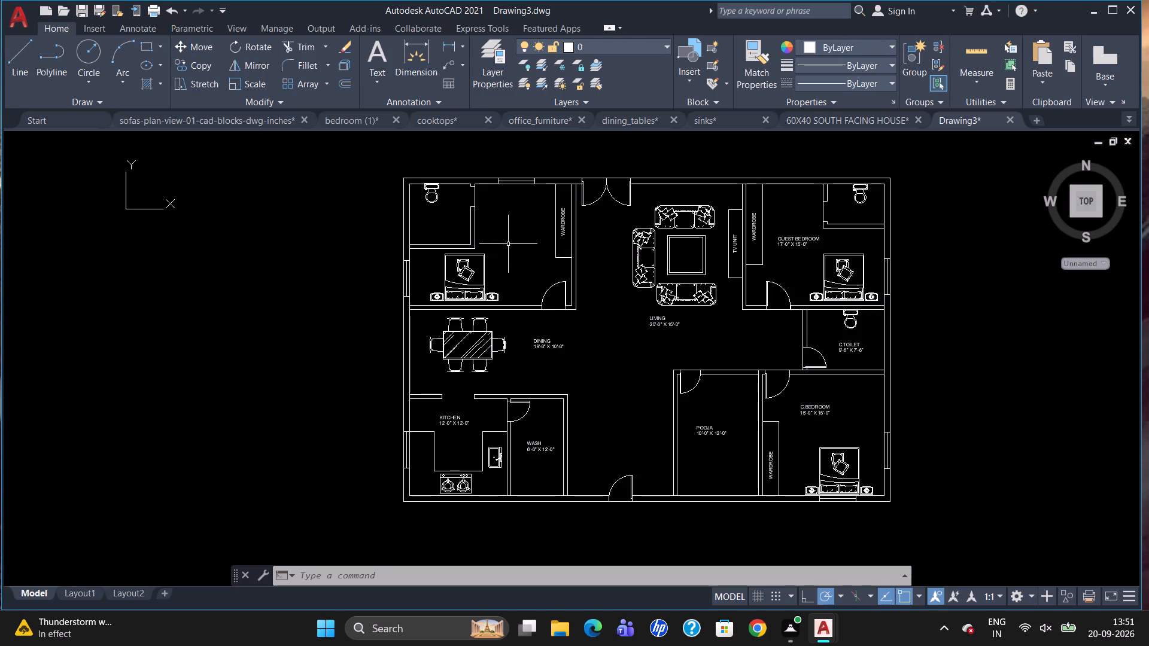
{"action": "scroll", "coordinate": [484, 186], "scroll_direction": "up", "scroll_amount": 1}
{"action": "scroll", "coordinate": [501, 265], "scroll_direction": "down", "scroll_amount": 1}
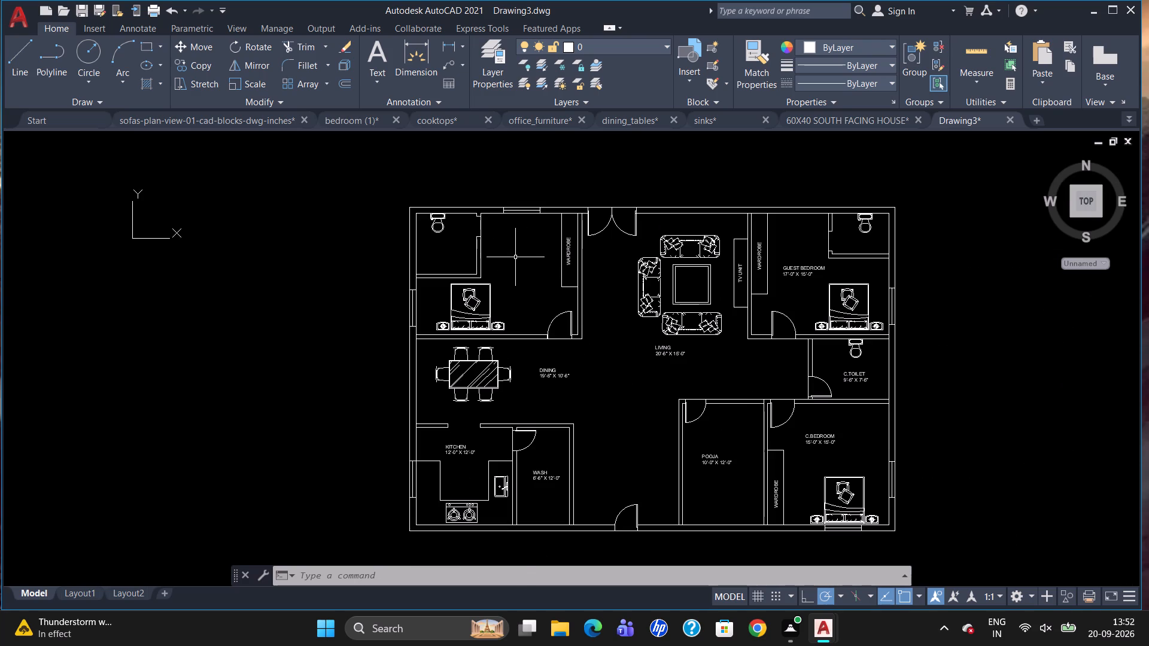
{"action": "key", "text": "t"}
{"action": "key", "text": "Return"}
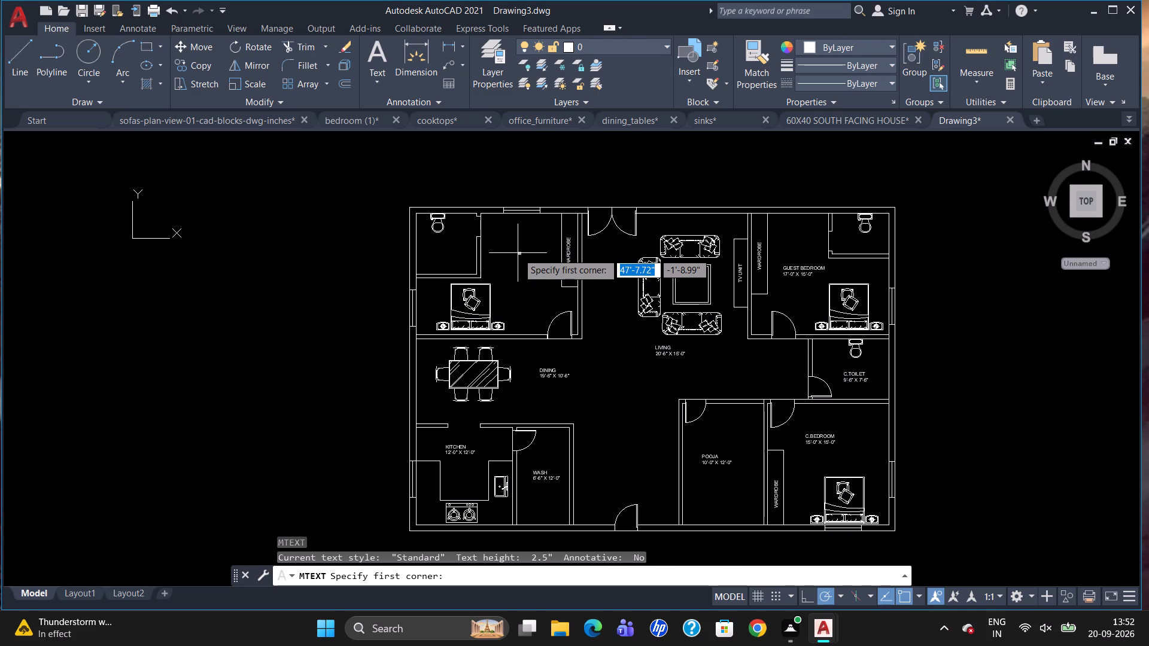
{"action": "left_click_drag", "start_coordinate": [509, 252], "coordinate": [510, 260]}
{"action": "left_click", "coordinate": [546, 282]}
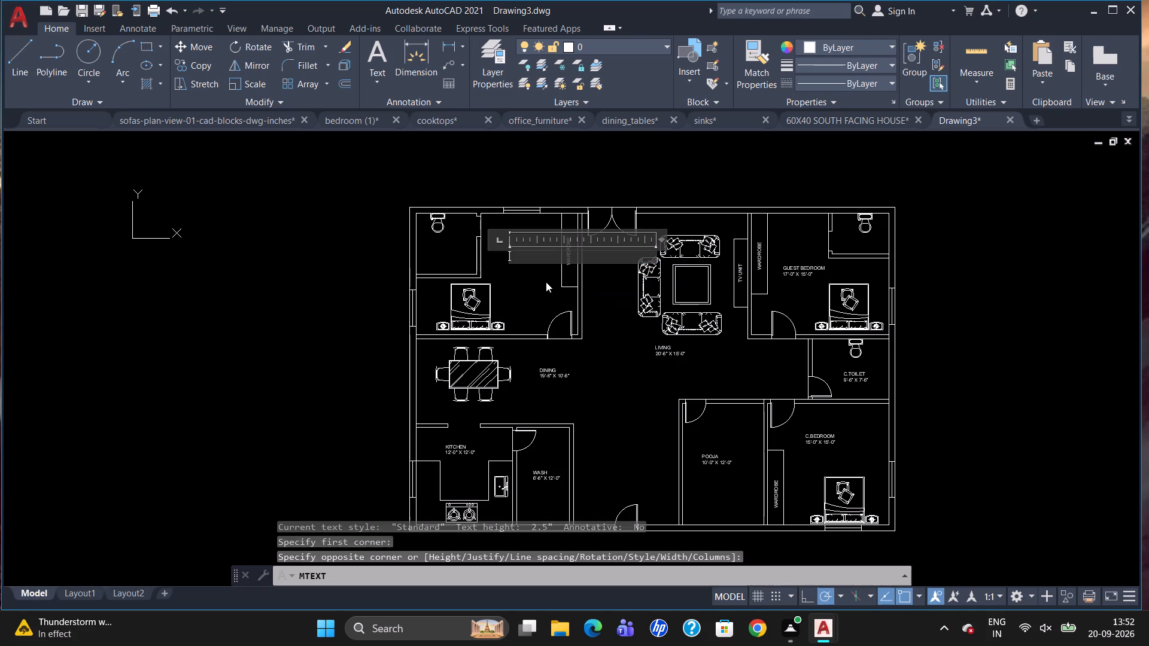
{"action": "left_click", "coordinate": [178, 60]}
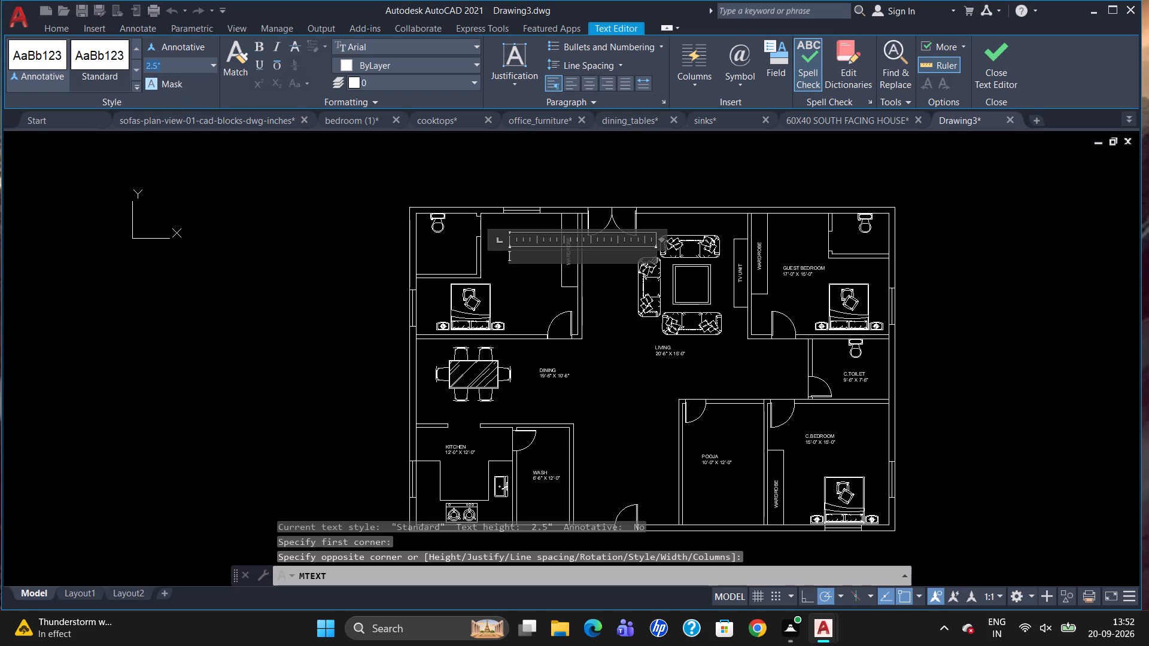
{"action": "key", "text": "BackSpace"}
{"action": "key", "text": "5"}
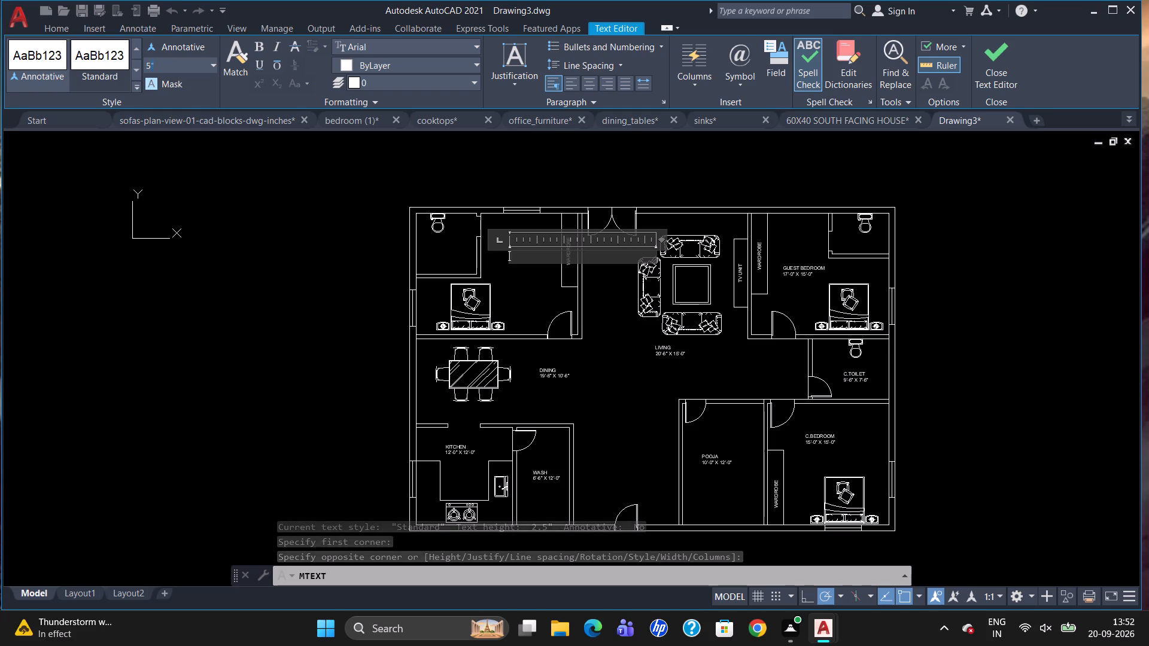
{"action": "key", "text": "Return"}
{"action": "type", "text": "MASTER BEDROOM"}
{"action": "key", "text": "Return"}
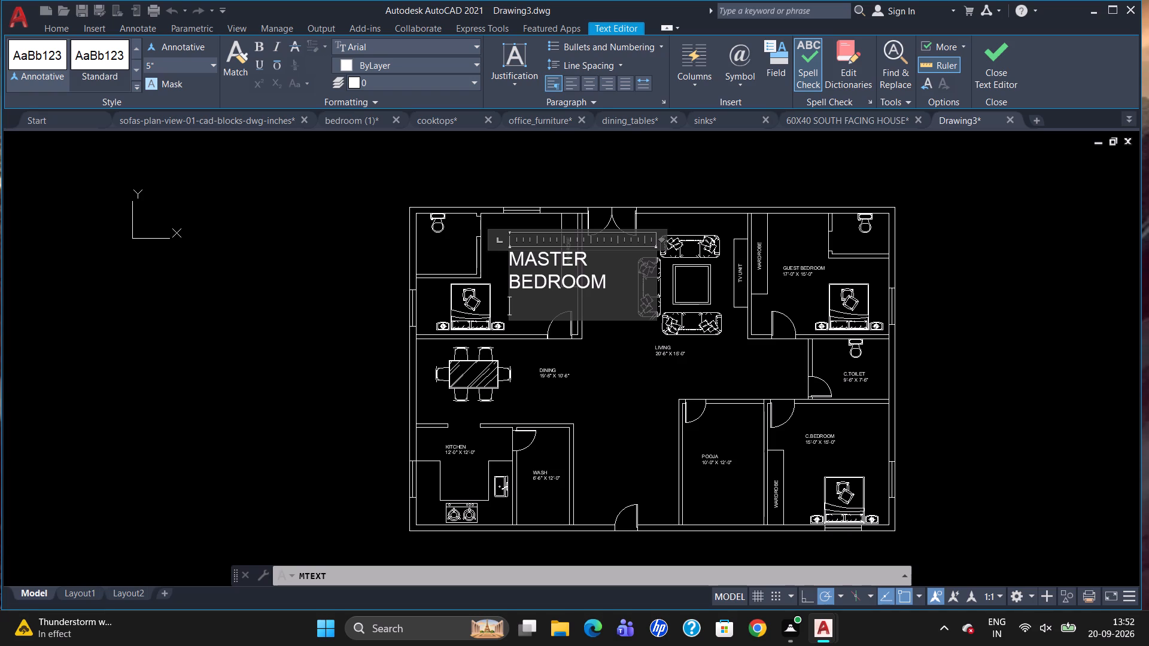
{"action": "type", "text": "20'-0\" X 1"}
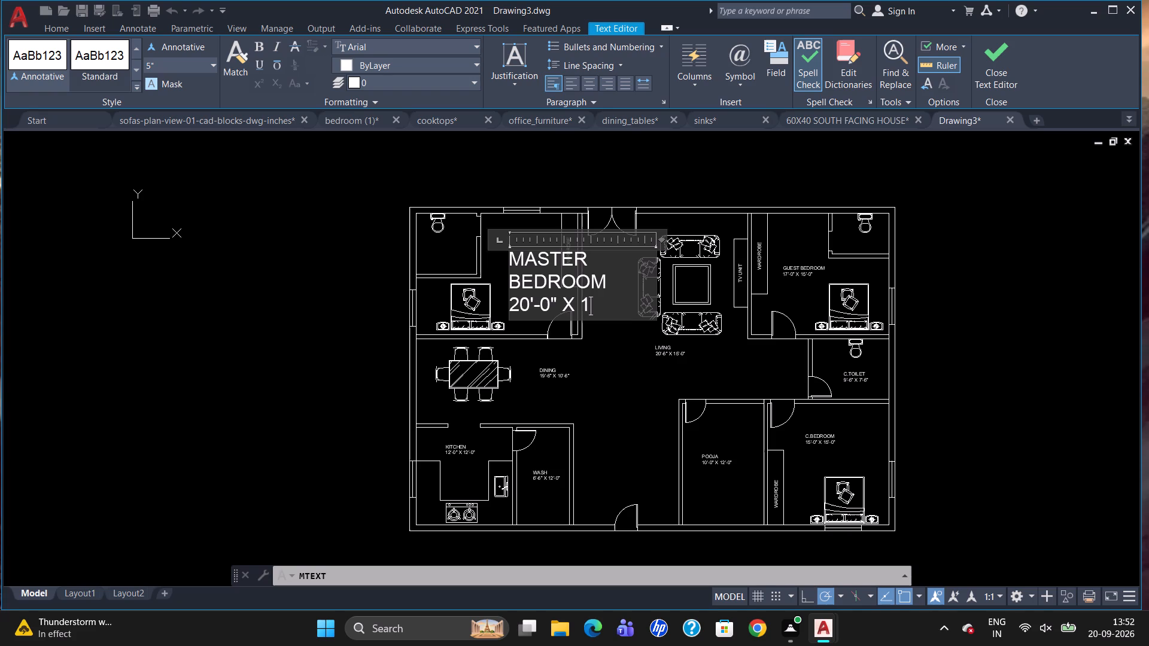
{"action": "type", "text": "5'-0\""}
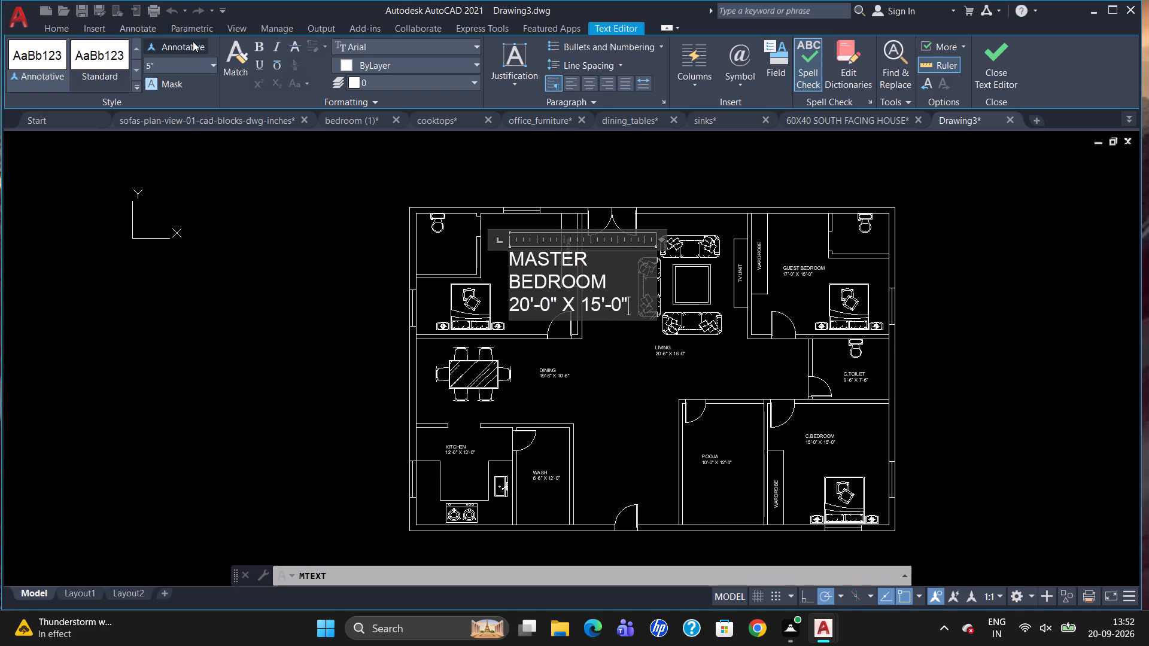
{"action": "left_click_drag", "start_coordinate": [662, 238], "coordinate": [718, 238]}
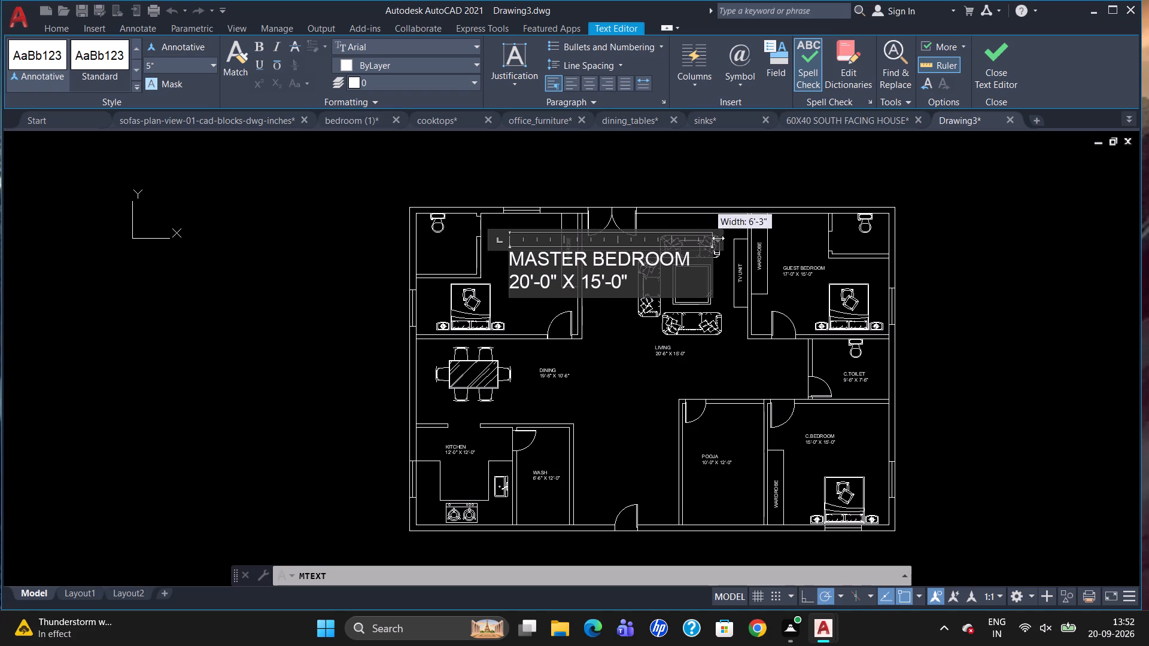
{"action": "left_click_drag", "start_coordinate": [718, 238], "coordinate": [718, 240]}
{"action": "left_click", "coordinate": [662, 362]}
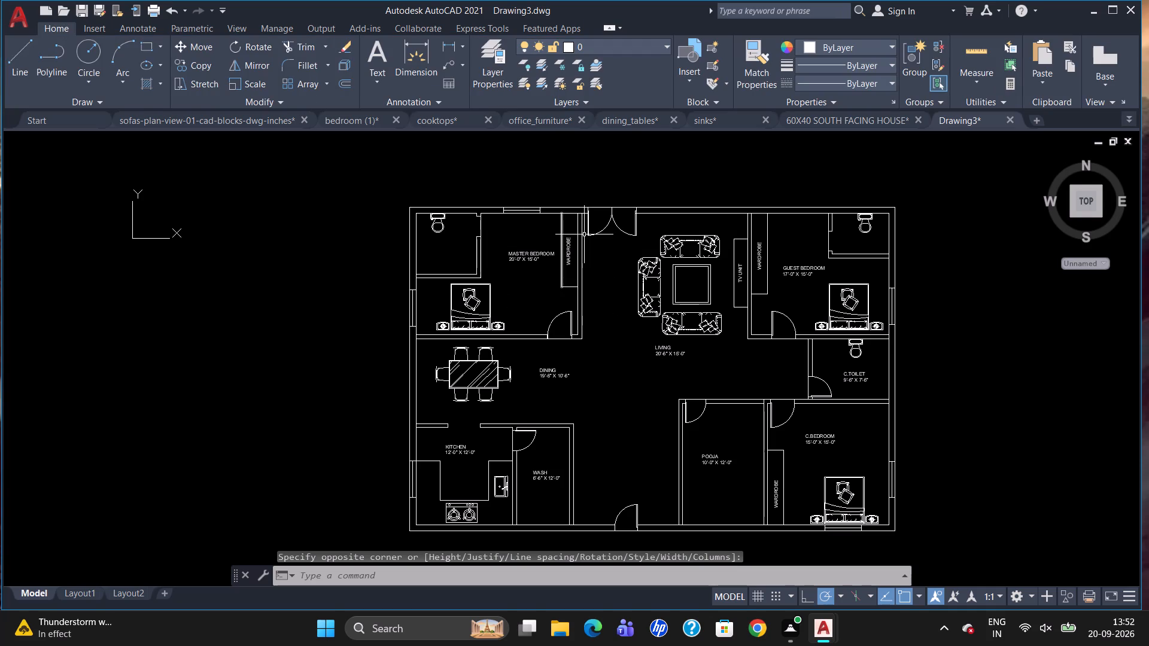
Copy the C.TOILET door from its wall corner into the door opening of the guest bedroom's attached toilet.
{"action": "scroll", "coordinate": [584, 230], "scroll_direction": "down", "scroll_amount": 1}
{"action": "scroll", "coordinate": [529, 254], "scroll_direction": "up", "scroll_amount": 1}
{"action": "scroll", "coordinate": [517, 259], "scroll_direction": "down", "scroll_amount": 1}
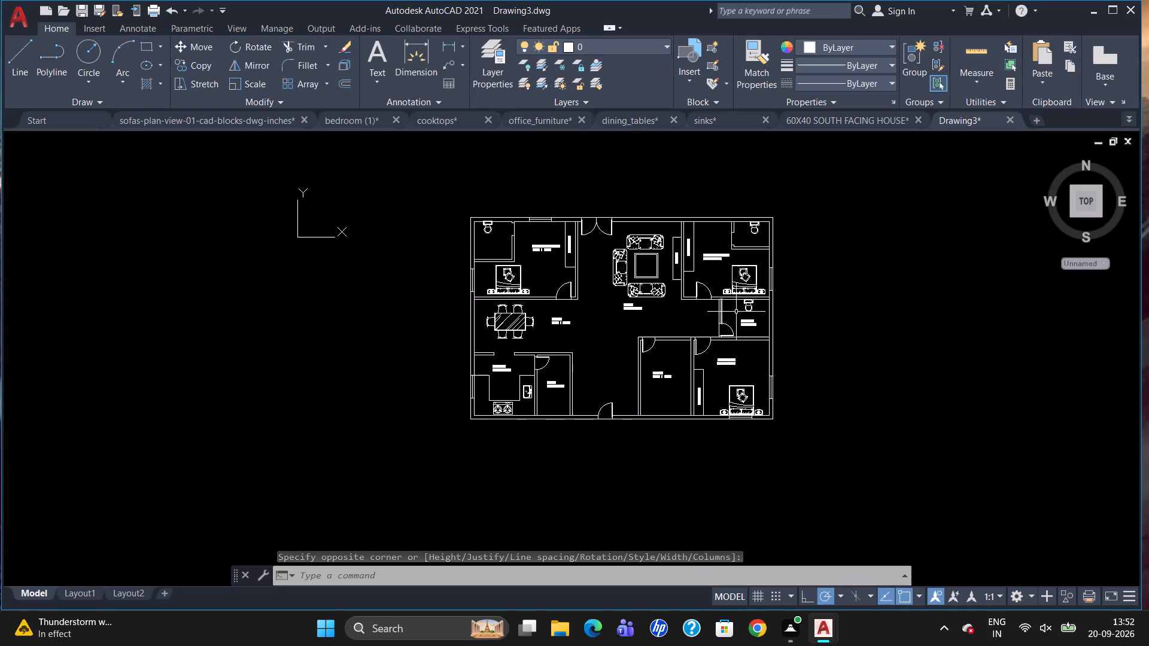
{"action": "scroll", "coordinate": [743, 304], "scroll_direction": "up", "scroll_amount": 1}
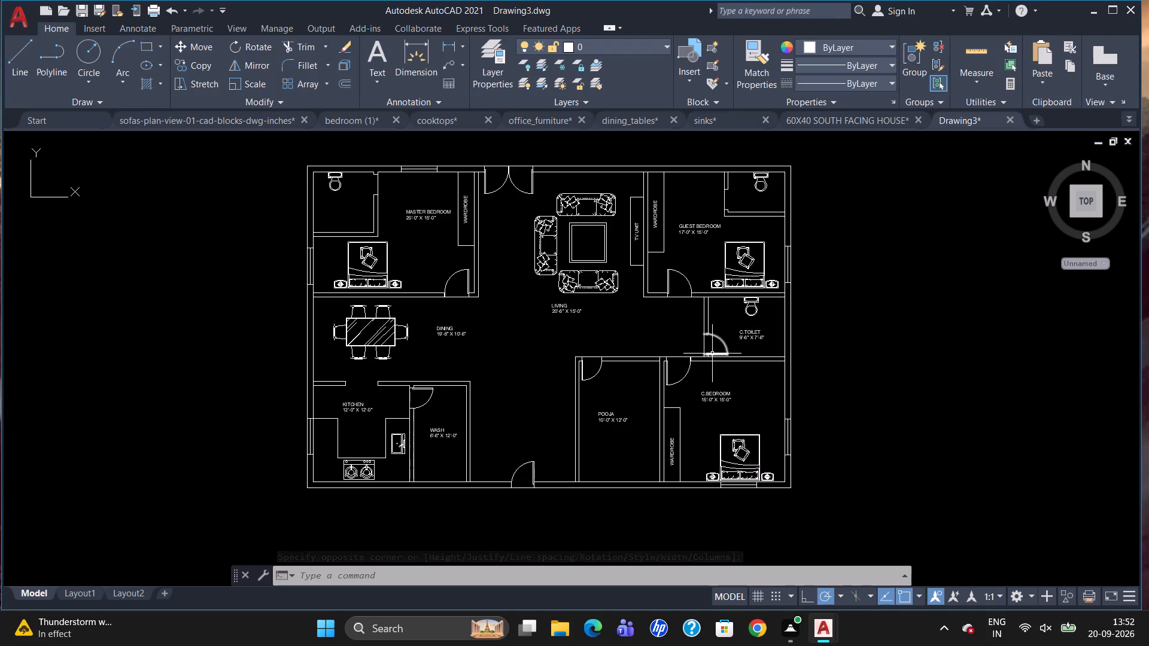
{"action": "left_click", "coordinate": [714, 353]}
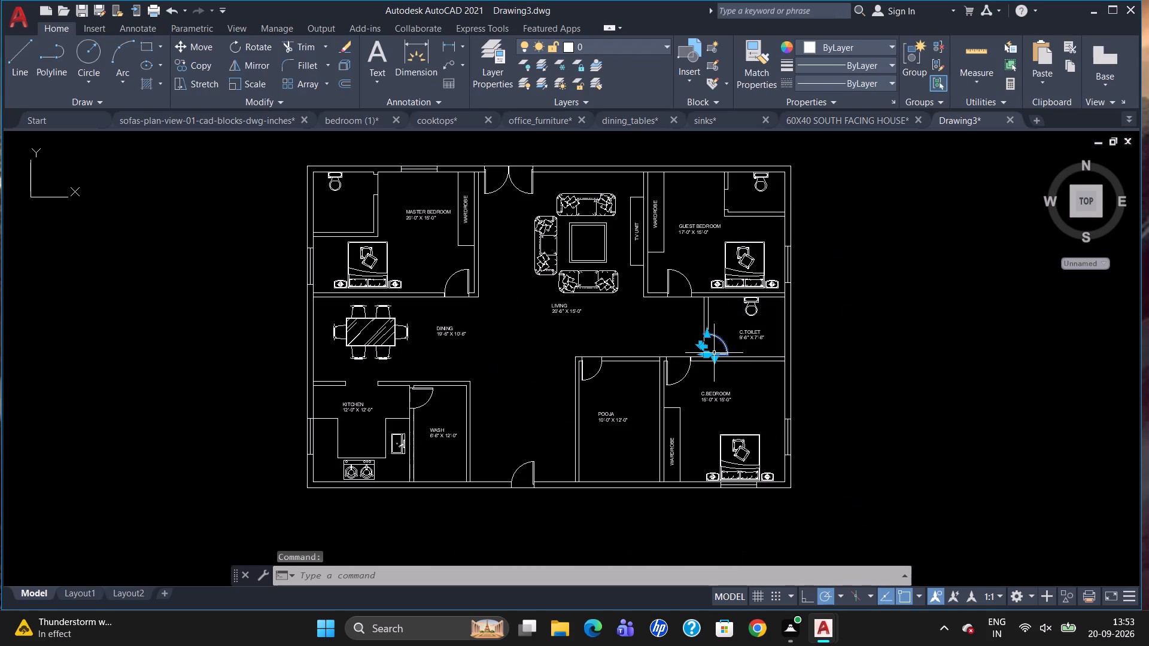
{"action": "type", "text": "CO"}
{"action": "key", "text": "Return"}
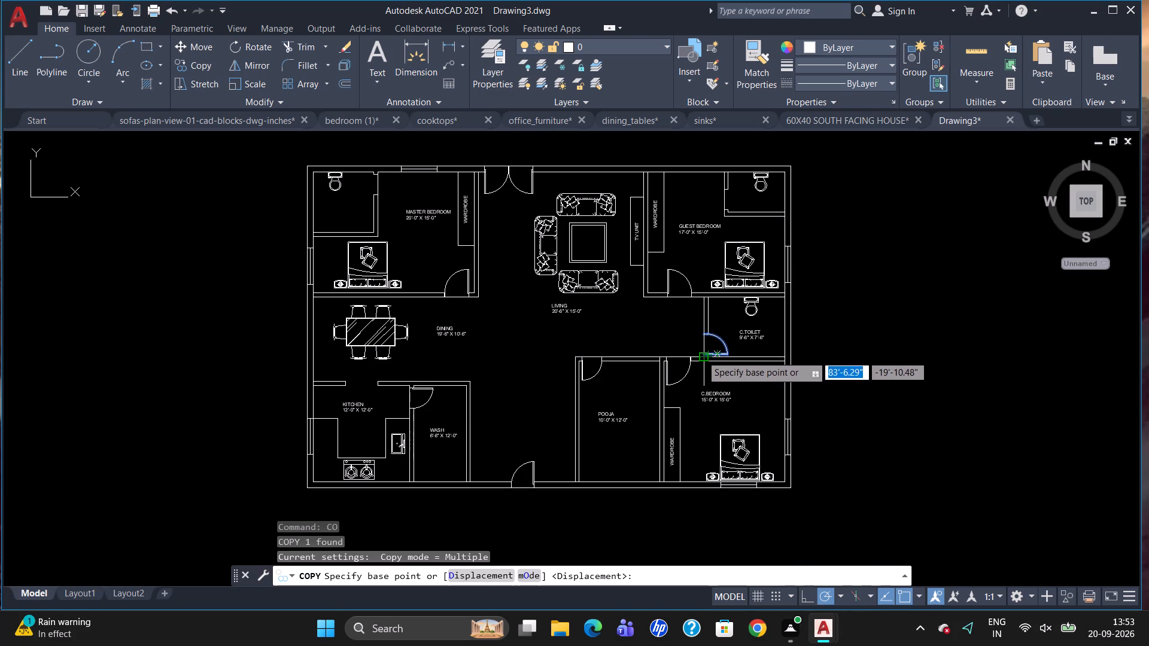
{"action": "left_click", "coordinate": [701, 355]}
{"action": "scroll", "coordinate": [741, 184], "scroll_direction": "up", "scroll_amount": 4}
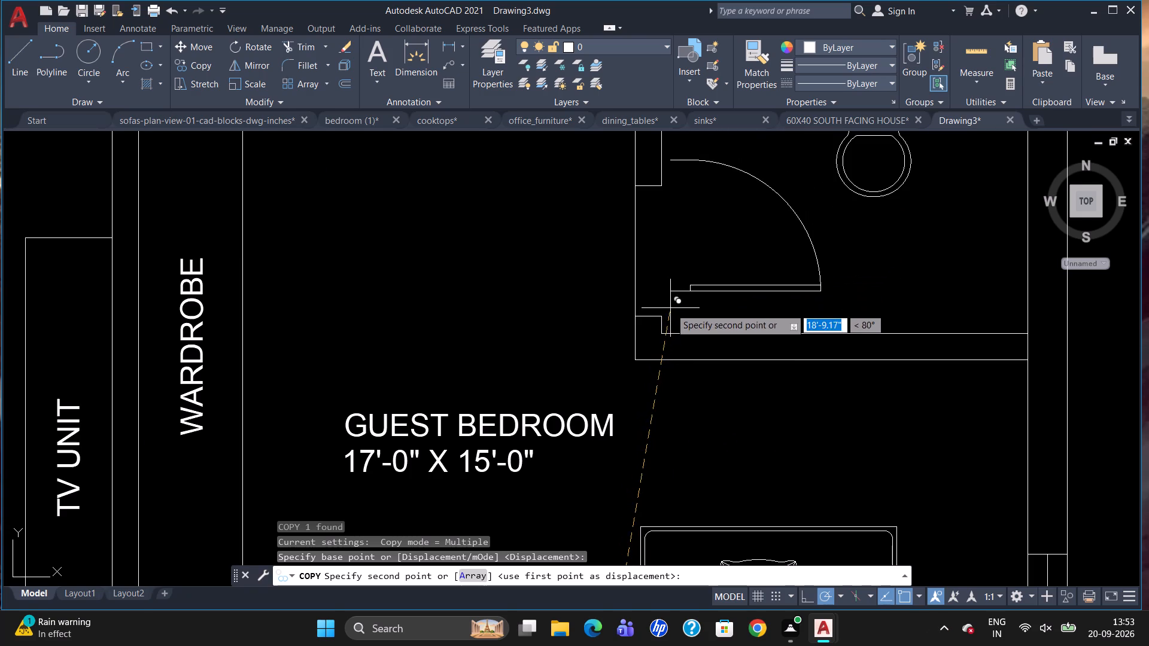
{"action": "left_click", "coordinate": [662, 316]}
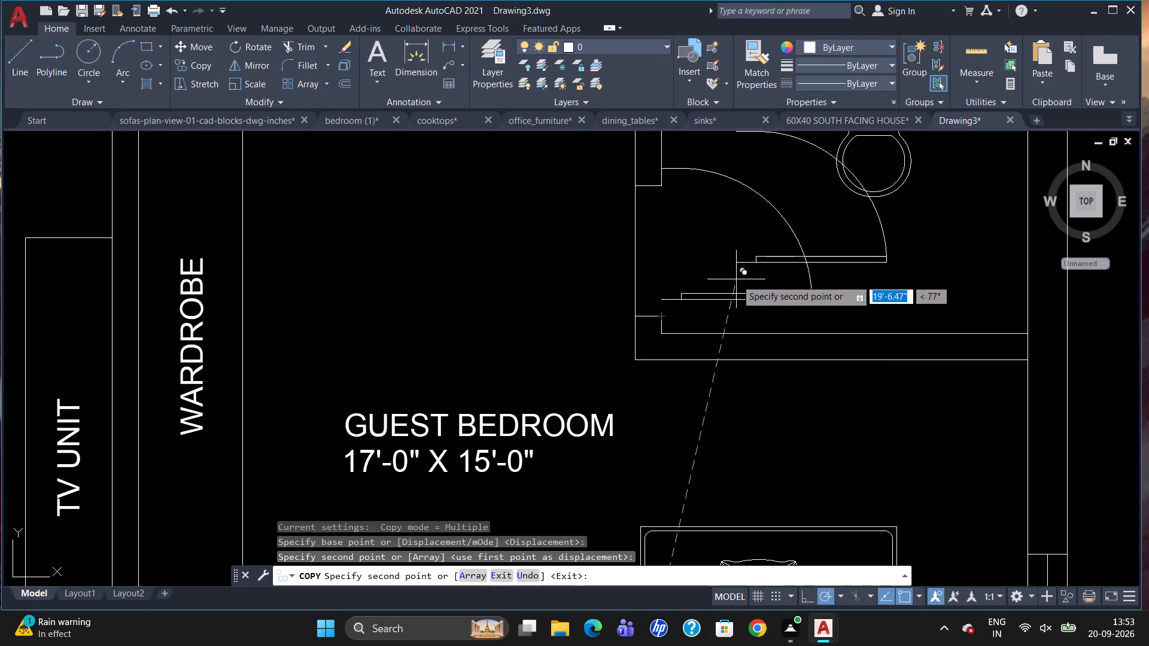
Move the copied door of the guest bedroom's attached toilet so its hinge end meets the opening's lower outer wall corner.
{"action": "key", "text": "Escape"}
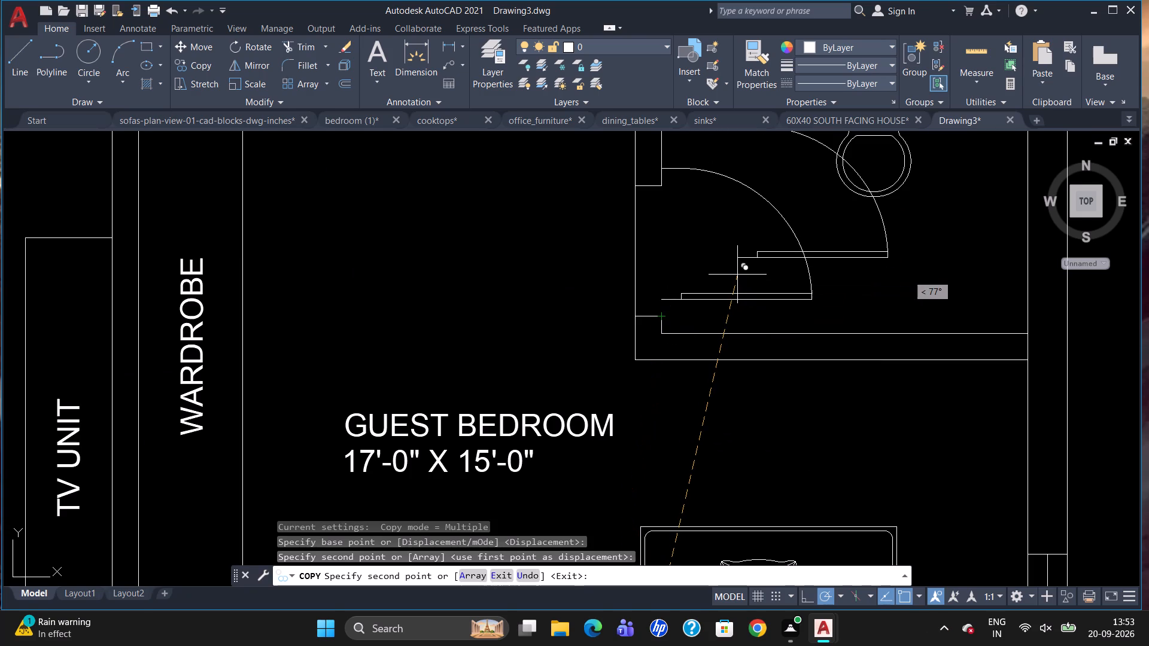
{"action": "left_click", "coordinate": [733, 298]}
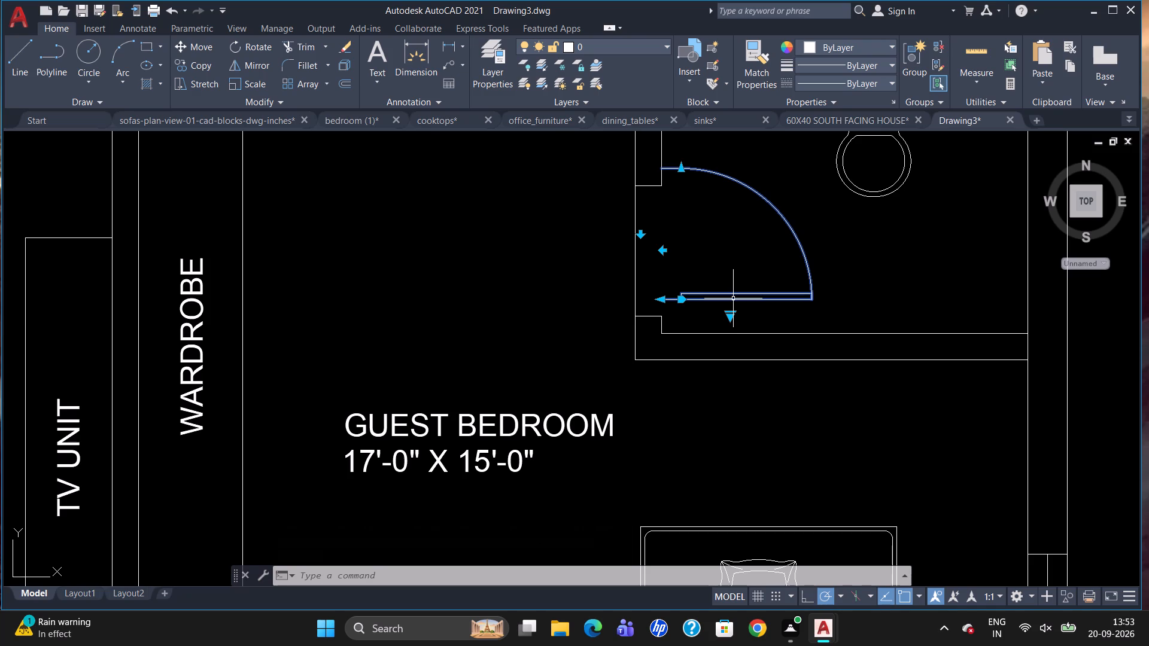
{"action": "key", "text": "m"}
{"action": "key", "text": "Return"}
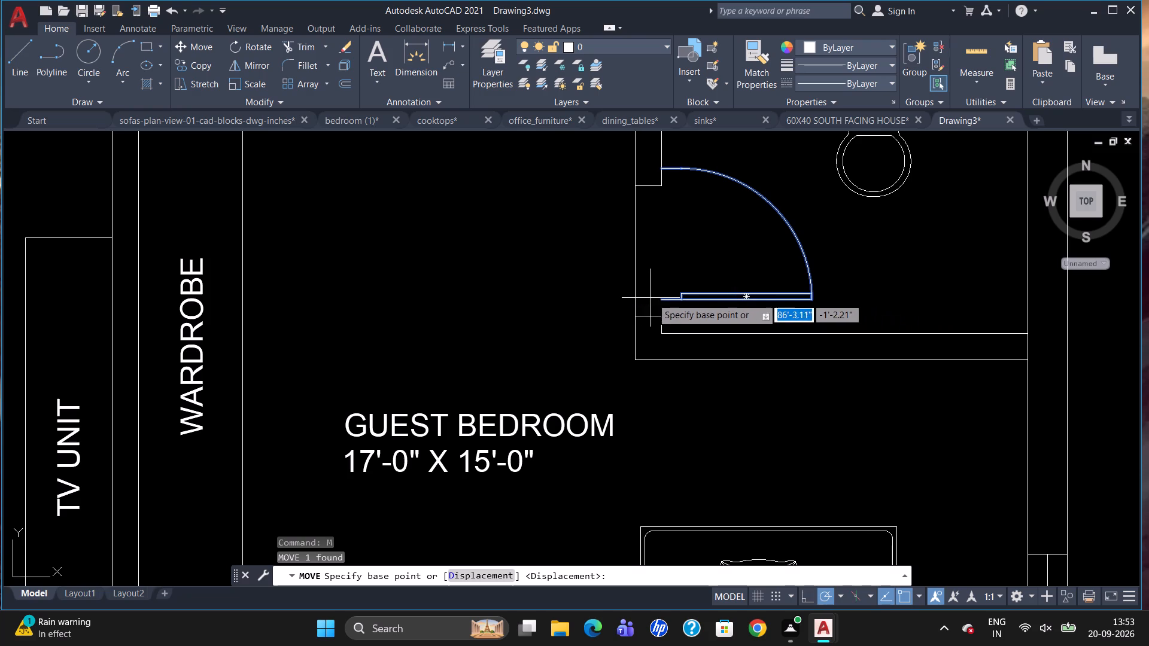
{"action": "left_click_drag", "start_coordinate": [659, 298], "coordinate": [656, 307]}
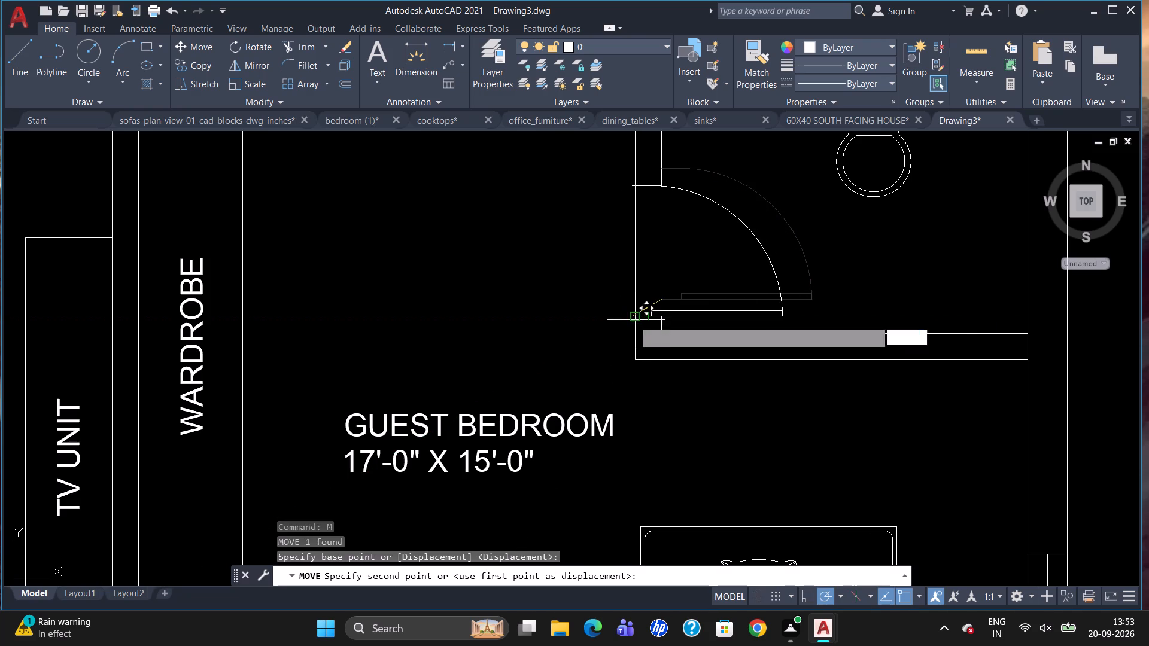
{"action": "left_click", "coordinate": [634, 320]}
Scale the guest toilet door about its hinge corner so its swing fits the wall opening.
{"action": "left_click", "coordinate": [662, 313]}
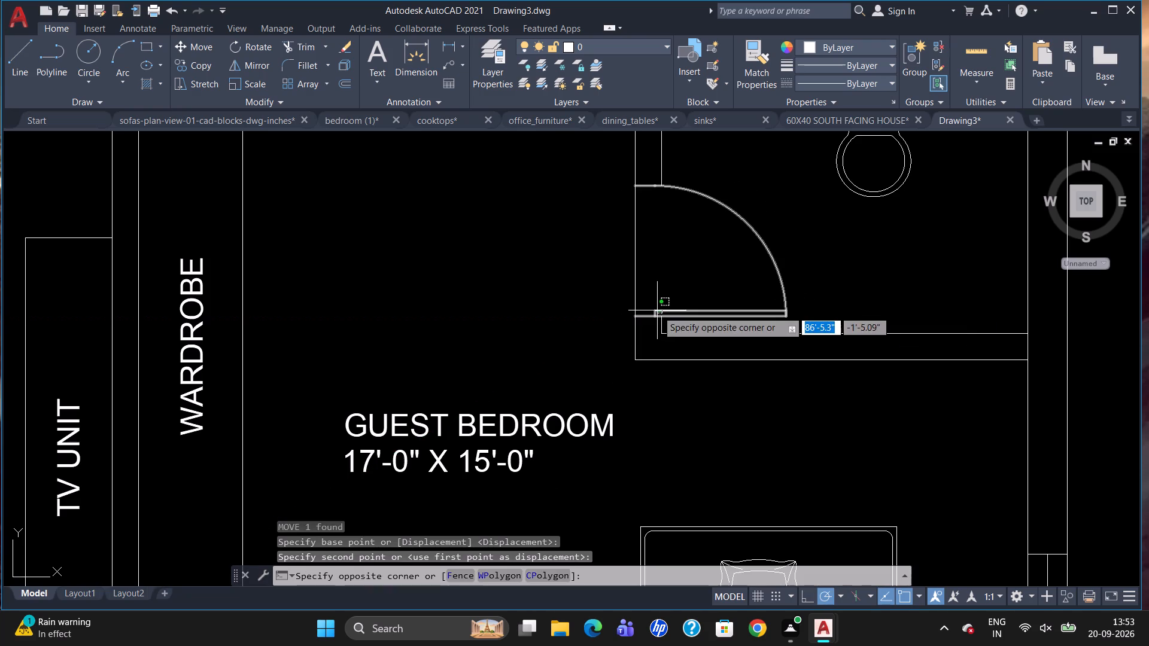
{"action": "left_click", "coordinate": [657, 310]}
{"action": "type", "text": "SC"}
{"action": "key", "text": "Return"}
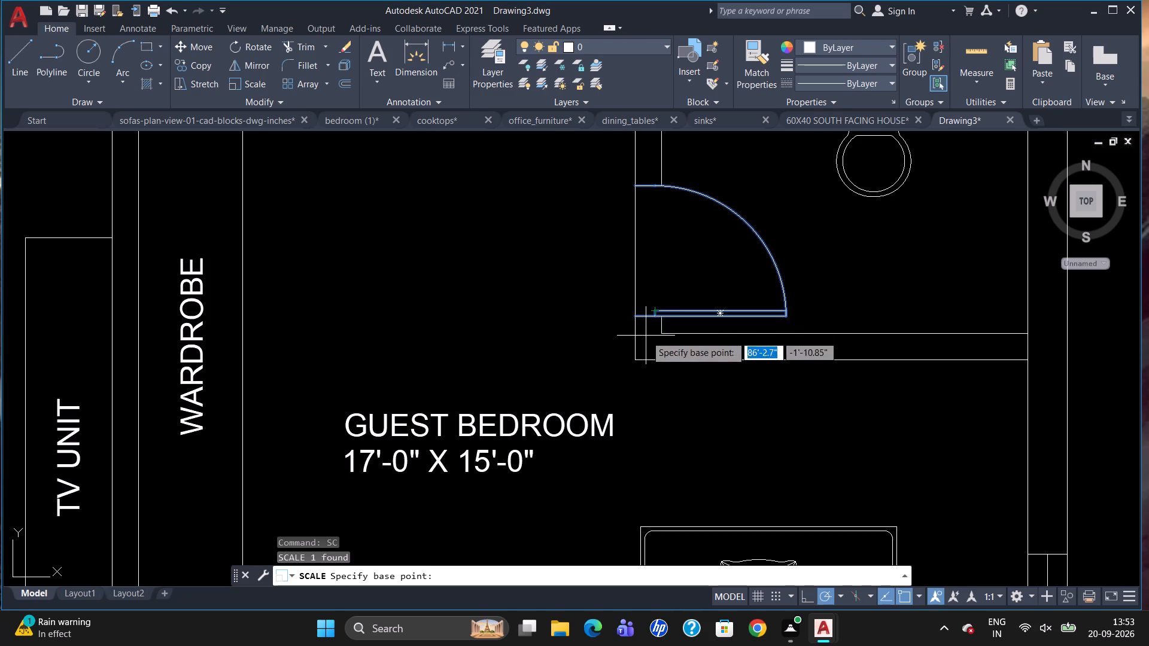
{"action": "left_click", "coordinate": [639, 313]}
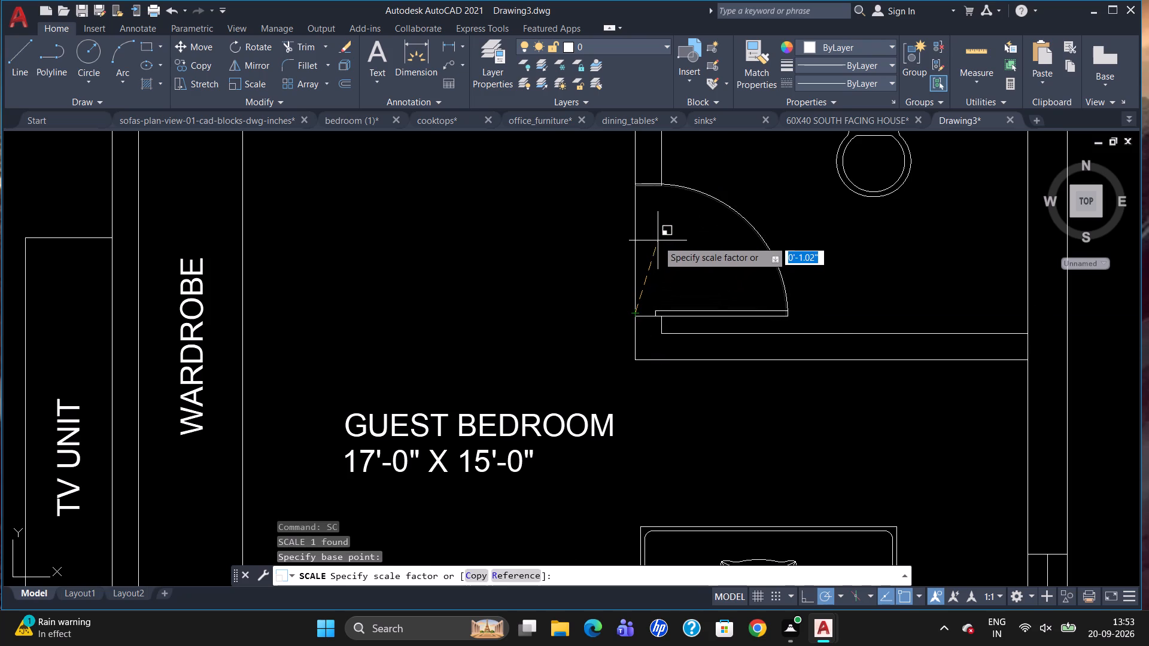
{"action": "left_click", "coordinate": [658, 242]}
Copy the master bedroom's entrance door to a free spot inside the room, just below the MASTER BEDROOM label.
{"action": "scroll", "coordinate": [668, 254], "scroll_direction": "down", "scroll_amount": 3}
{"action": "scroll", "coordinate": [756, 212], "scroll_direction": "down", "scroll_amount": 2}
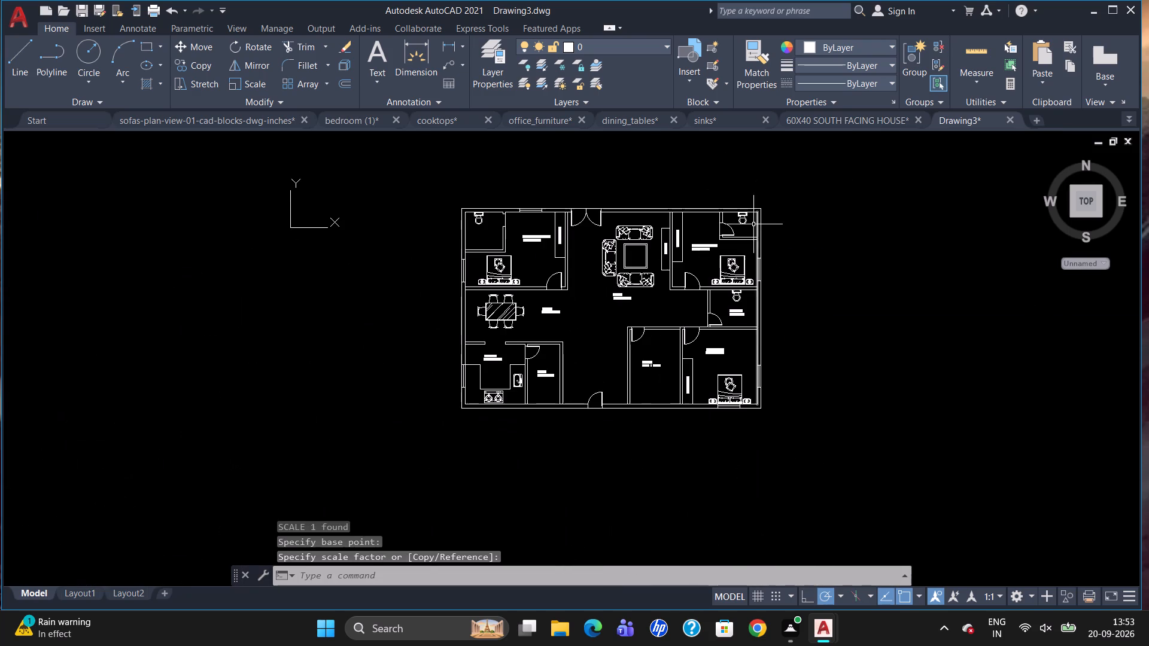
{"action": "scroll", "coordinate": [773, 242], "scroll_direction": "up", "scroll_amount": 1}
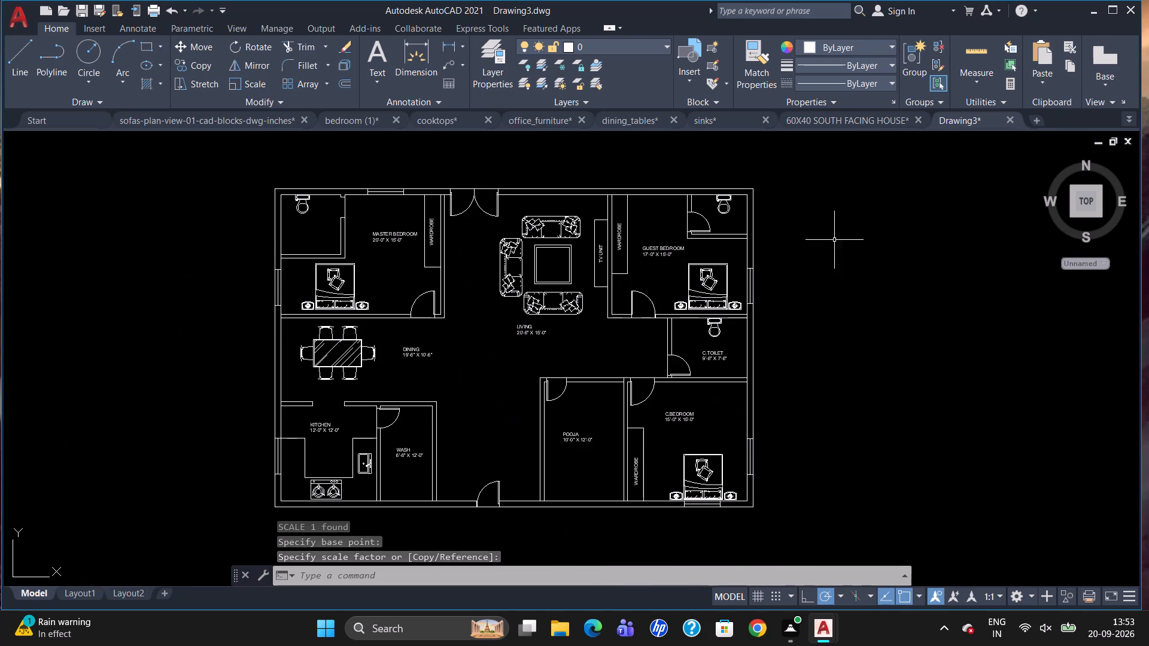
{"action": "scroll", "coordinate": [865, 246], "scroll_direction": "down", "scroll_amount": 1}
{"action": "scroll", "coordinate": [612, 259], "scroll_direction": "up", "scroll_amount": 1}
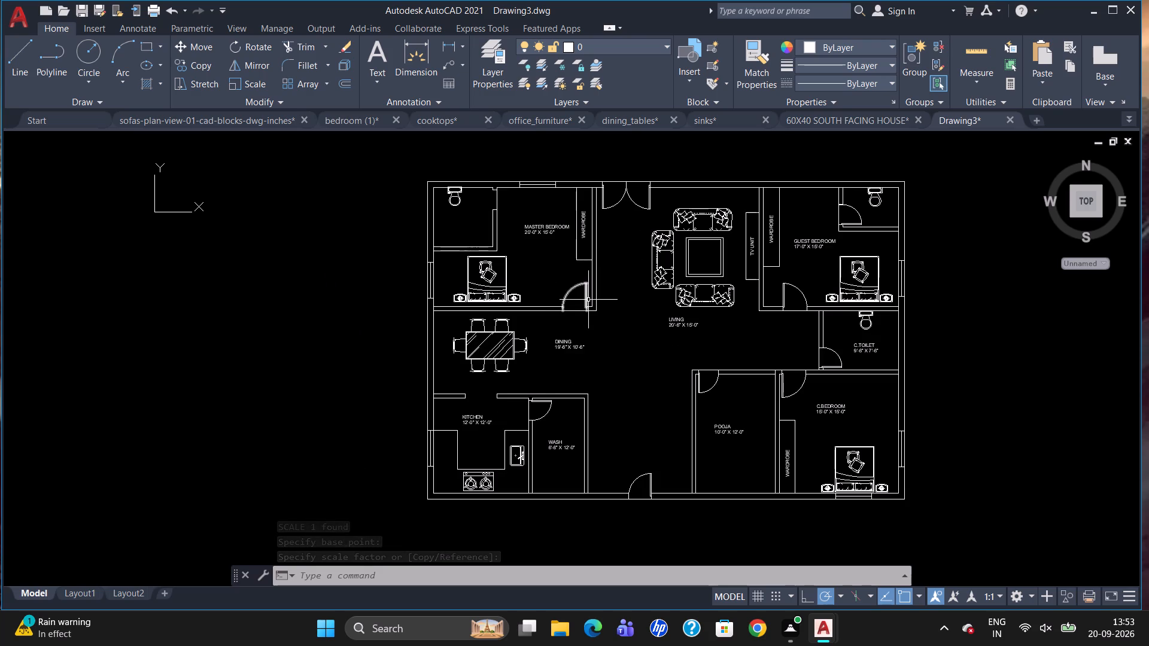
{"action": "left_click", "coordinate": [588, 297]}
{"action": "type", "text": "CO"}
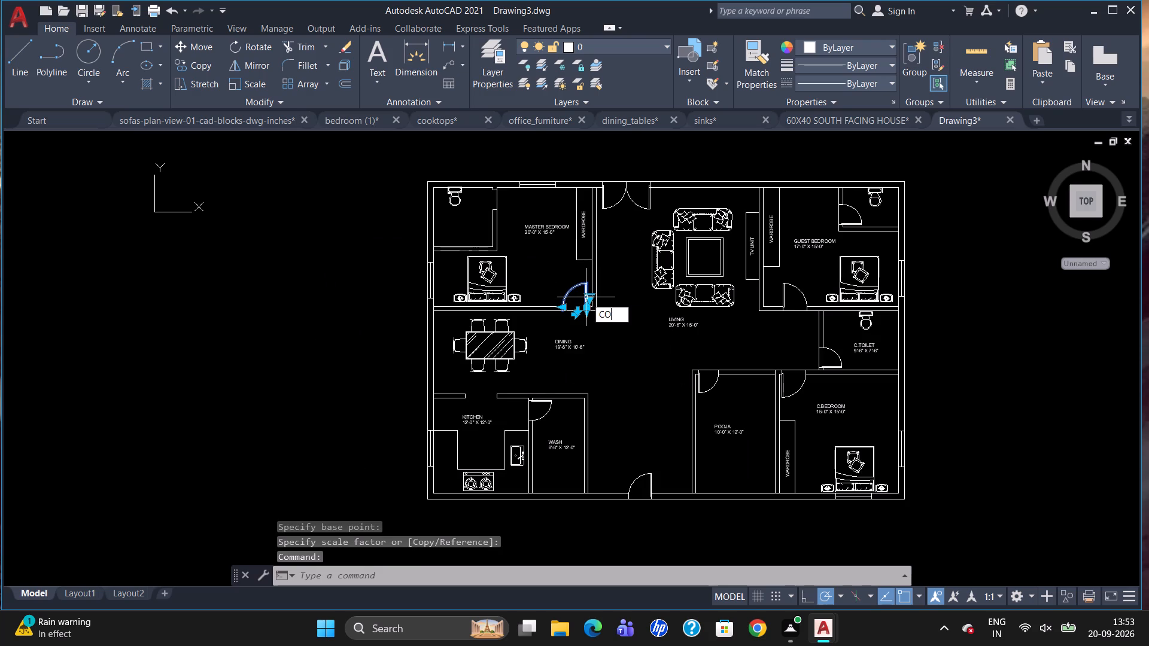
{"action": "key", "text": "Return"}
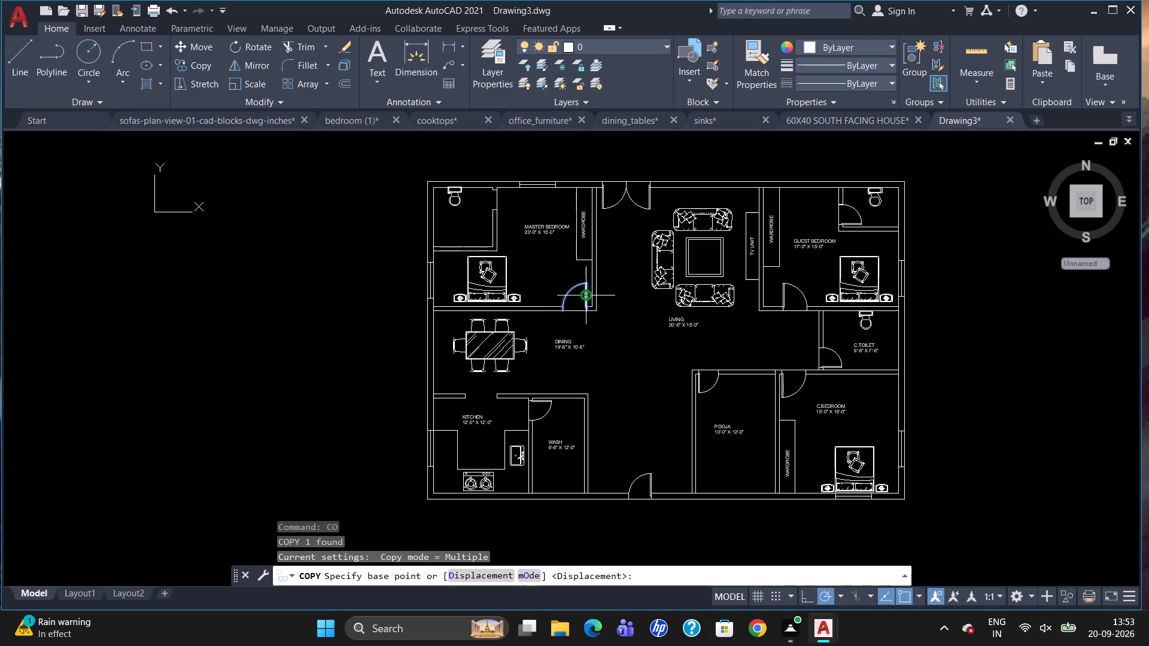
{"action": "left_click", "coordinate": [586, 297]}
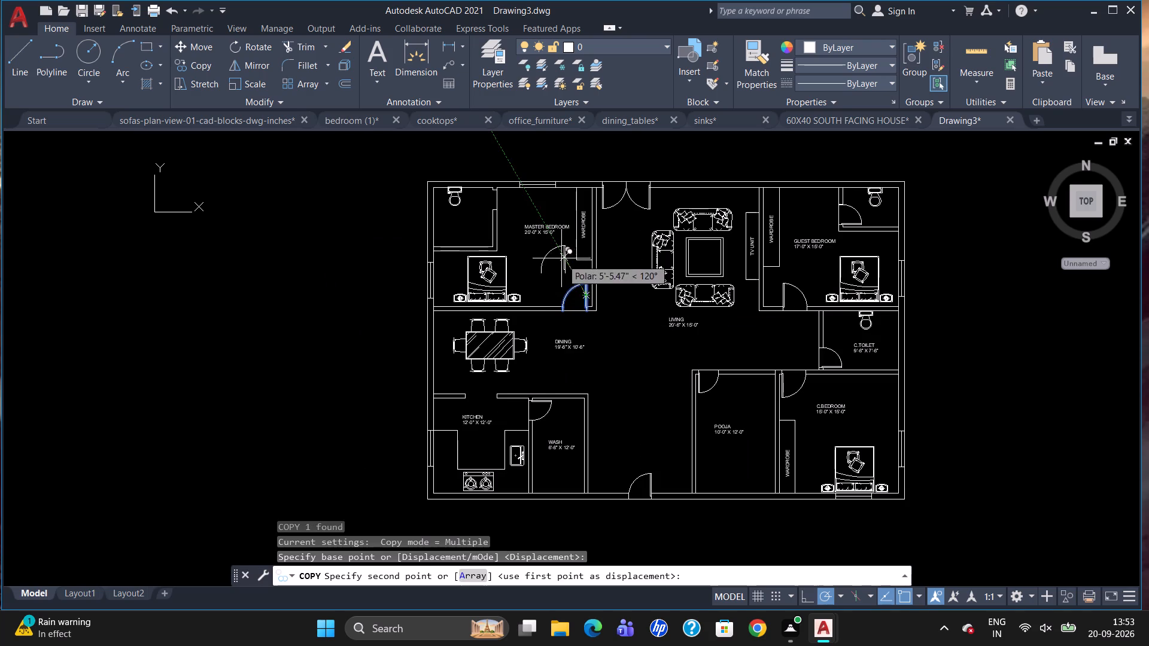
{"action": "left_click", "coordinate": [554, 248]}
{"action": "key", "text": "Escape"}
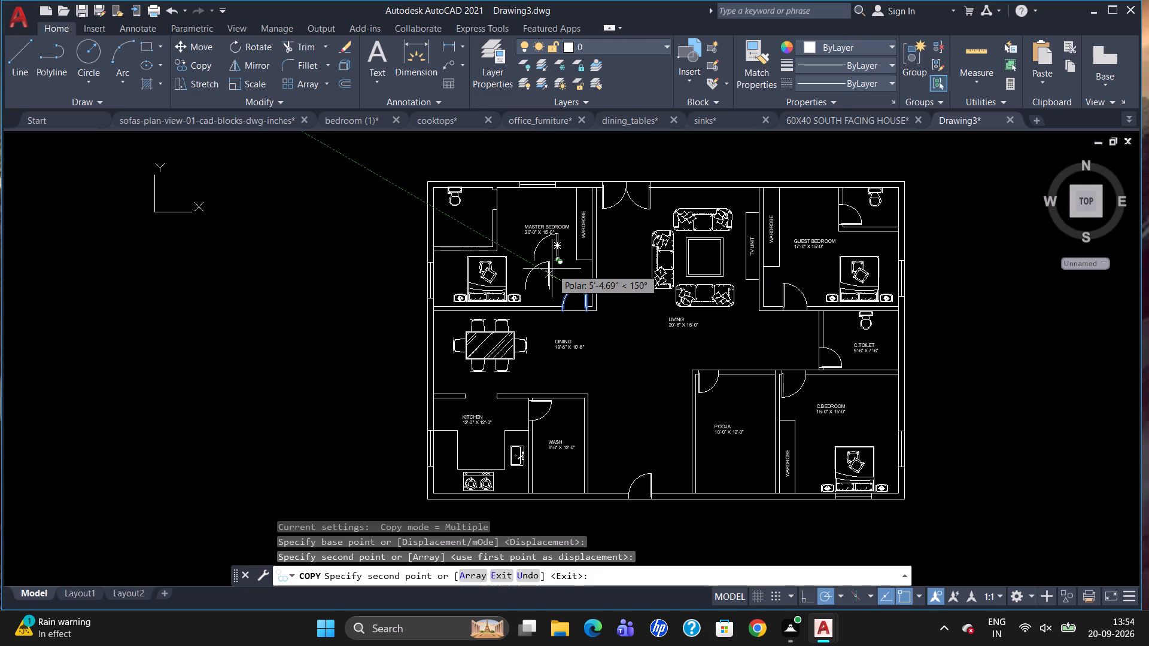
Rotate the copied door in the master bedroom 90 degrees counterclockwise about its hinge end.
{"action": "type", "text": "RO"}
{"action": "key", "text": "Return"}
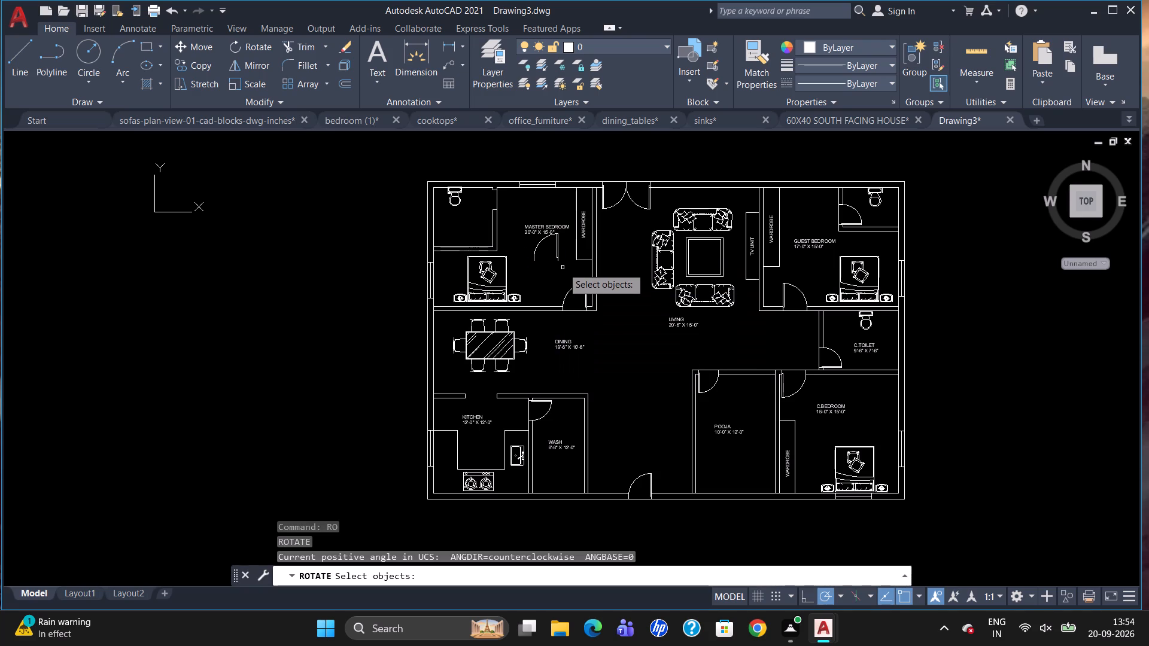
{"action": "left_click", "coordinate": [558, 254]}
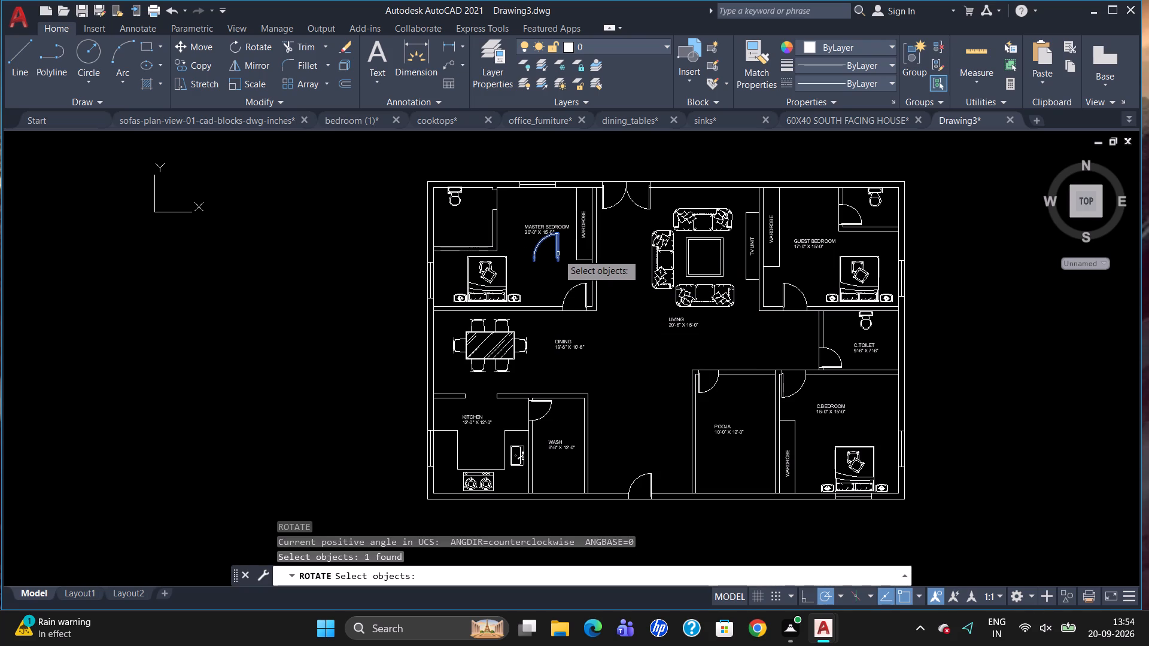
{"action": "key", "text": "Return"}
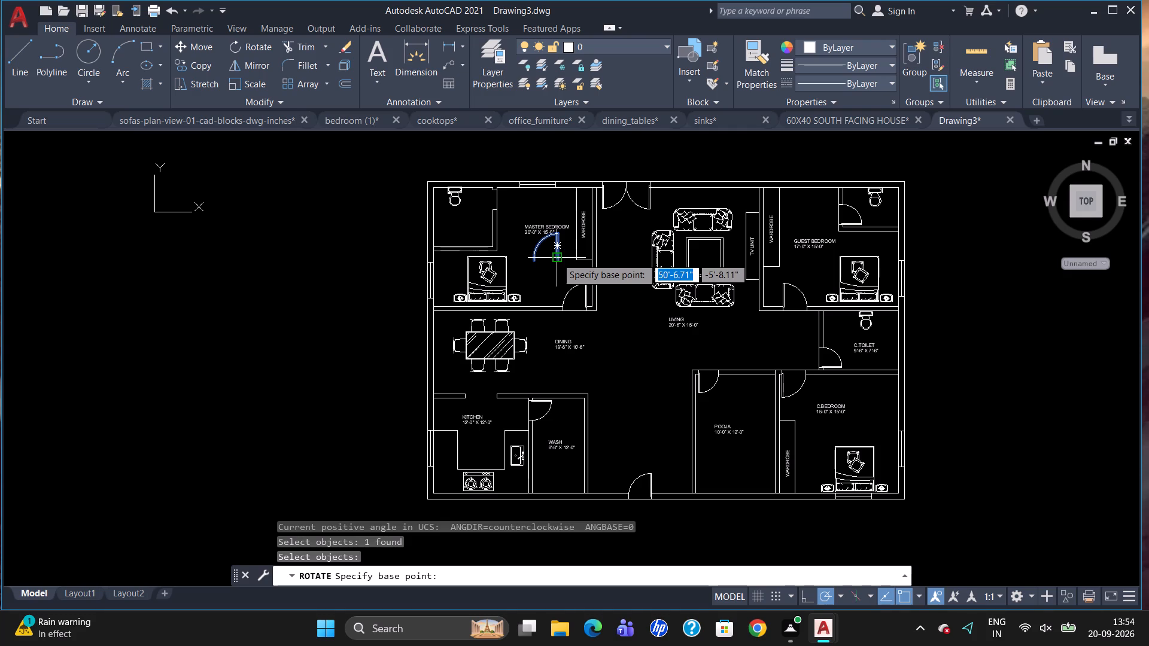
{"action": "left_click", "coordinate": [559, 261]}
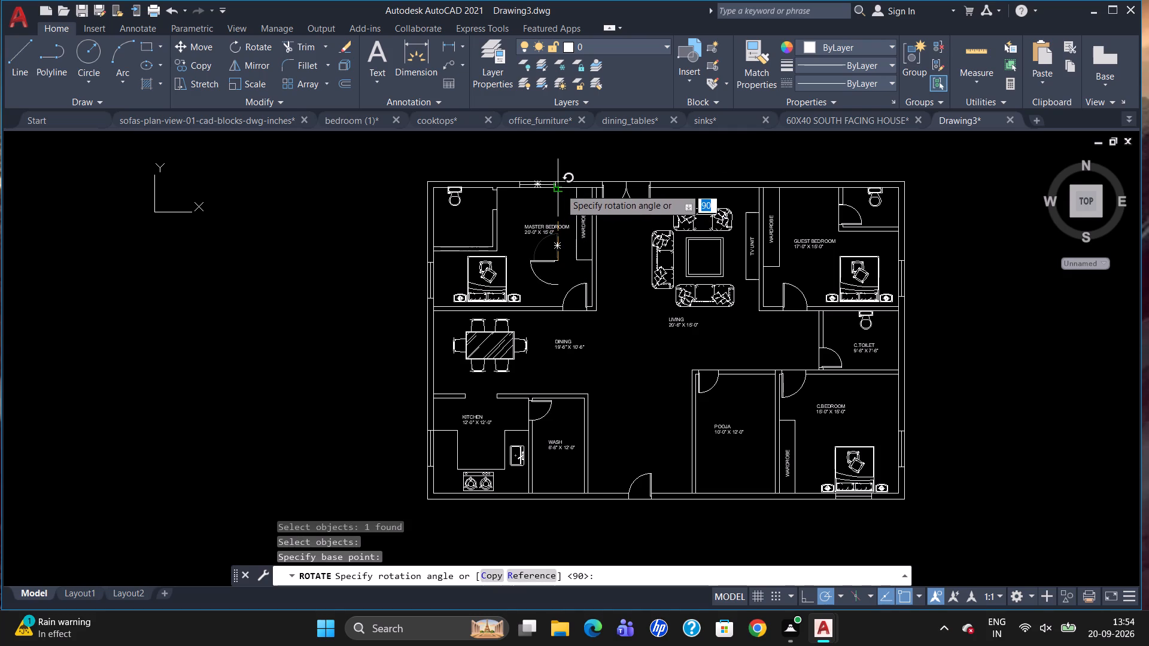
{"action": "left_click_drag", "start_coordinate": [558, 180], "coordinate": [559, 190]}
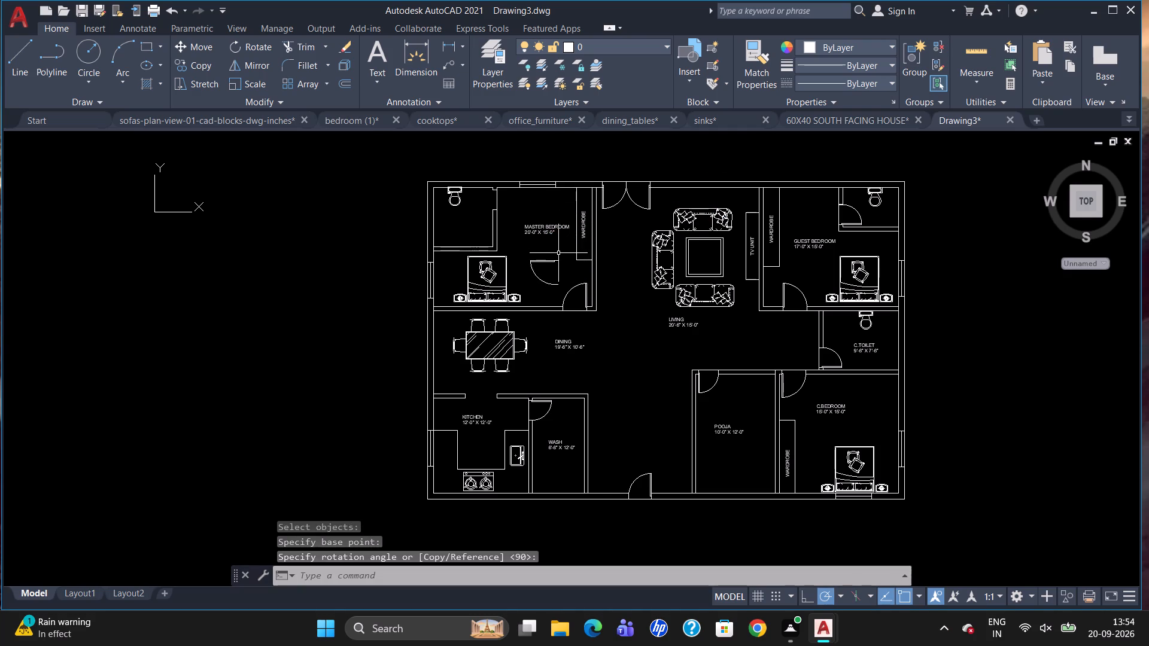
Move the rotated door by its hinge corner to the upper outer corner of the master bedroom's attached toilet opening.
{"action": "left_click", "coordinate": [548, 263]}
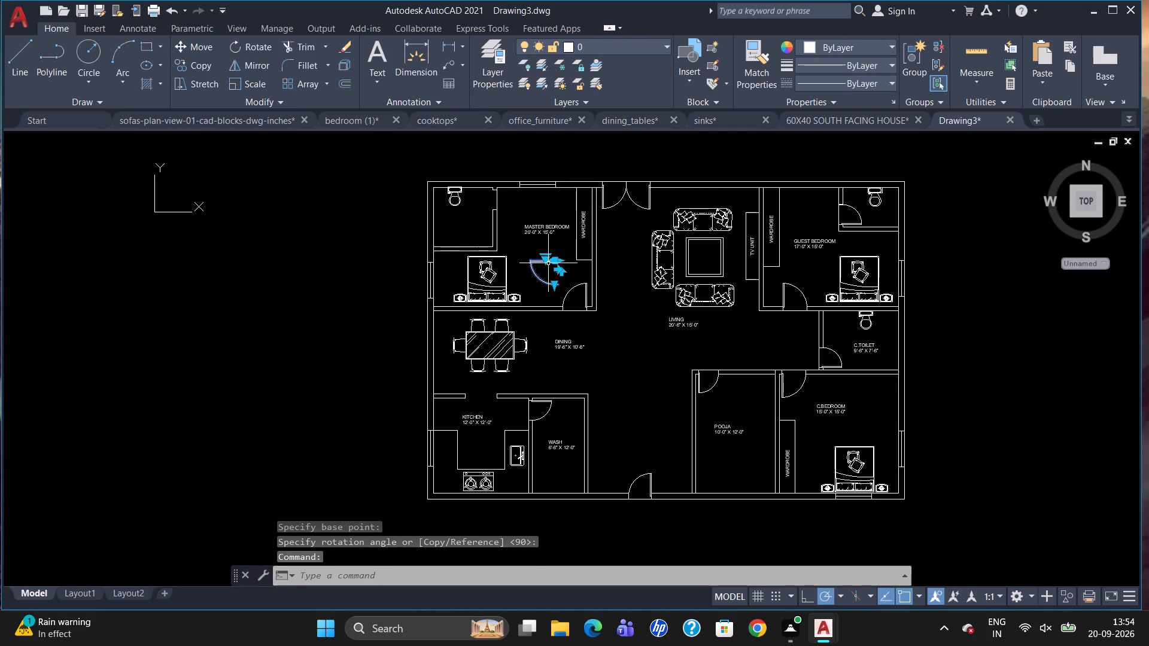
{"action": "key", "text": "m"}
{"action": "key", "text": "Return"}
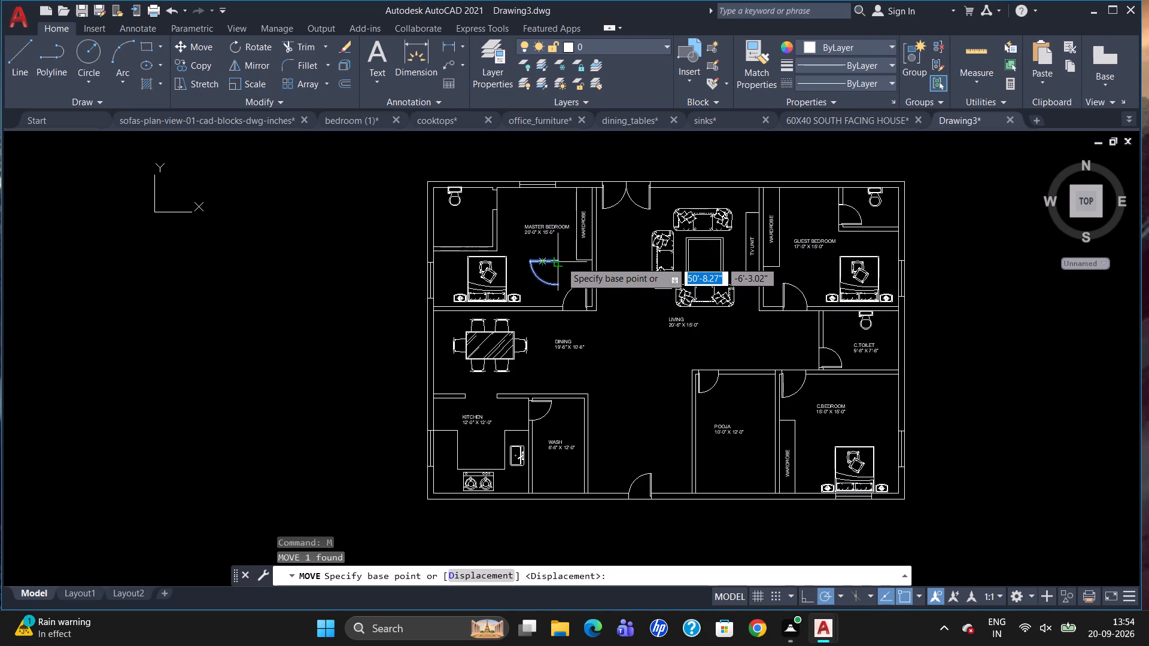
{"action": "scroll", "coordinate": [563, 261], "scroll_direction": "up", "scroll_amount": 1}
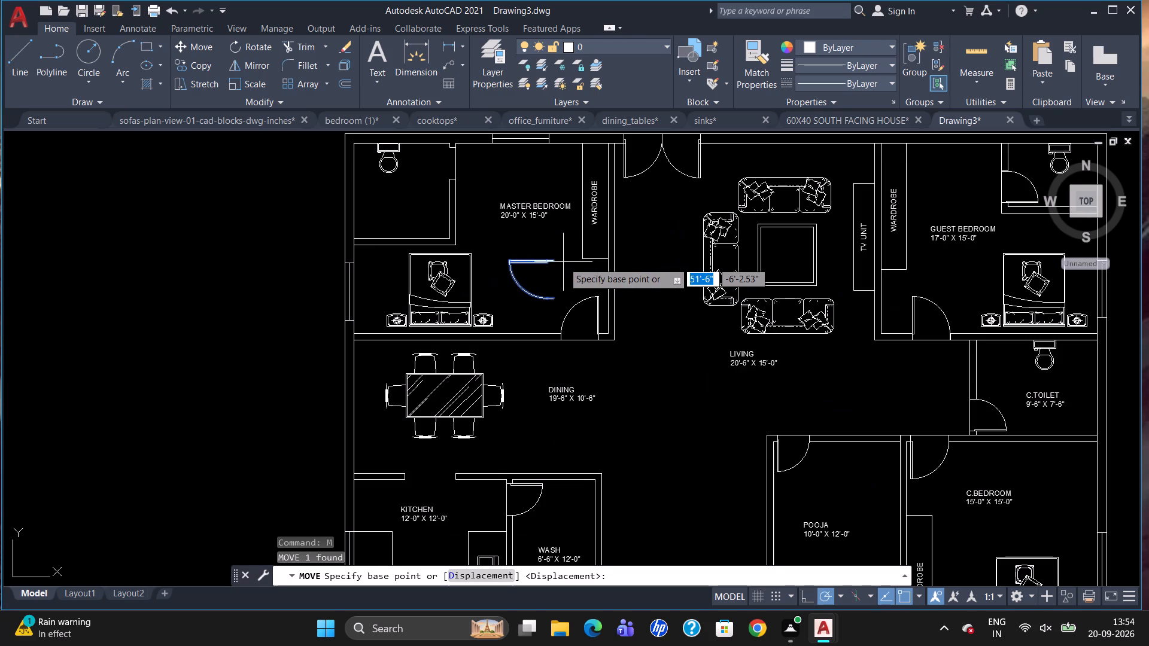
{"action": "left_click", "coordinate": [557, 263]}
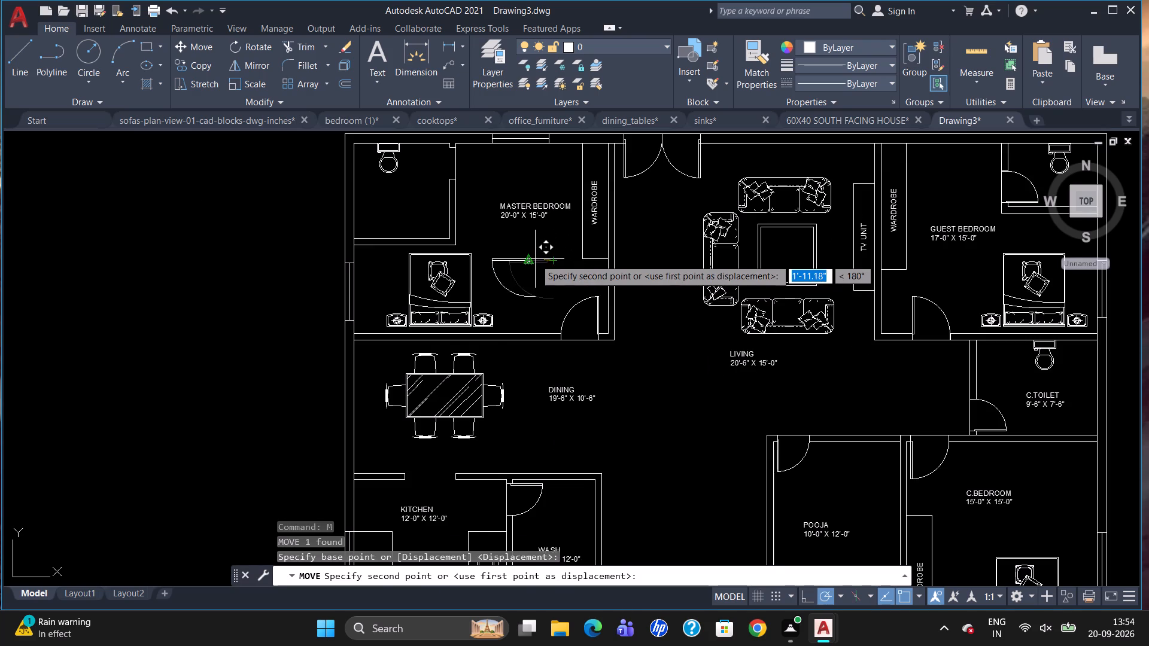
{"action": "scroll", "coordinate": [535, 259], "scroll_direction": "down", "scroll_amount": 1}
{"action": "scroll", "coordinate": [481, 193], "scroll_direction": "up", "scroll_amount": 3}
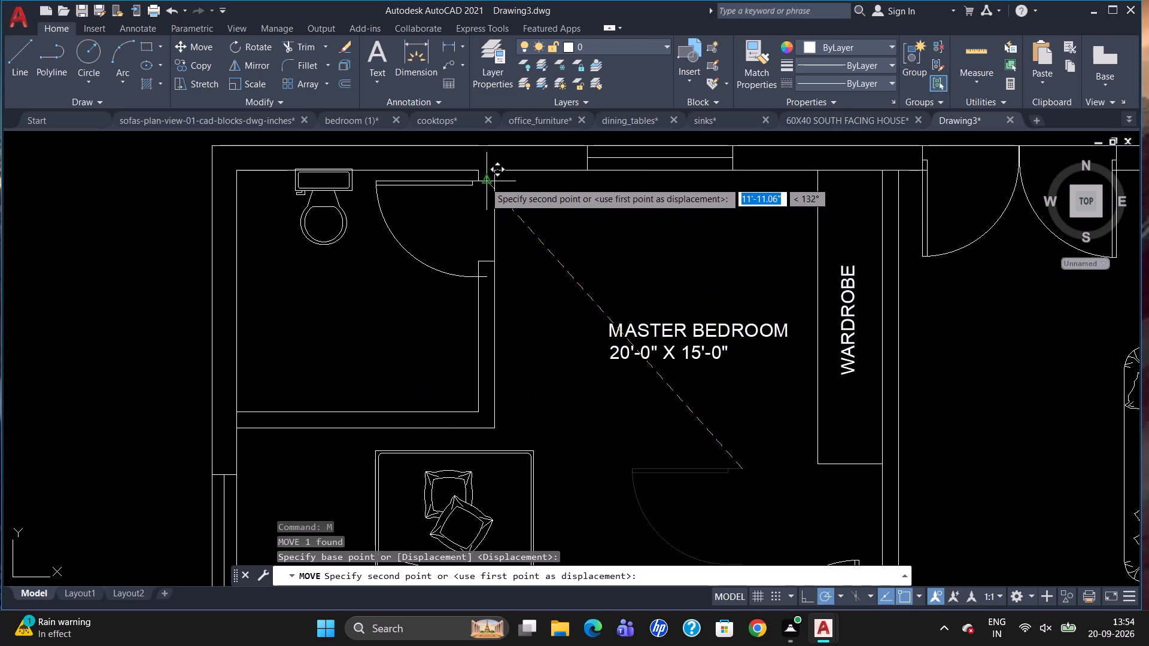
{"action": "left_click", "coordinate": [497, 180]}
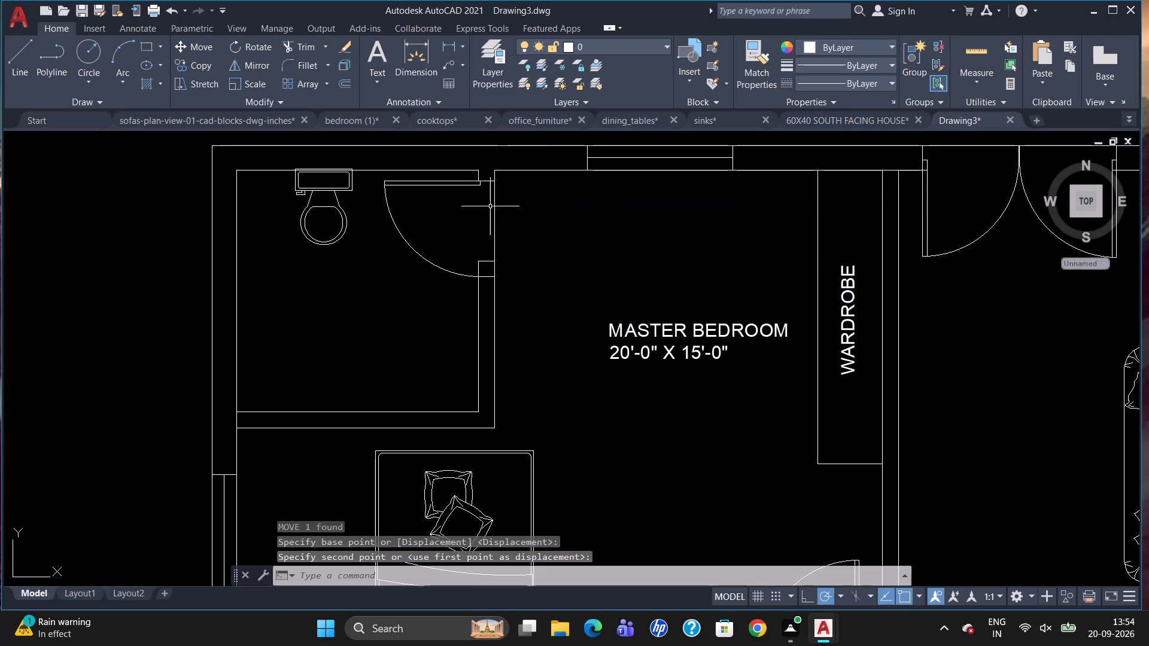
{"action": "key", "text": "Escape"}
Scale down the master bedroom toilet door about its hinge corner so its swing fits the wall opening.
{"action": "left_click", "coordinate": [479, 182]}
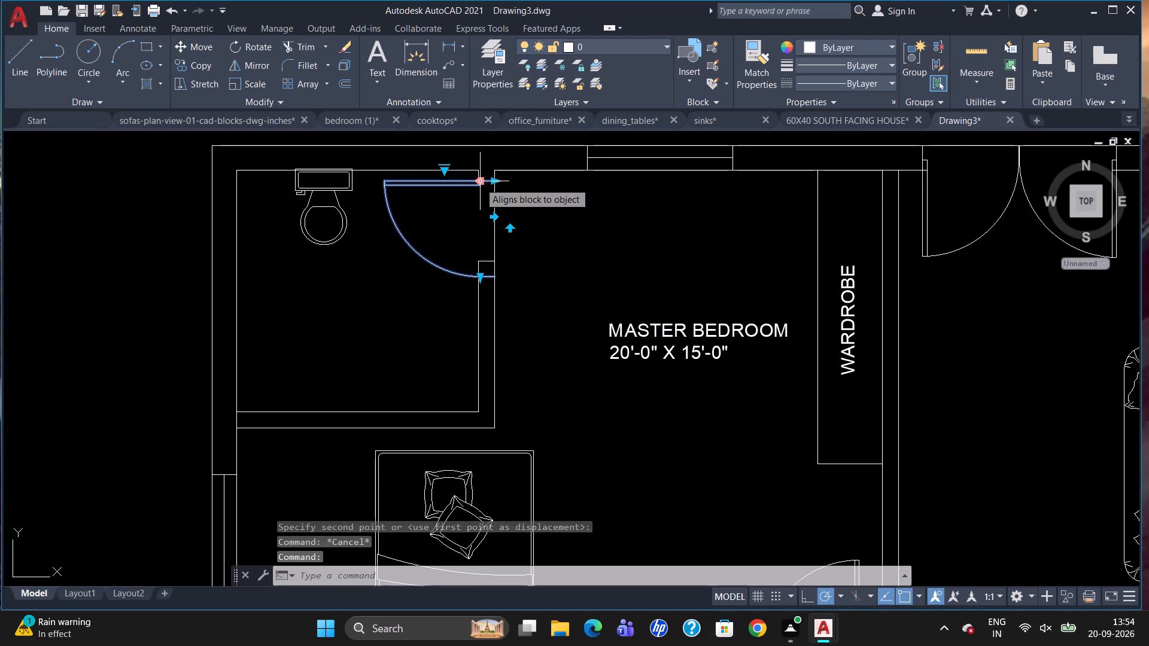
{"action": "type", "text": "SC"}
{"action": "key", "text": "Return"}
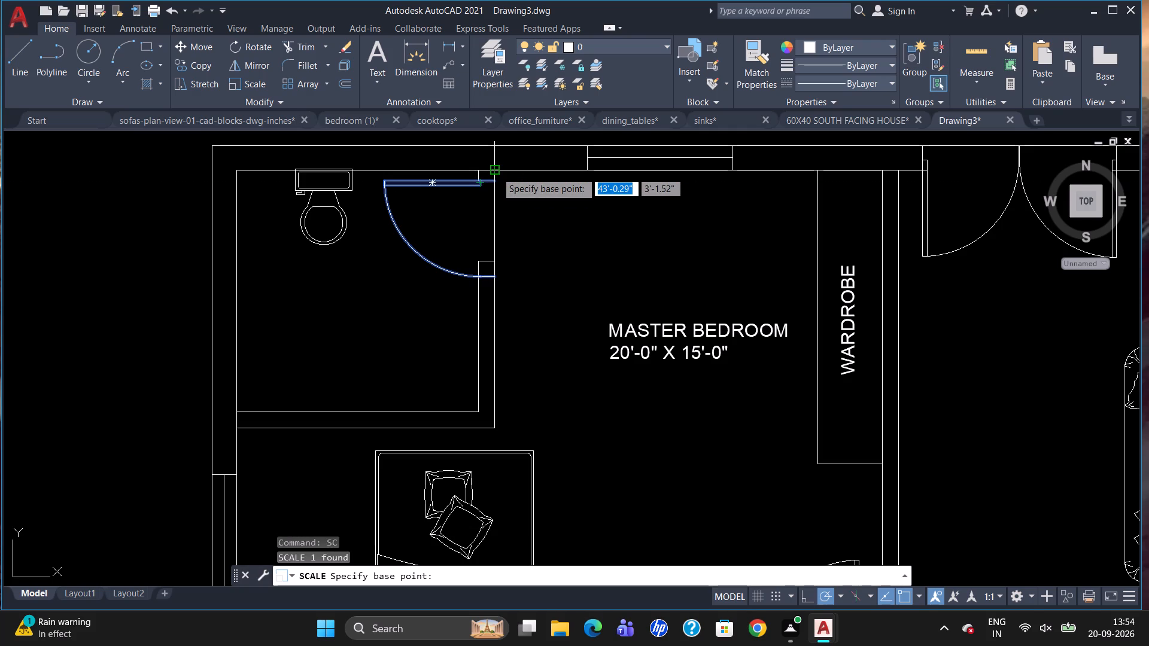
{"action": "left_click", "coordinate": [497, 183]}
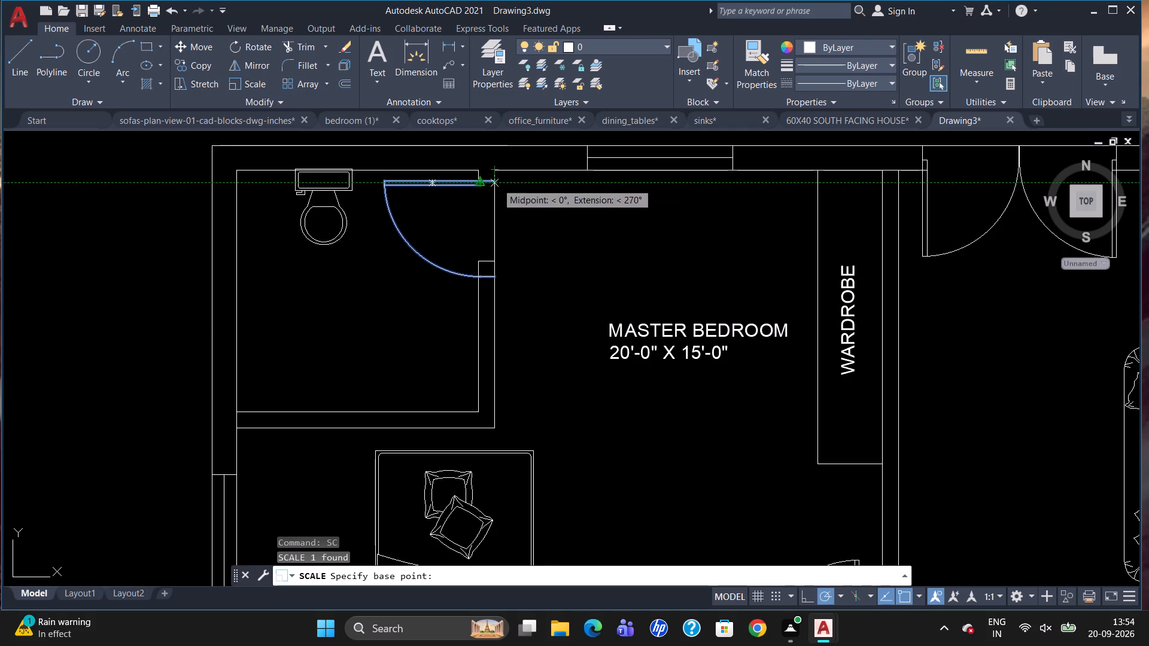
{"action": "left_click", "coordinate": [512, 226]}
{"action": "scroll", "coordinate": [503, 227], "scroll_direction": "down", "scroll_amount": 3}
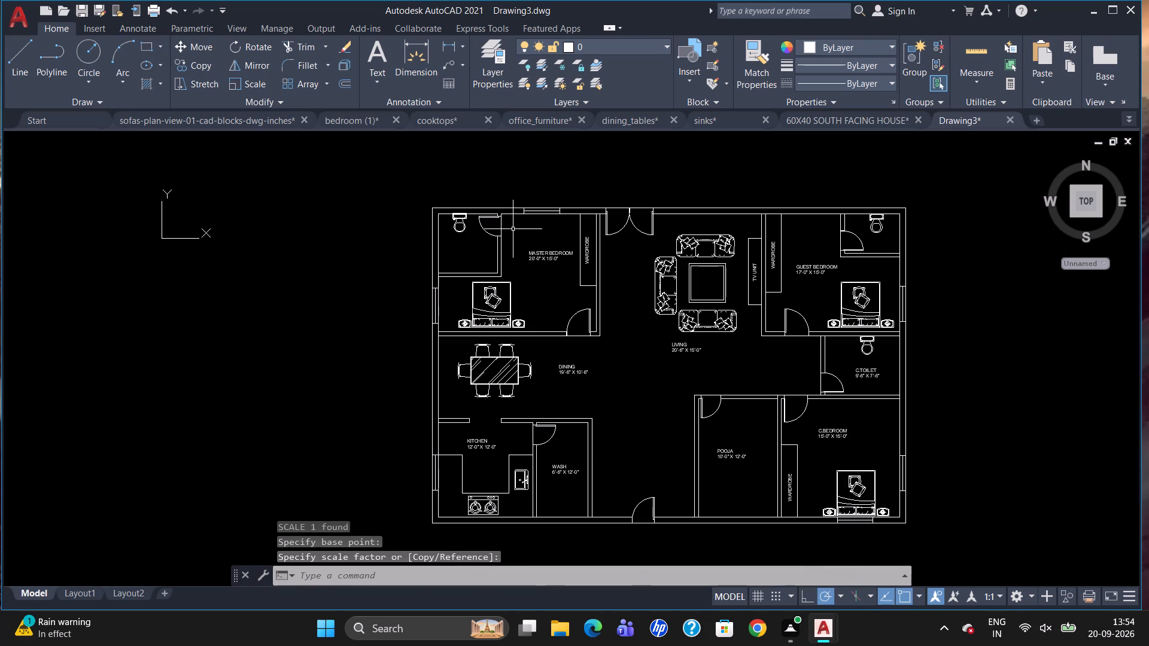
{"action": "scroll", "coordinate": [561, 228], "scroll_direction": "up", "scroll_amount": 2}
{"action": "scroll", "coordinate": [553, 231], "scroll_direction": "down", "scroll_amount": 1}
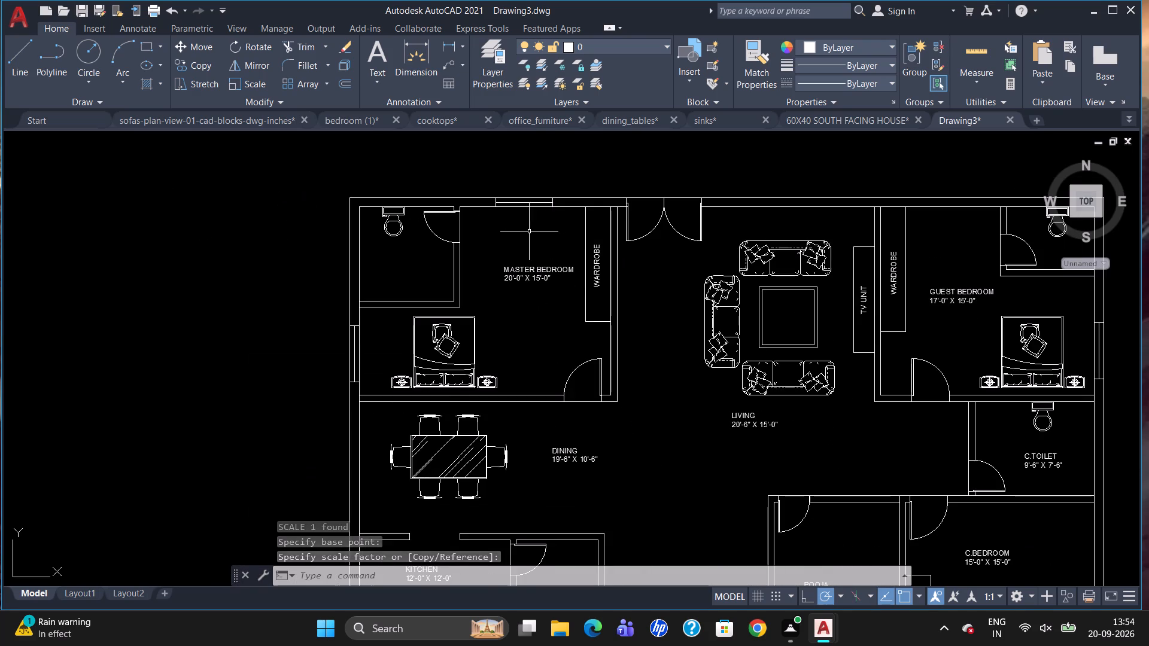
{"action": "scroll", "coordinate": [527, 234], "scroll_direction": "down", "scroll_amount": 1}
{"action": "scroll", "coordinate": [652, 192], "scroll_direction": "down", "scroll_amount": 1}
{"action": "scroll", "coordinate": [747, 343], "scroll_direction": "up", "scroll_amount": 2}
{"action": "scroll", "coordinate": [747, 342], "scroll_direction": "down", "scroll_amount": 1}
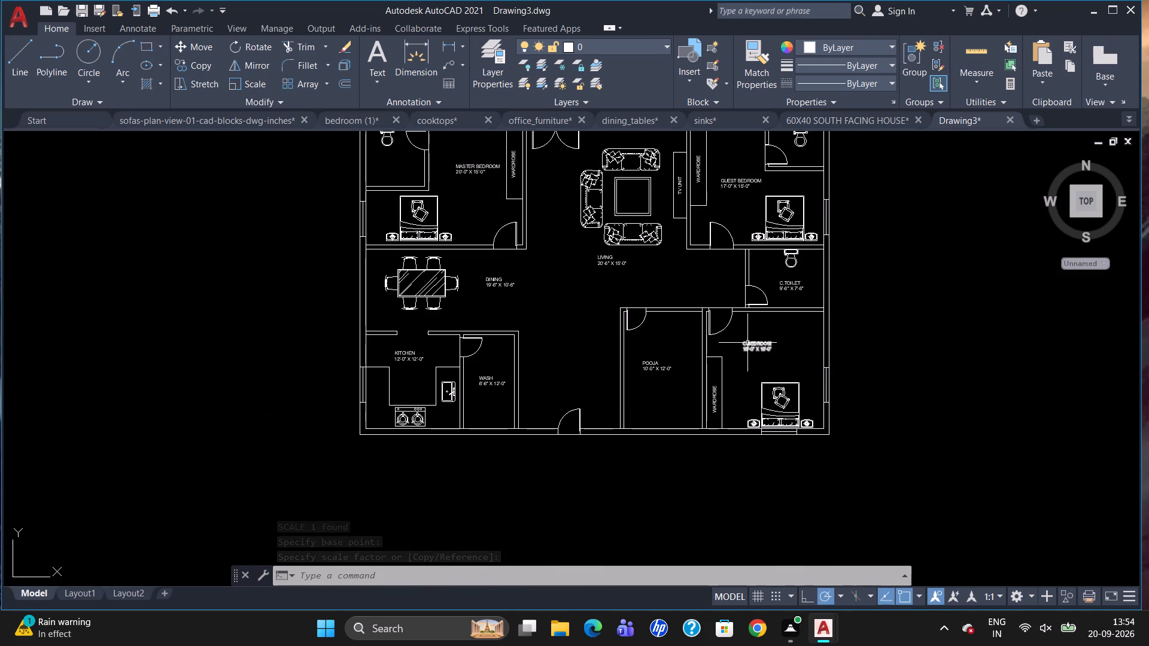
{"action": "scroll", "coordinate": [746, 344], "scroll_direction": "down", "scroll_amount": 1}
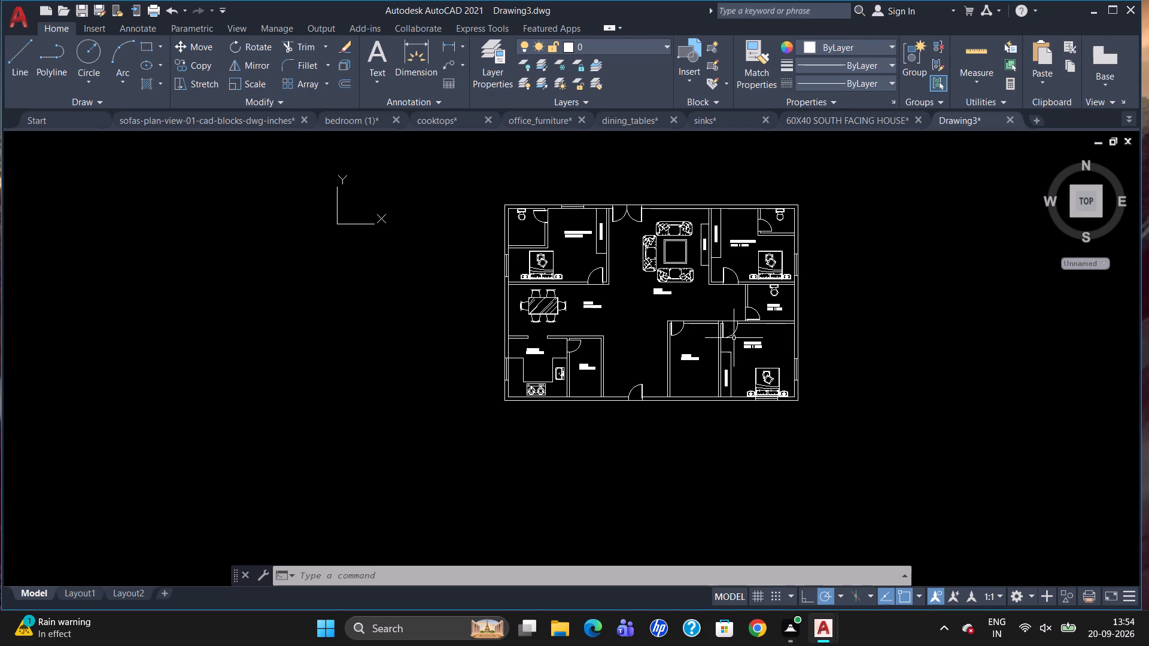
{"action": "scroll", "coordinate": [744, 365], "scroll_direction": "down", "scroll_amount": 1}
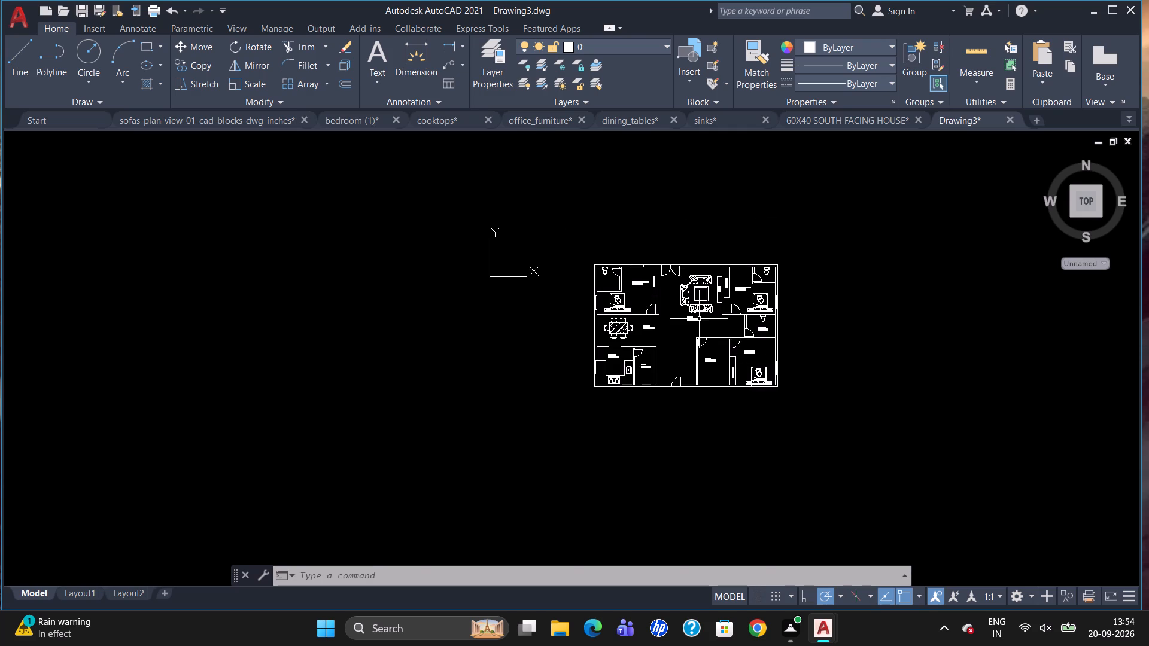
Add a linear dimension across the plan's overall width between the two outer corners, placed just above the top exterior wall.
{"action": "scroll", "coordinate": [706, 213], "scroll_direction": "up", "scroll_amount": 2}
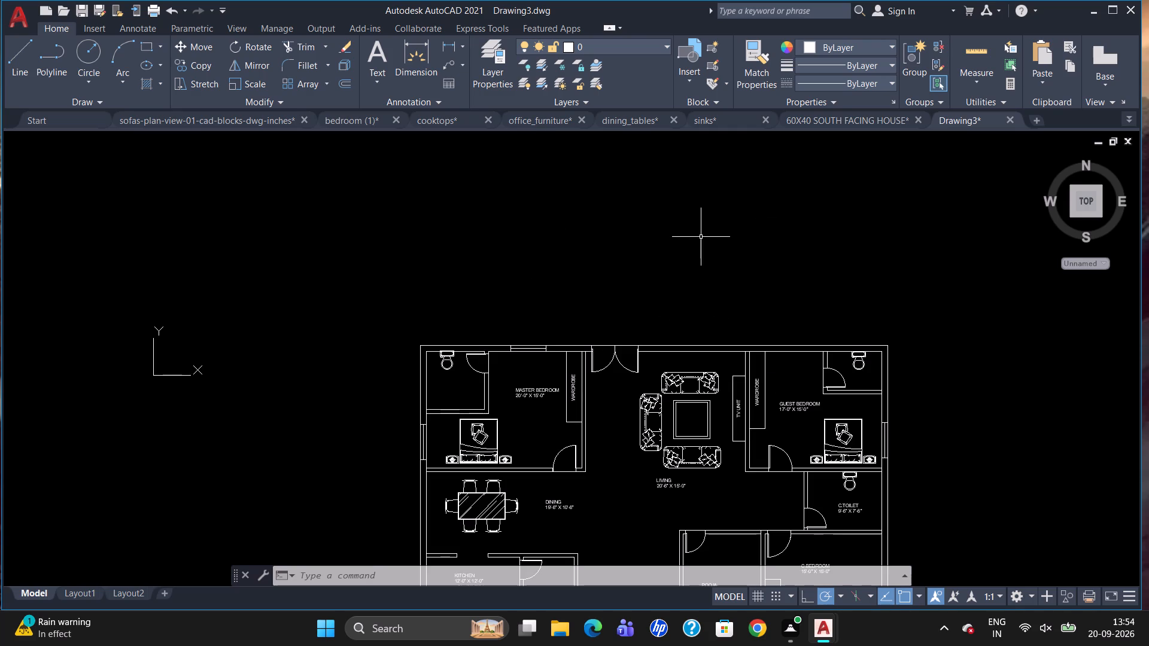
{"action": "type", "text": "DLI"}
{"action": "key", "text": "Return"}
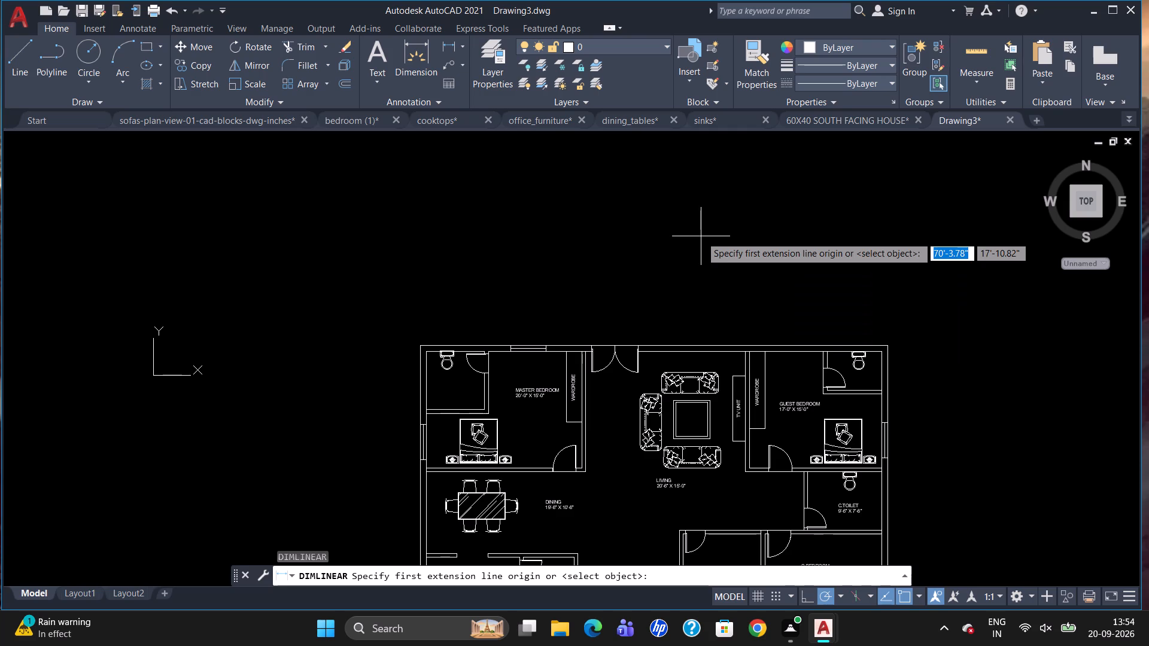
{"action": "left_click", "coordinate": [421, 342]}
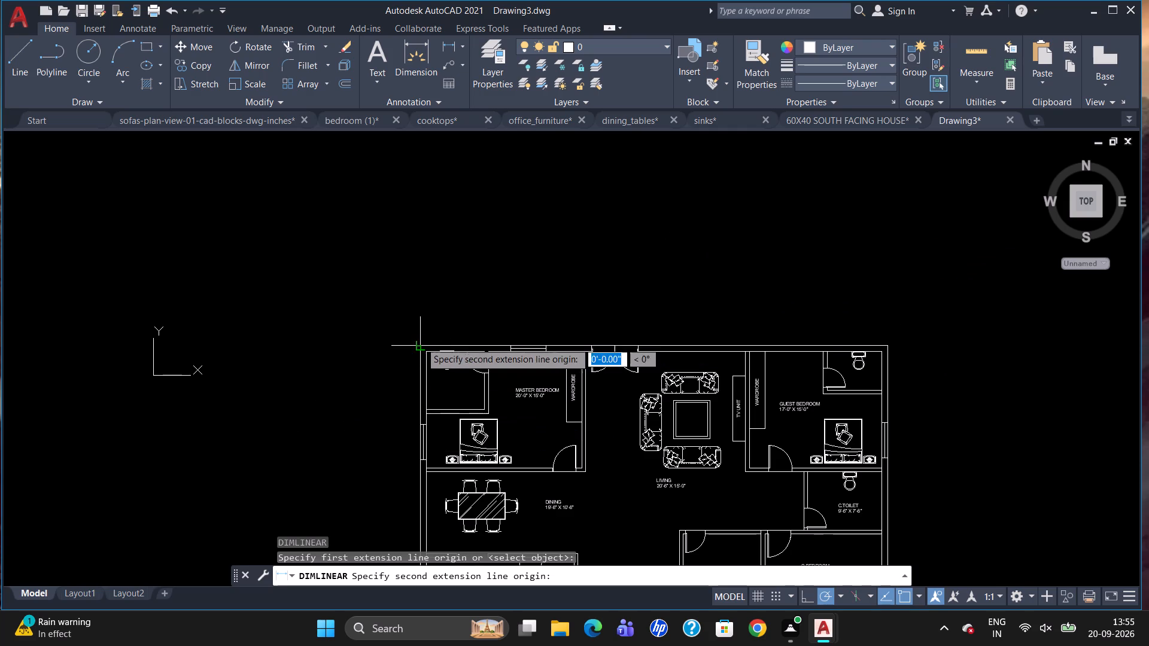
{"action": "left_click", "coordinate": [885, 345]}
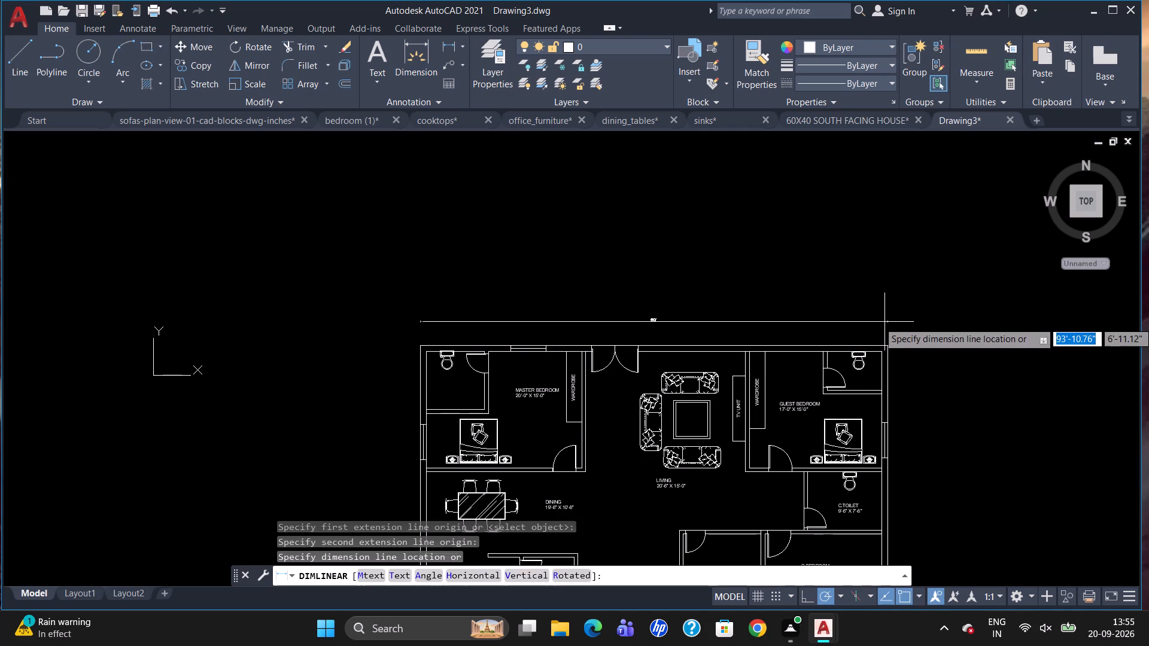
{"action": "left_click", "coordinate": [884, 322]}
Add a vertical linear dimension for the plan's overall depth between the east wall's outer corners, placed just outside that wall.
{"action": "scroll", "coordinate": [770, 307], "scroll_direction": "up", "scroll_amount": 1}
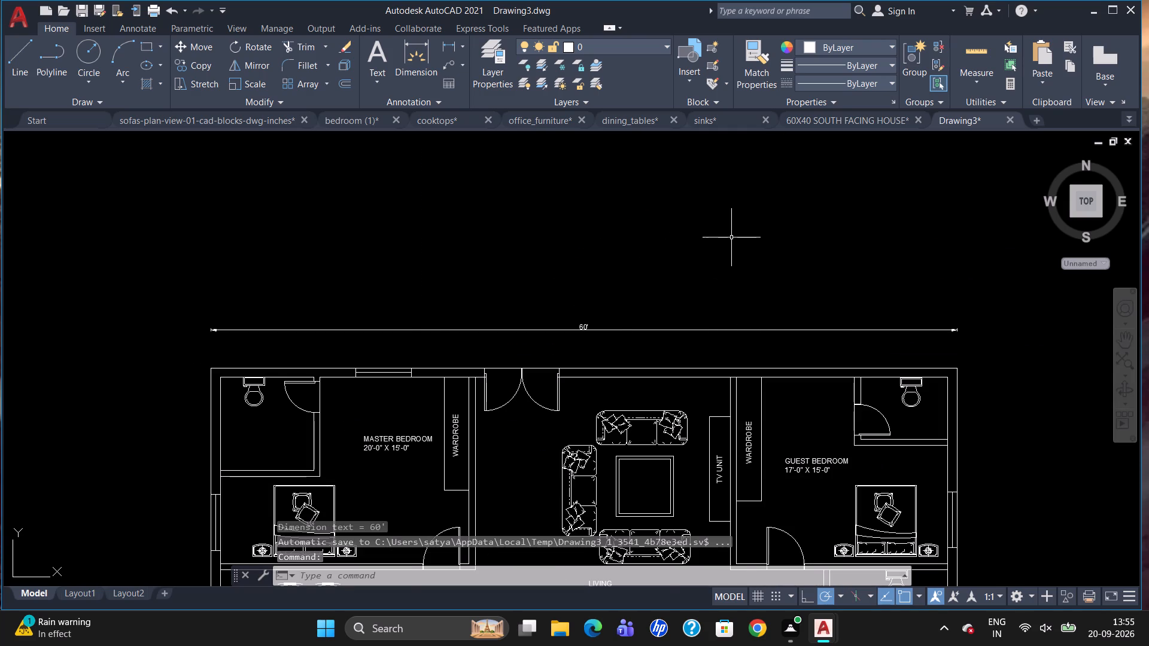
{"action": "scroll", "coordinate": [730, 237], "scroll_direction": "down", "scroll_amount": 3}
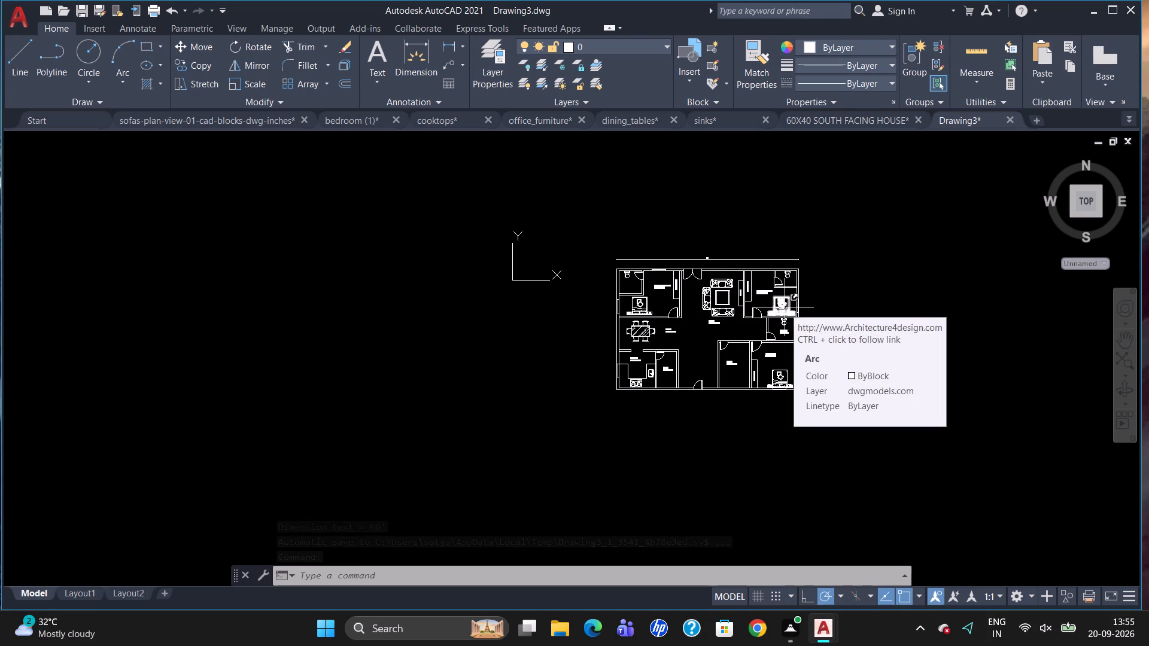
{"action": "type", "text": "DLI"}
{"action": "key", "text": "Return"}
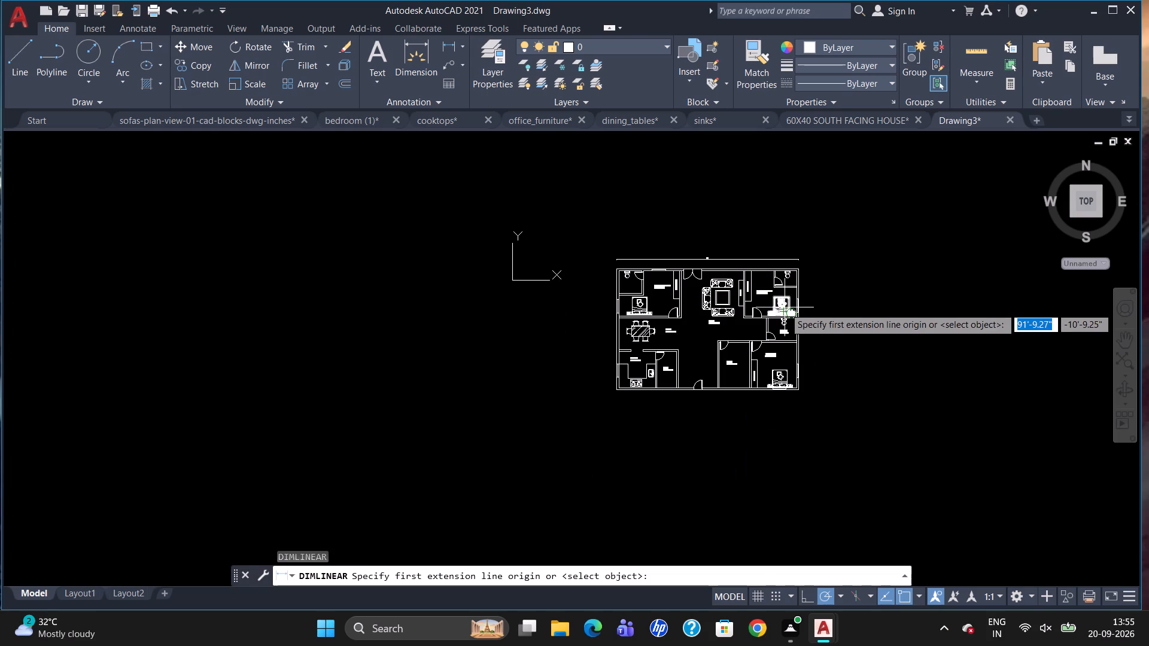
{"action": "scroll", "coordinate": [837, 295], "scroll_direction": "up", "scroll_amount": 3}
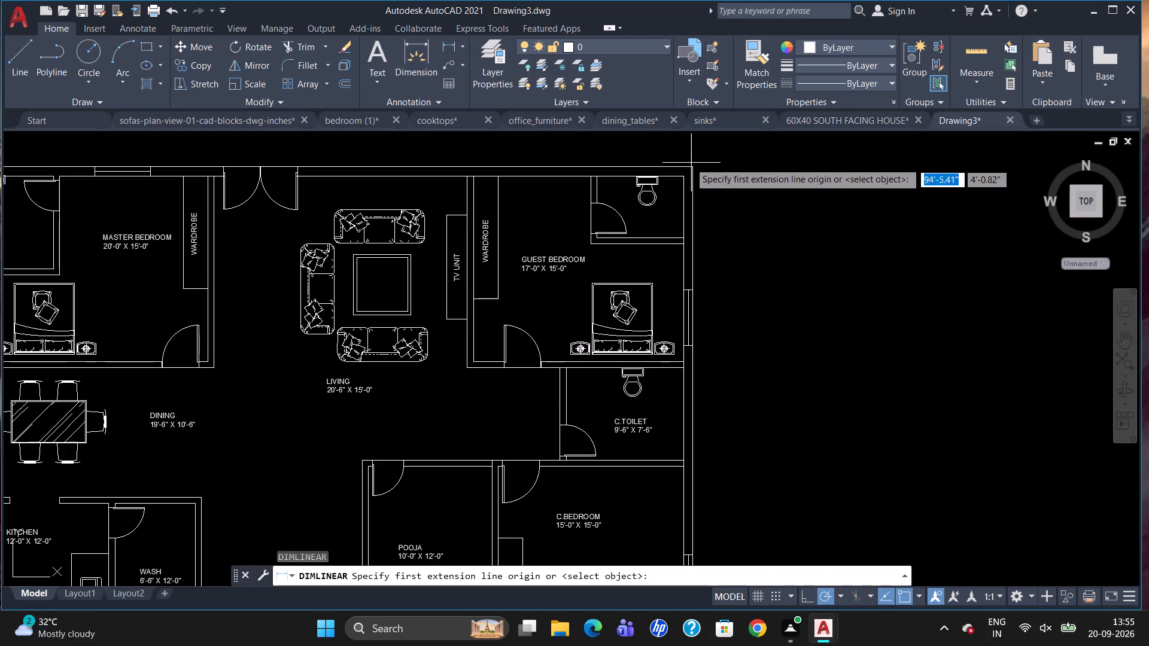
{"action": "left_click", "coordinate": [694, 165]}
{"action": "scroll", "coordinate": [717, 166], "scroll_direction": "down", "scroll_amount": 2}
{"action": "scroll", "coordinate": [714, 329], "scroll_direction": "up", "scroll_amount": 3}
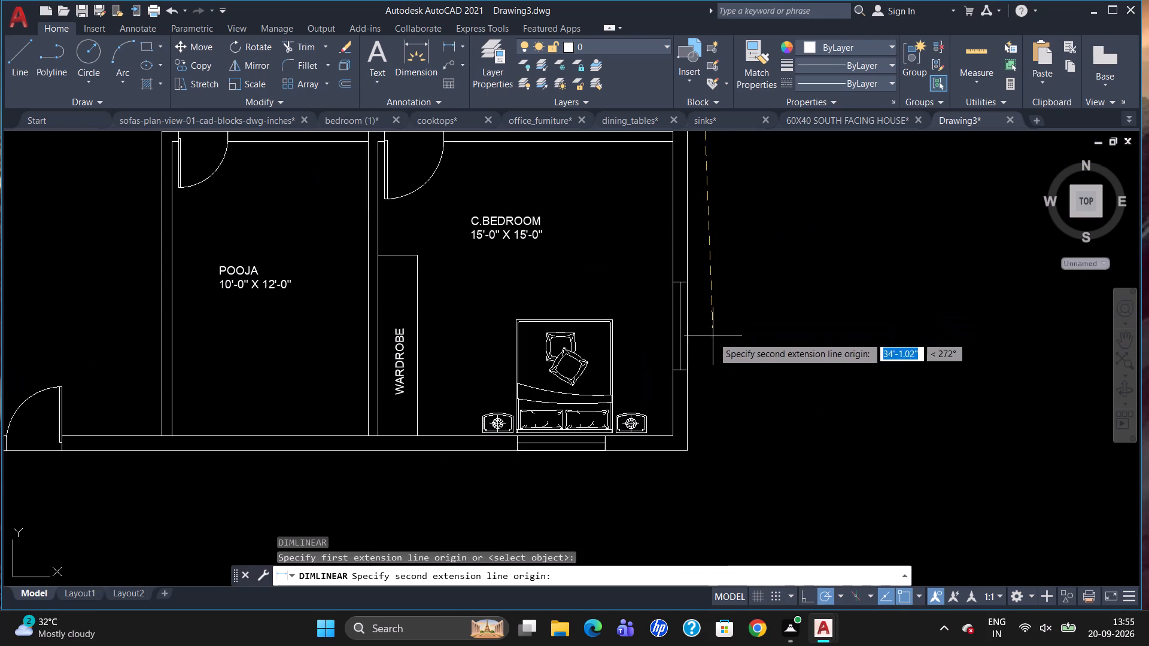
{"action": "left_click", "coordinate": [689, 456]}
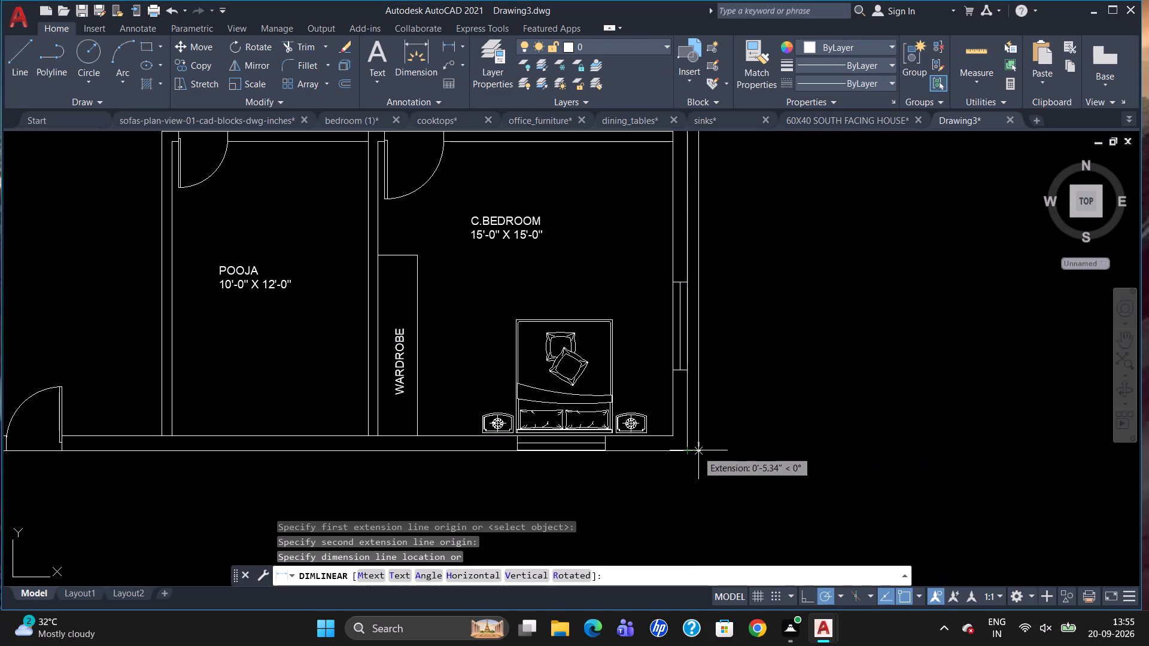
{"action": "left_click", "coordinate": [715, 448]}
Add the multiline text title 60X40 WEST FACING HOUSE PLAN below the floor plan, with a text height of 7".
{"action": "scroll", "coordinate": [716, 450], "scroll_direction": "down", "scroll_amount": 1}
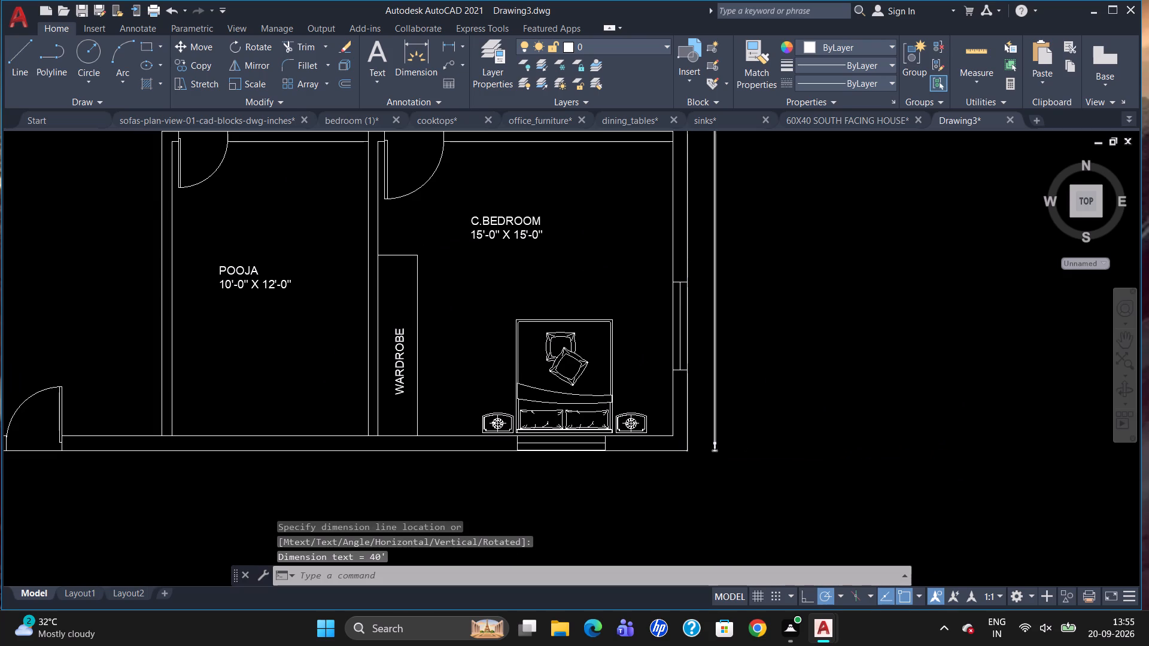
{"action": "scroll", "coordinate": [908, 356], "scroll_direction": "down", "scroll_amount": 2}
{"action": "scroll", "coordinate": [679, 536], "scroll_direction": "up", "scroll_amount": 1}
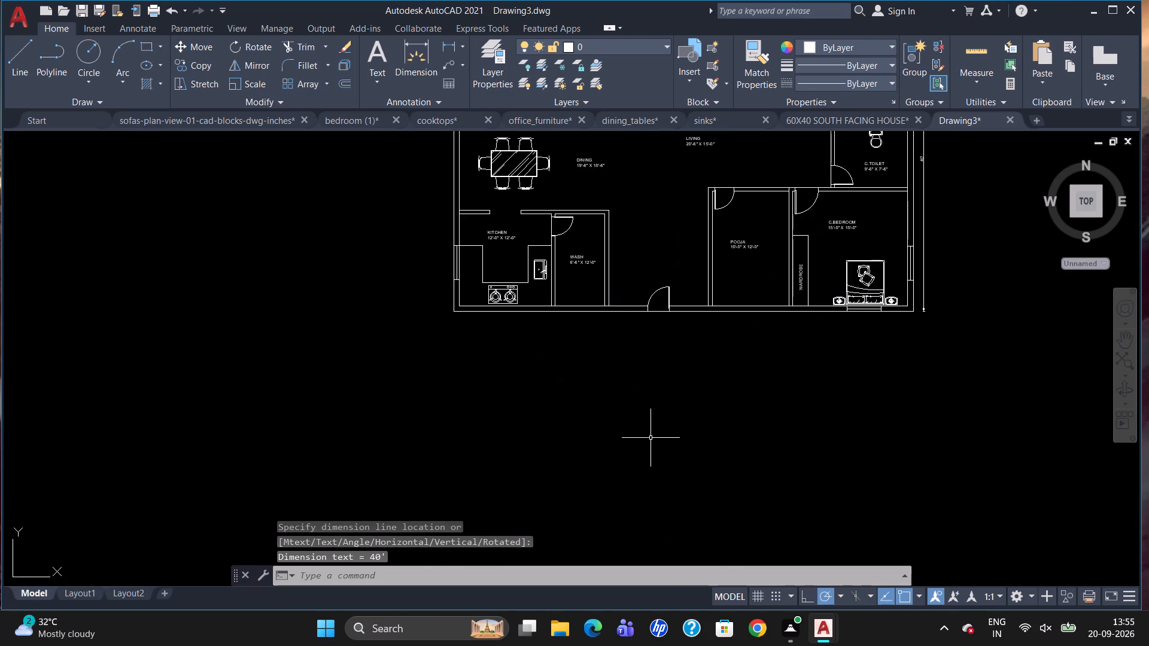
{"action": "key", "text": "t"}
{"action": "key", "text": "Return"}
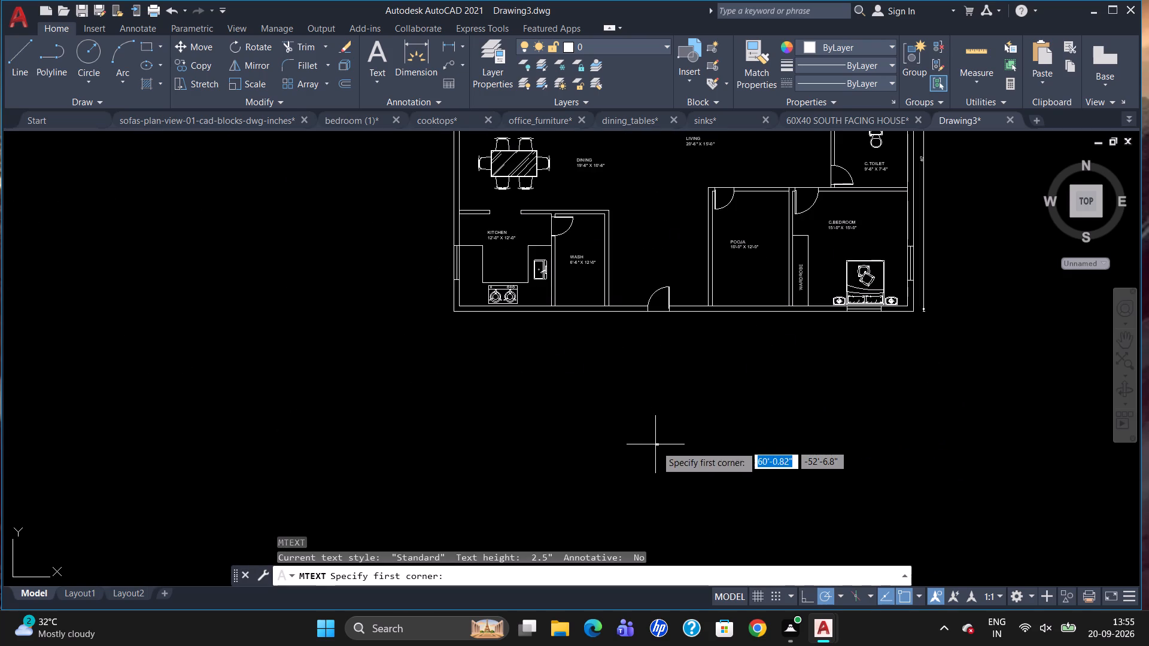
{"action": "left_click_drag", "start_coordinate": [596, 348], "coordinate": [628, 380]}
{"action": "left_click", "coordinate": [837, 385]}
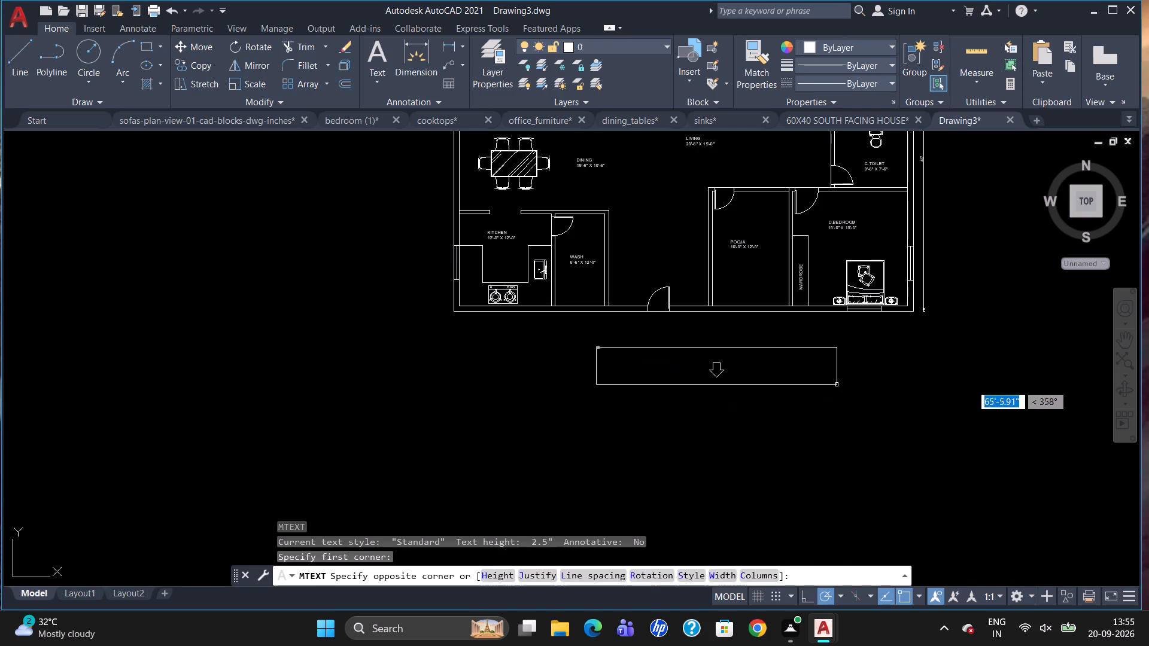
{"action": "left_click", "coordinate": [183, 63]}
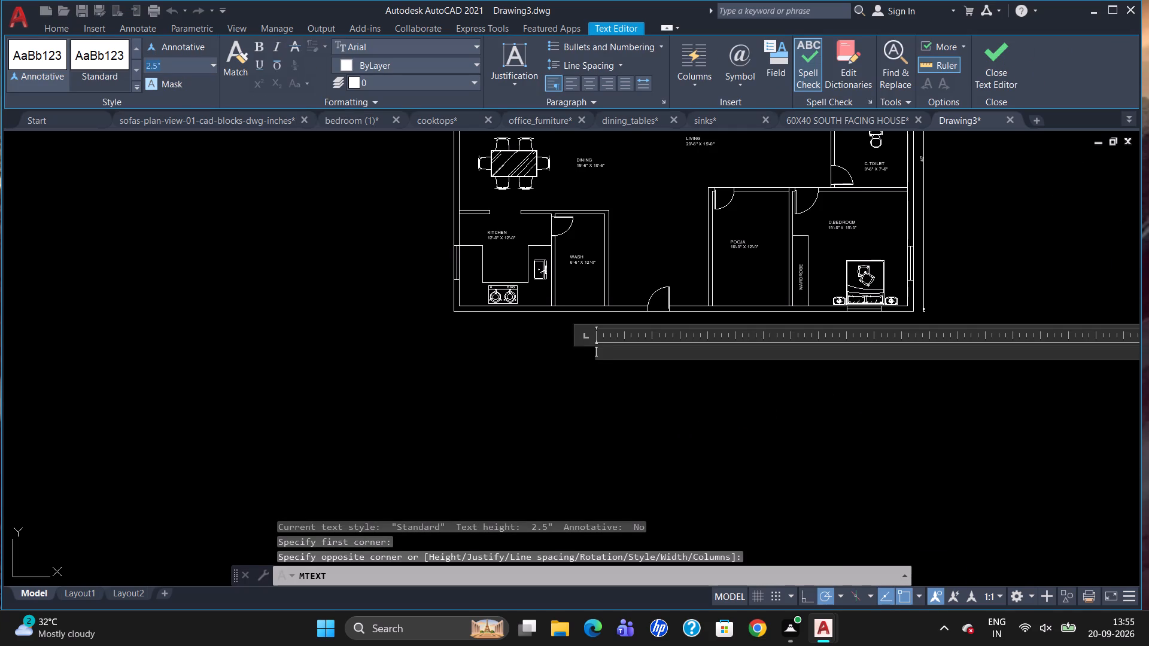
{"action": "key", "text": "BackSpace"}
{"action": "key", "text": "7"}
{"action": "key", "text": "Return"}
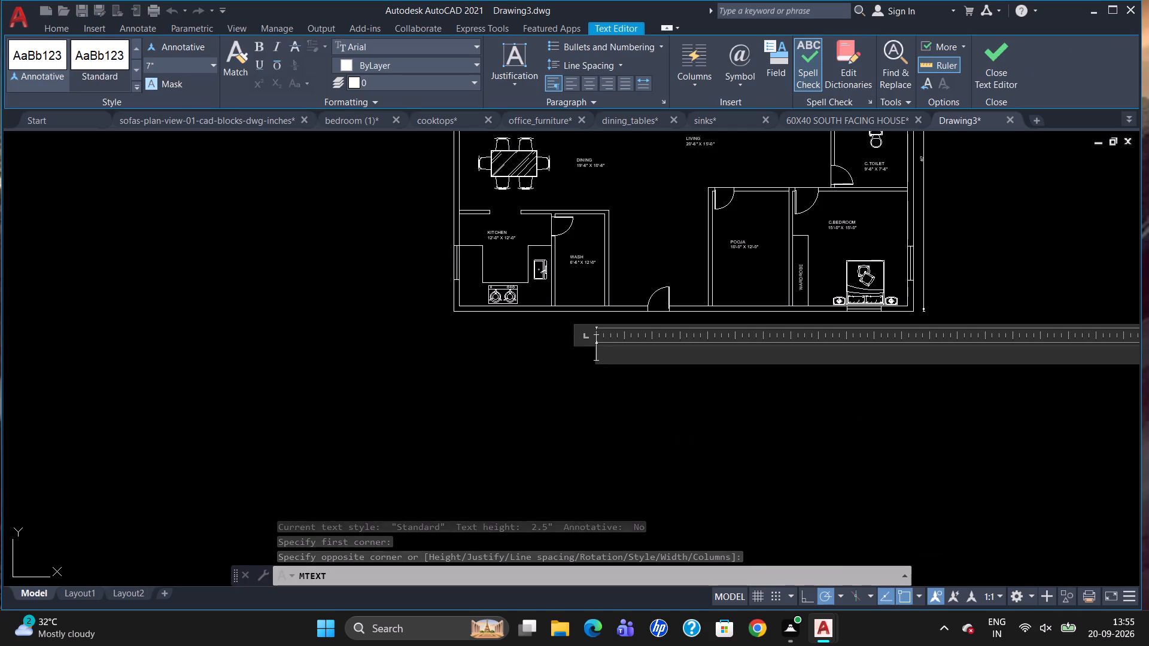
{"action": "type", "text": "60X40"}
{"action": "key", "text": "space"}
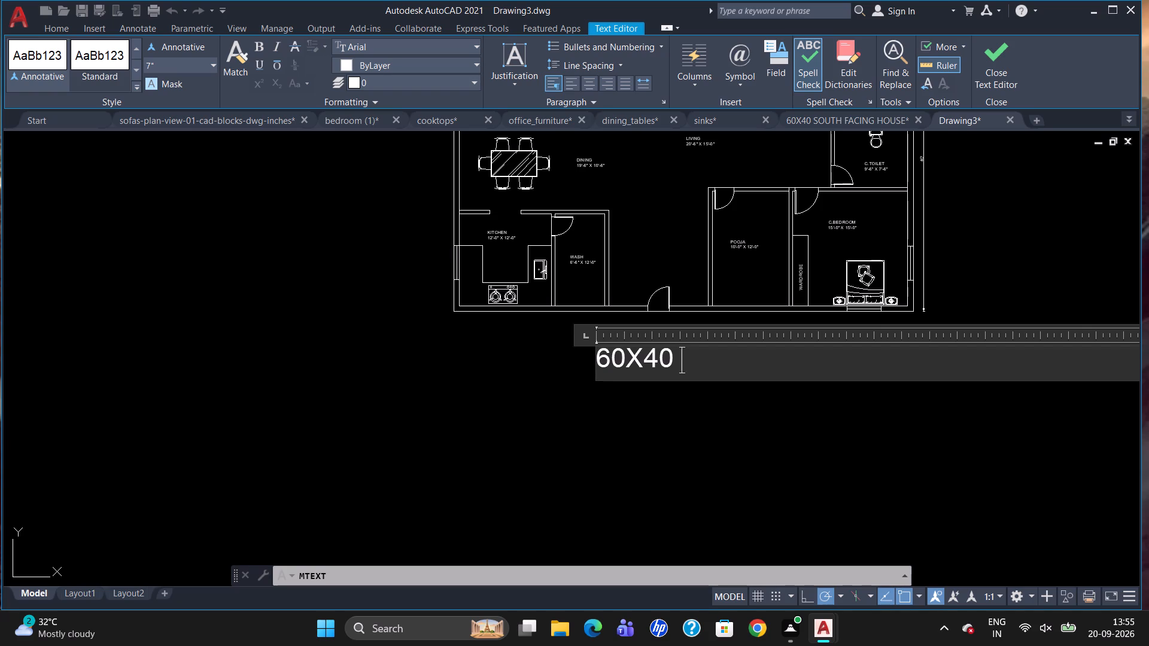
{"action": "type", "text": "WEST"}
{"action": "key", "text": "space"}
{"action": "type", "text": "FACING HOUSE PLAN"}
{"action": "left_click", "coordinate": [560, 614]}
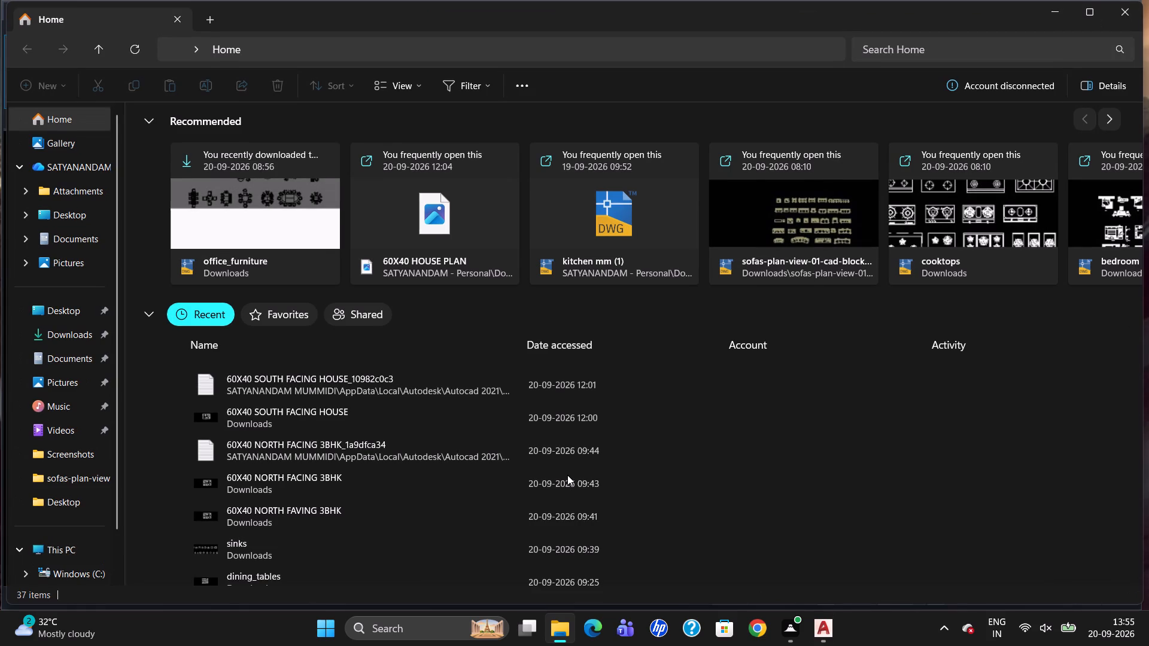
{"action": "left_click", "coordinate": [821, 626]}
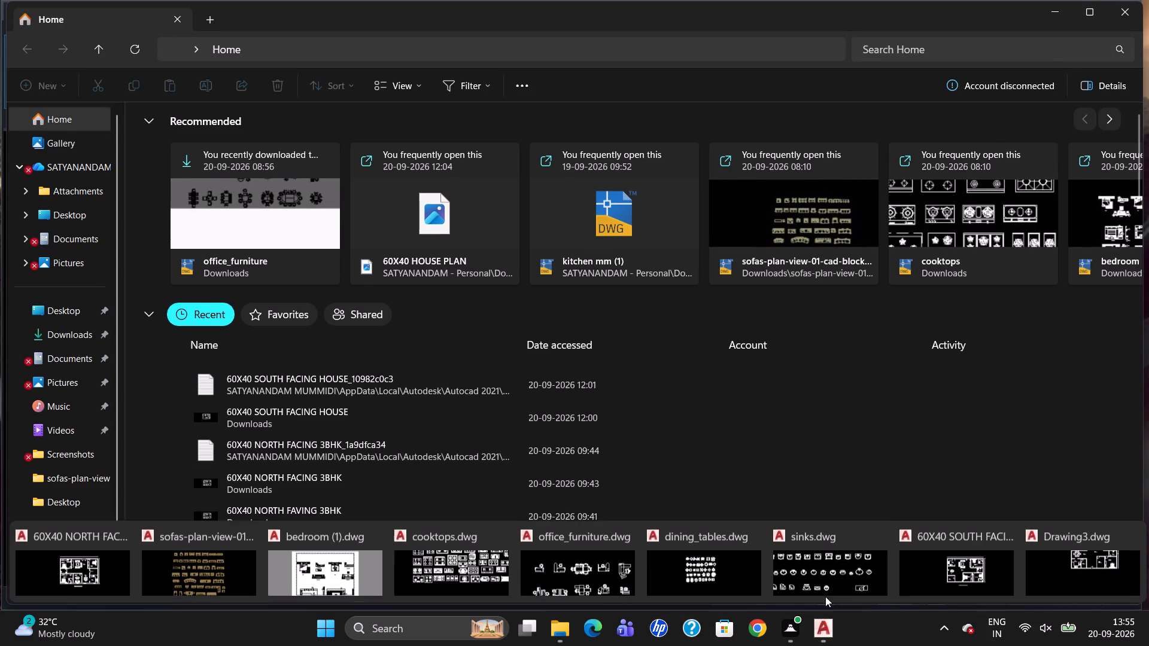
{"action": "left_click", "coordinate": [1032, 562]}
Finish the title text and shift it slightly east so it sits more centrally below the plan.
{"action": "left_click", "coordinate": [678, 431]}
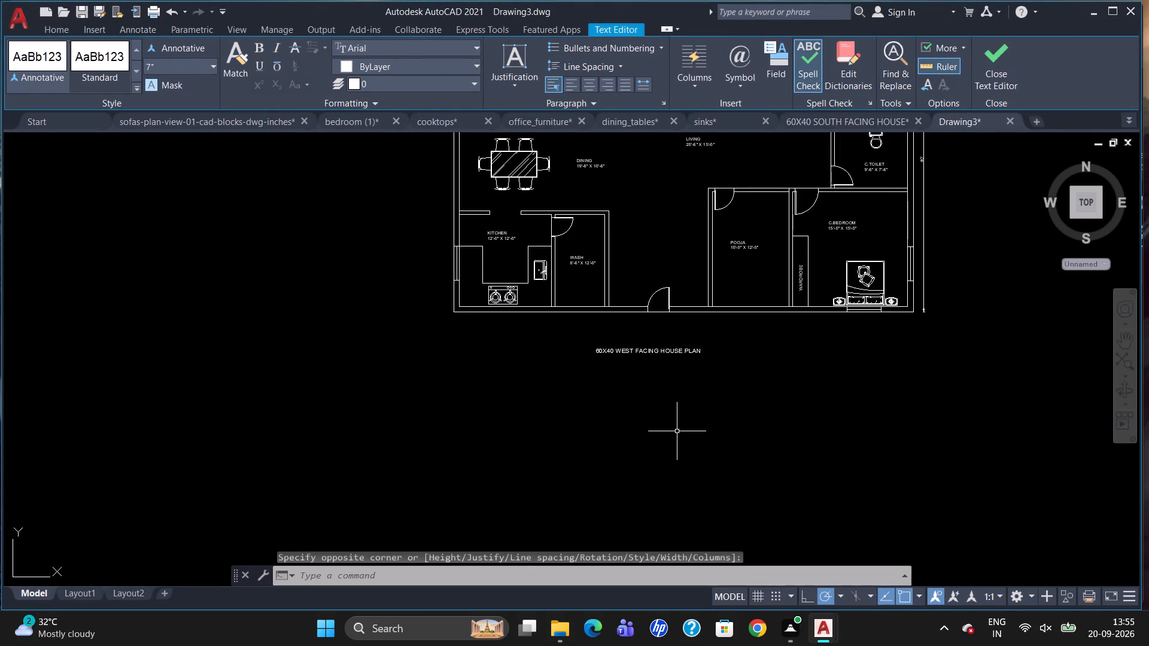
{"action": "left_click", "coordinate": [644, 352]}
{"action": "left_click_drag", "start_coordinate": [598, 348], "coordinate": [615, 348]}
{"action": "left_click_drag", "start_coordinate": [632, 345], "coordinate": [634, 351]}
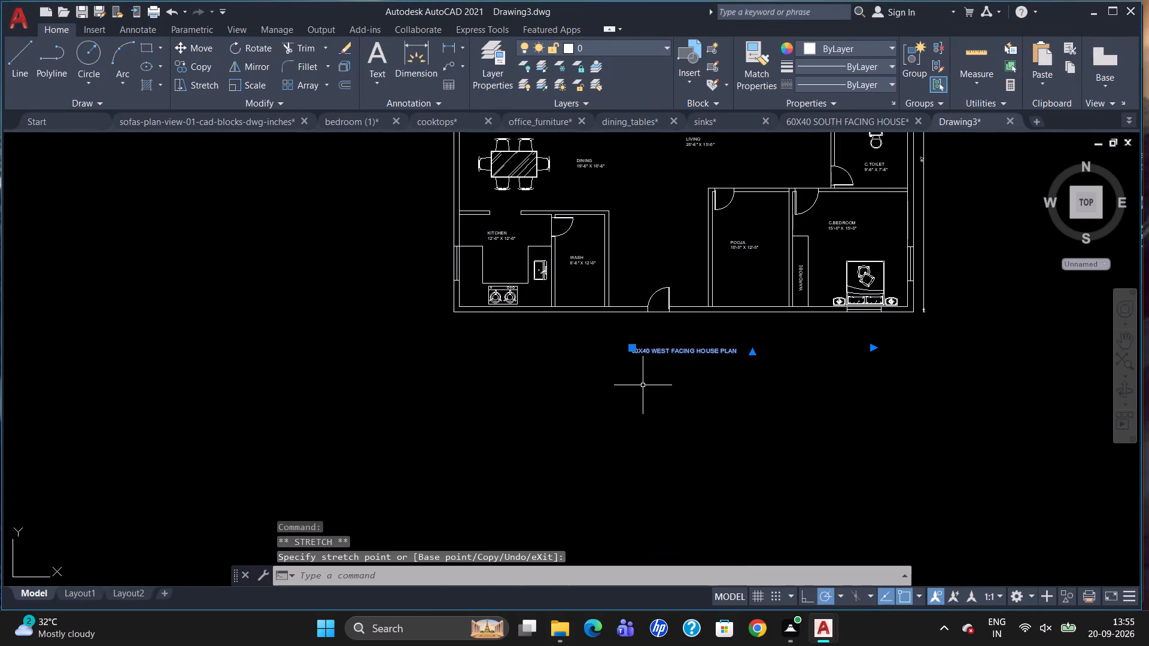
{"action": "key", "text": "Escape"}
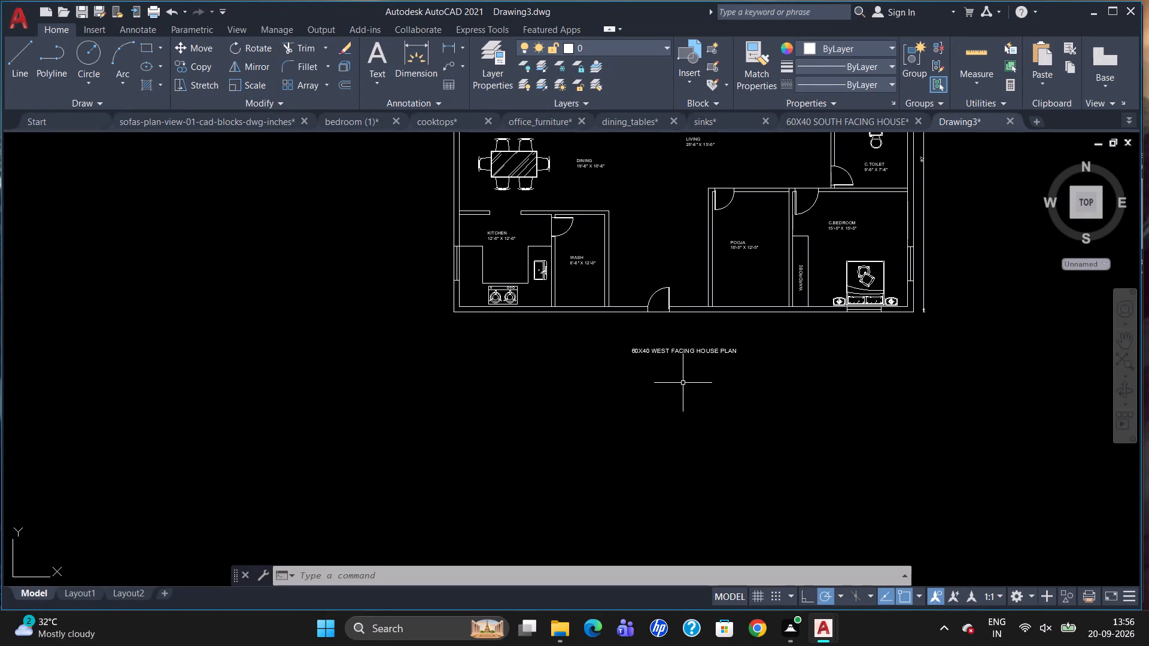
Review the whole floor plan, checking the rooms, furniture, doors, overall dimensions and title.
{"action": "scroll", "coordinate": [724, 397], "scroll_direction": "down", "scroll_amount": 1}
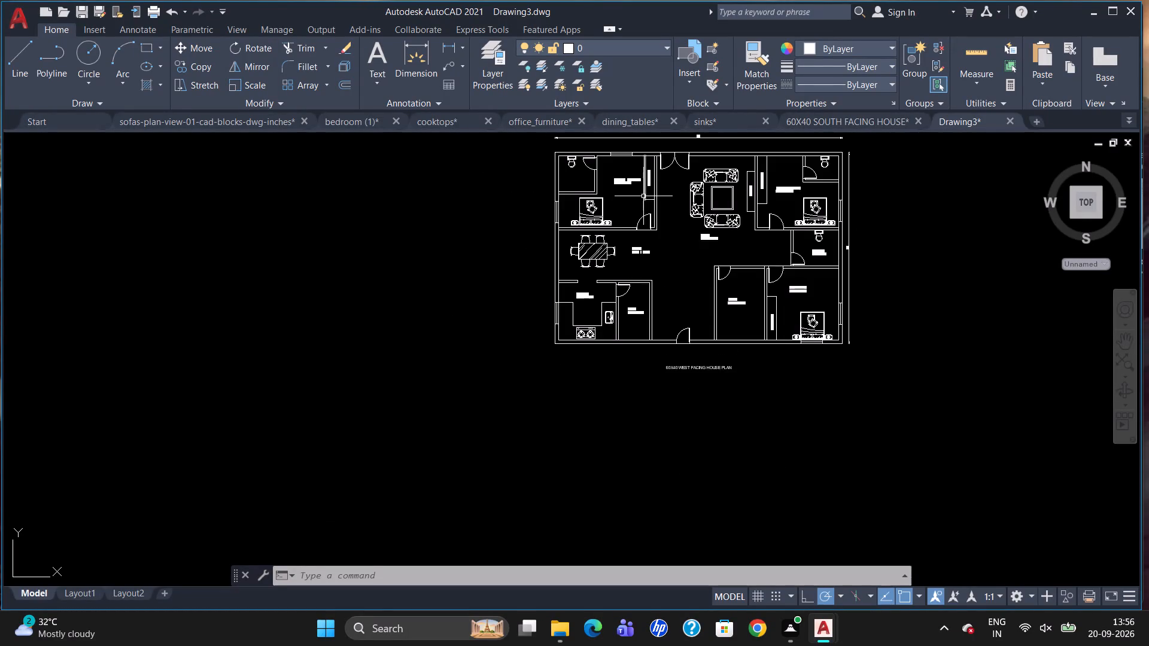
{"action": "scroll", "coordinate": [643, 196], "scroll_direction": "up", "scroll_amount": 1}
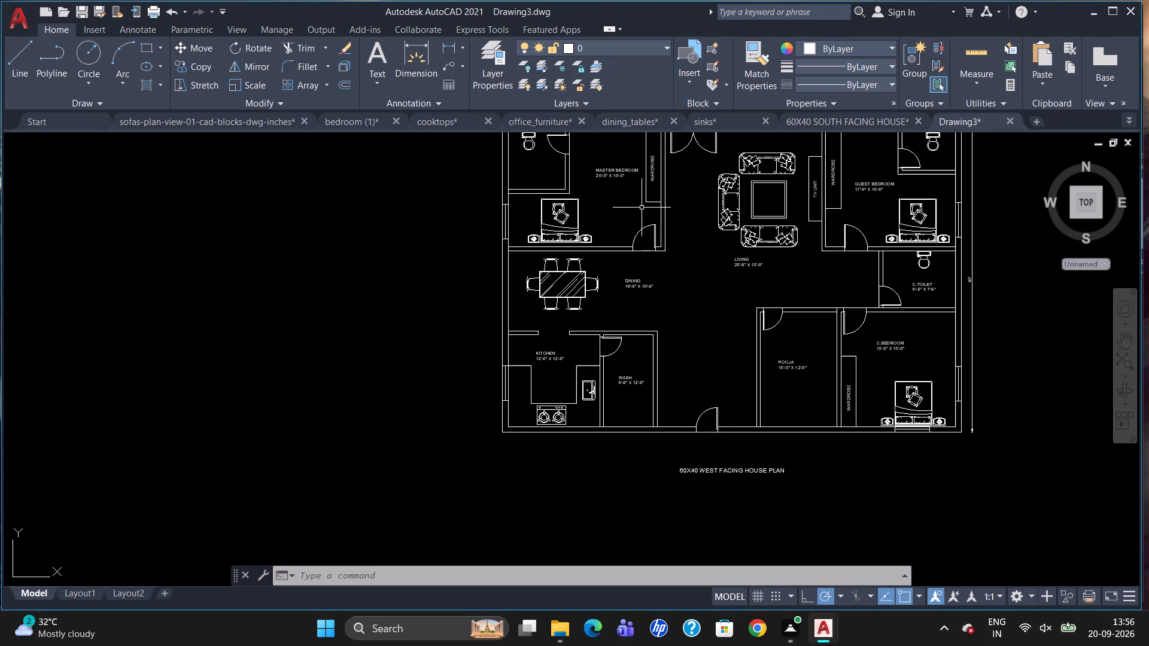
{"action": "scroll", "coordinate": [650, 218], "scroll_direction": "down", "scroll_amount": 1}
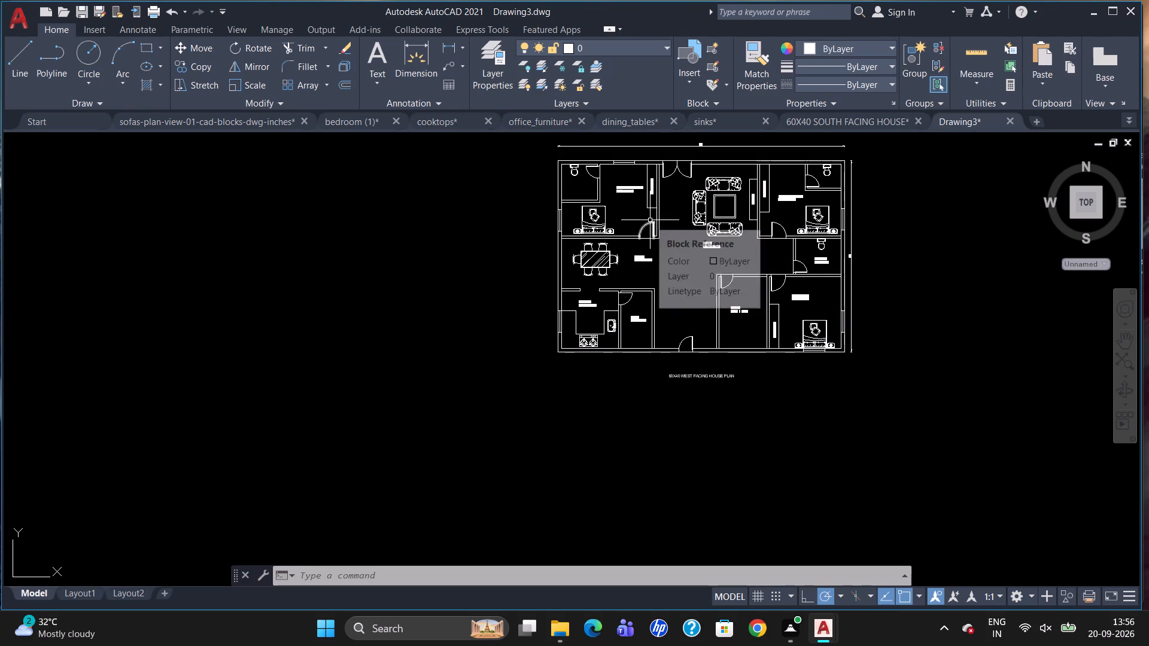
{"action": "scroll", "coordinate": [673, 233], "scroll_direction": "up", "scroll_amount": 1}
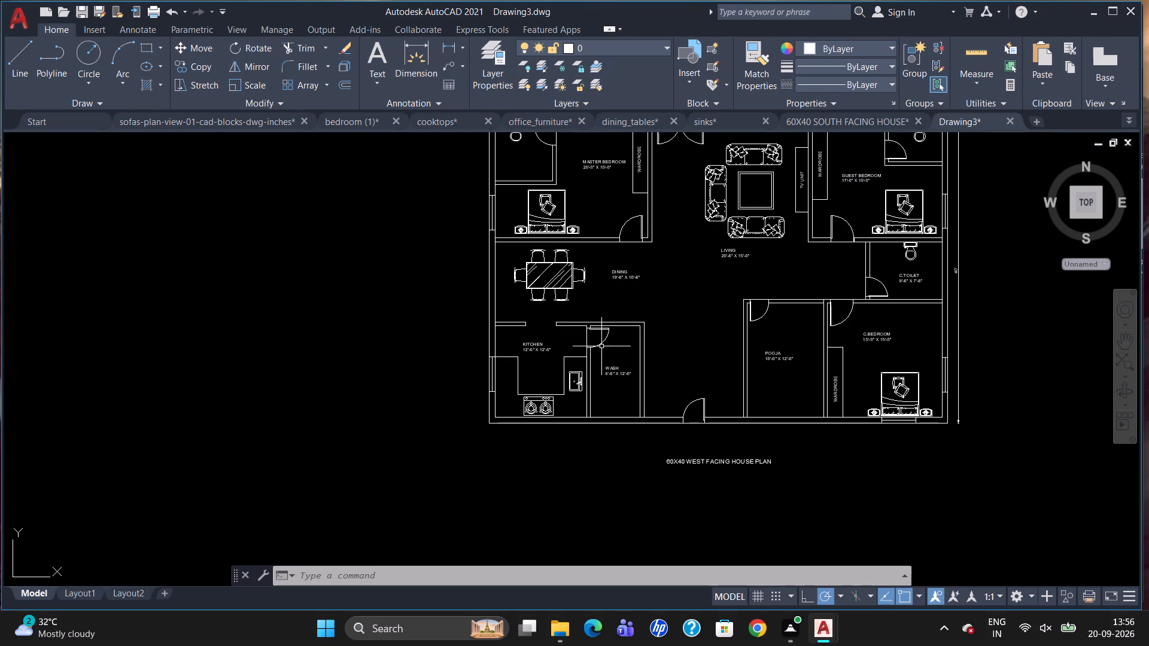
{"action": "scroll", "coordinate": [819, 234], "scroll_direction": "up", "scroll_amount": 1}
{"action": "scroll", "coordinate": [672, 365], "scroll_direction": "down", "scroll_amount": 1}
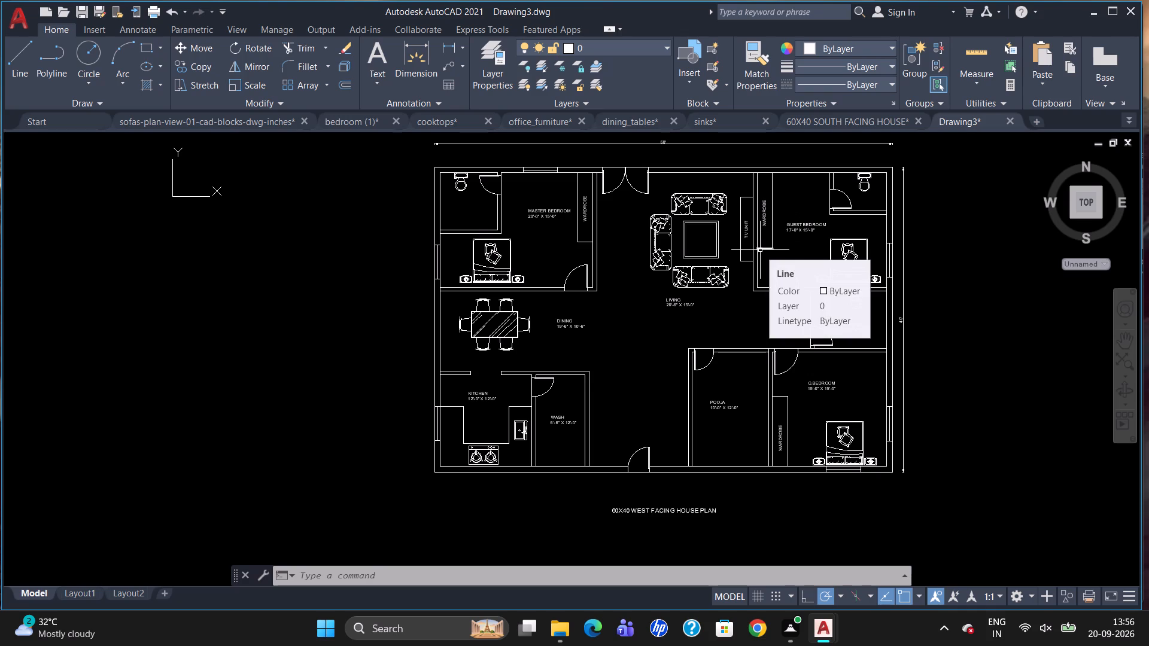
{"action": "scroll", "coordinate": [822, 202], "scroll_direction": "up", "scroll_amount": 1}
{"action": "scroll", "coordinate": [646, 245], "scroll_direction": "down", "scroll_amount": 1}
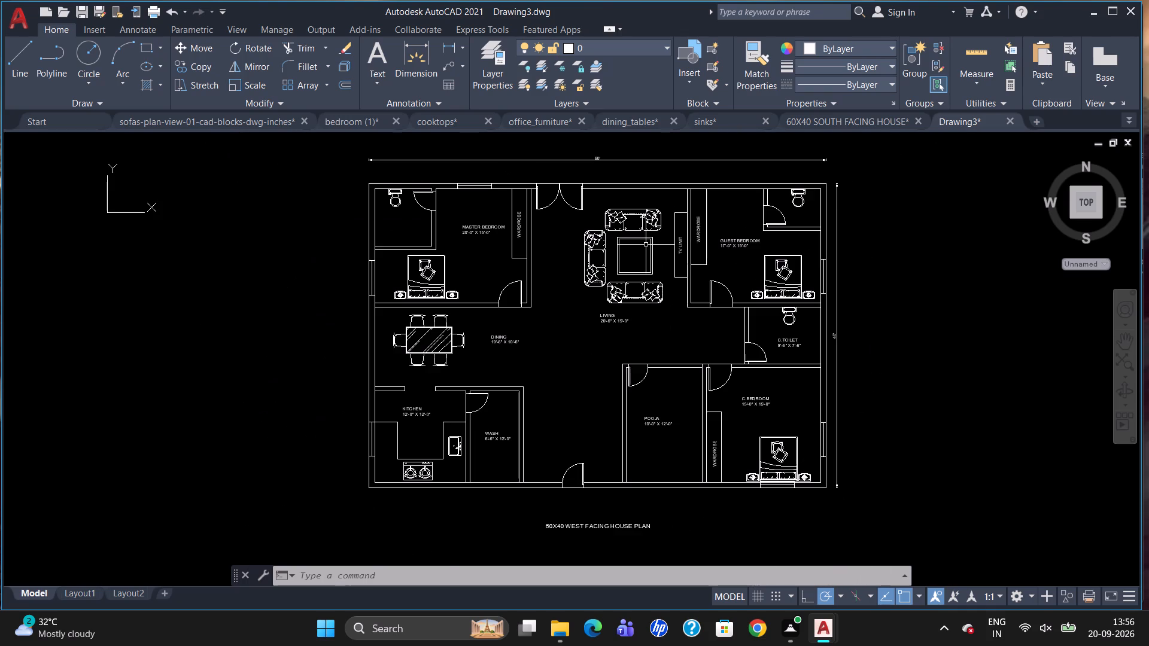
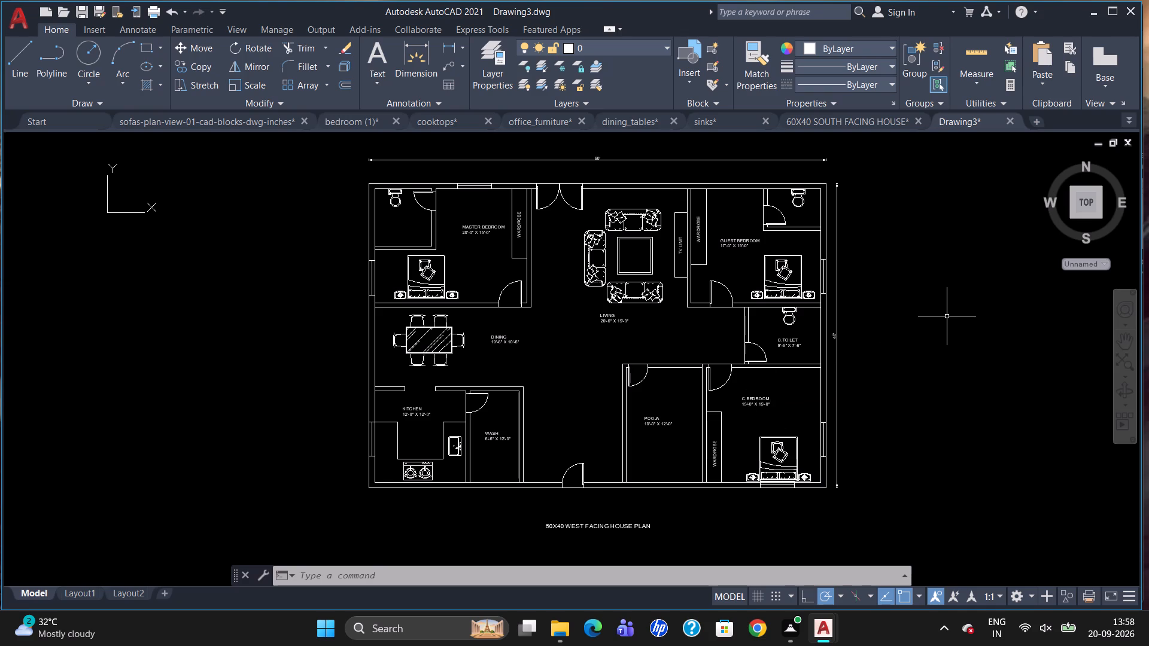
Draw a rectangle 9" wide and 18" high in the empty space east of the floor plan.
{"action": "type", "text": "REC"}
{"action": "key", "text": "Return"}
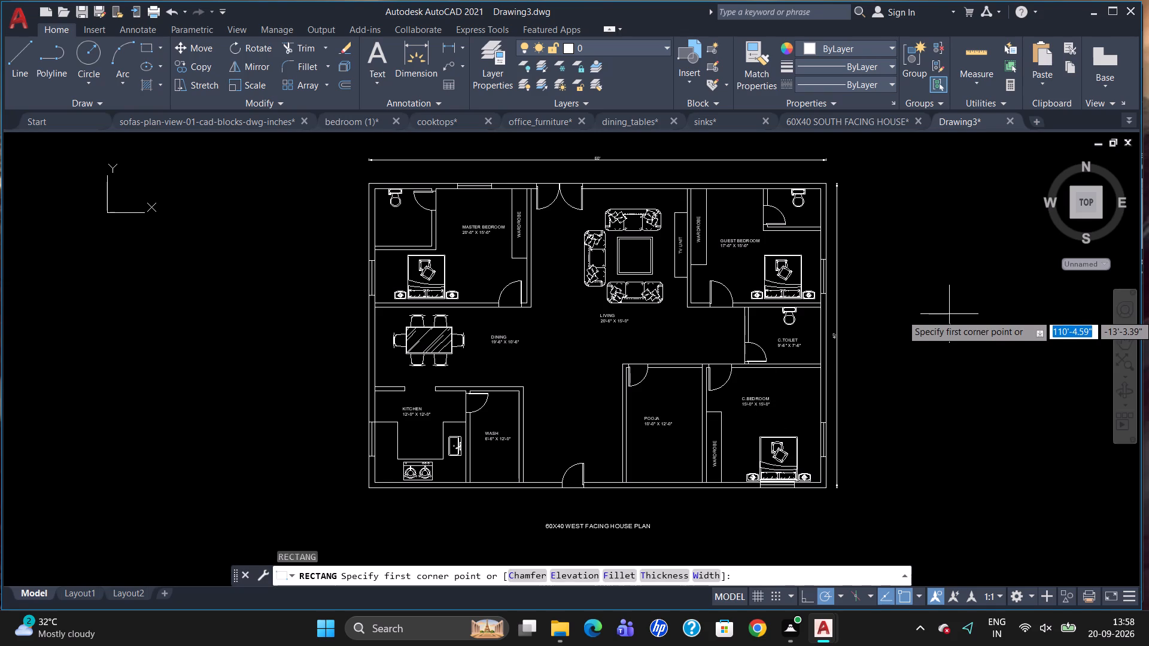
{"action": "left_click_drag", "start_coordinate": [950, 315], "coordinate": [963, 324]}
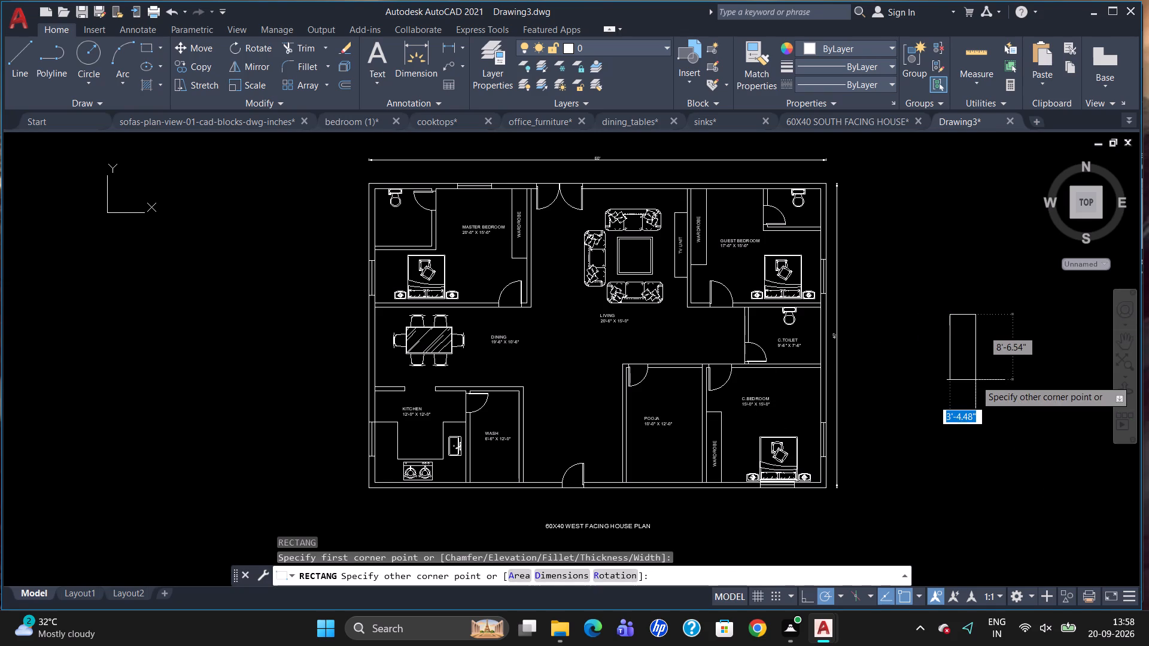
{"action": "key", "text": "9"}
{"action": "key", "text": "Tab"}
{"action": "type", "text": "18"}
{"action": "key", "text": "Return"}
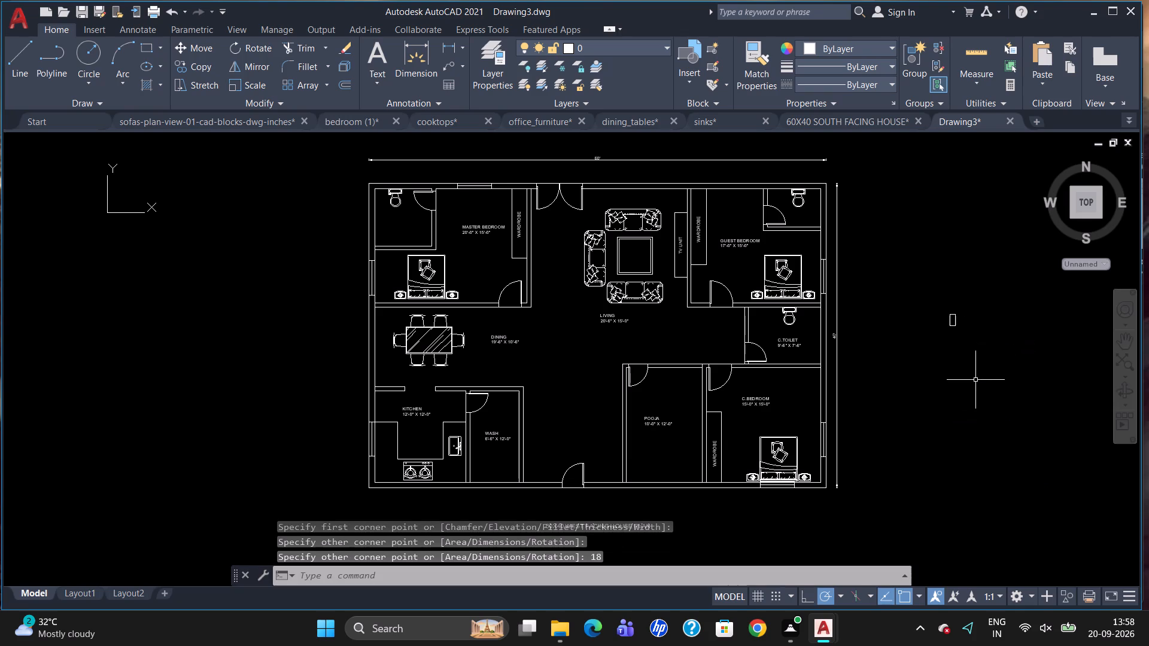
Draw a vertical centre line inside the small rectangle, joining the midpoints of its two short sides.
{"action": "key", "text": "l"}
{"action": "key", "text": "Return"}
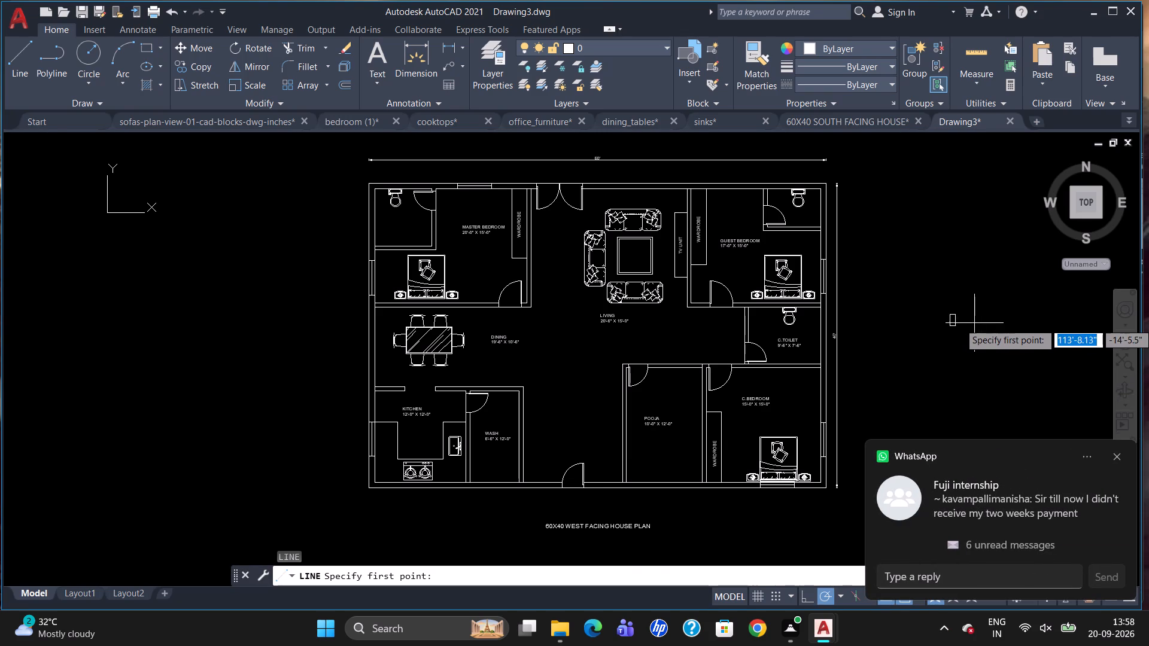
{"action": "scroll", "coordinate": [974, 323], "scroll_direction": "up", "scroll_amount": 1}
{"action": "left_click", "coordinate": [1118, 455]}
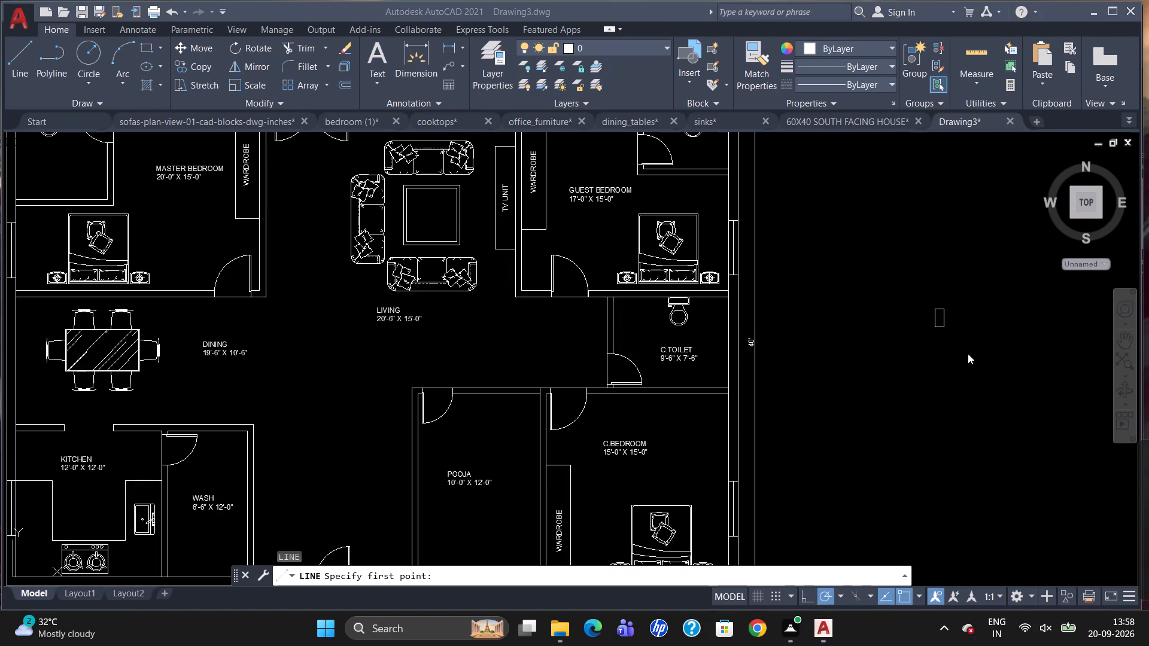
{"action": "scroll", "coordinate": [942, 310], "scroll_direction": "up", "scroll_amount": 3}
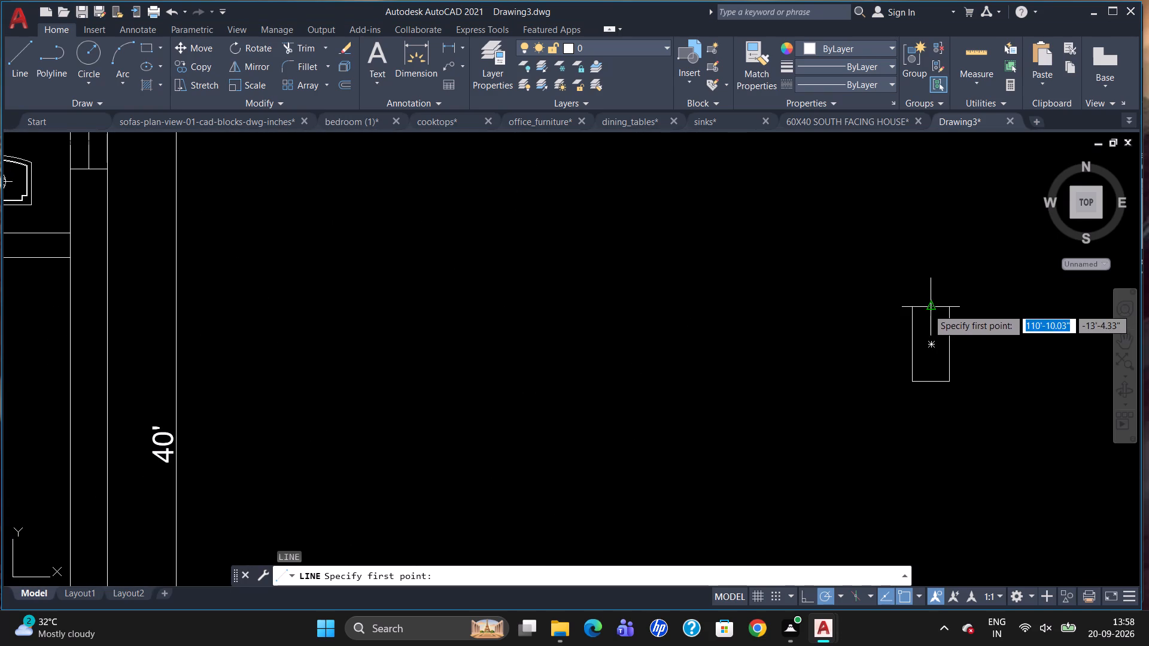
{"action": "left_click_drag", "start_coordinate": [929, 306], "coordinate": [933, 325]}
{"action": "left_click", "coordinate": [934, 379]}
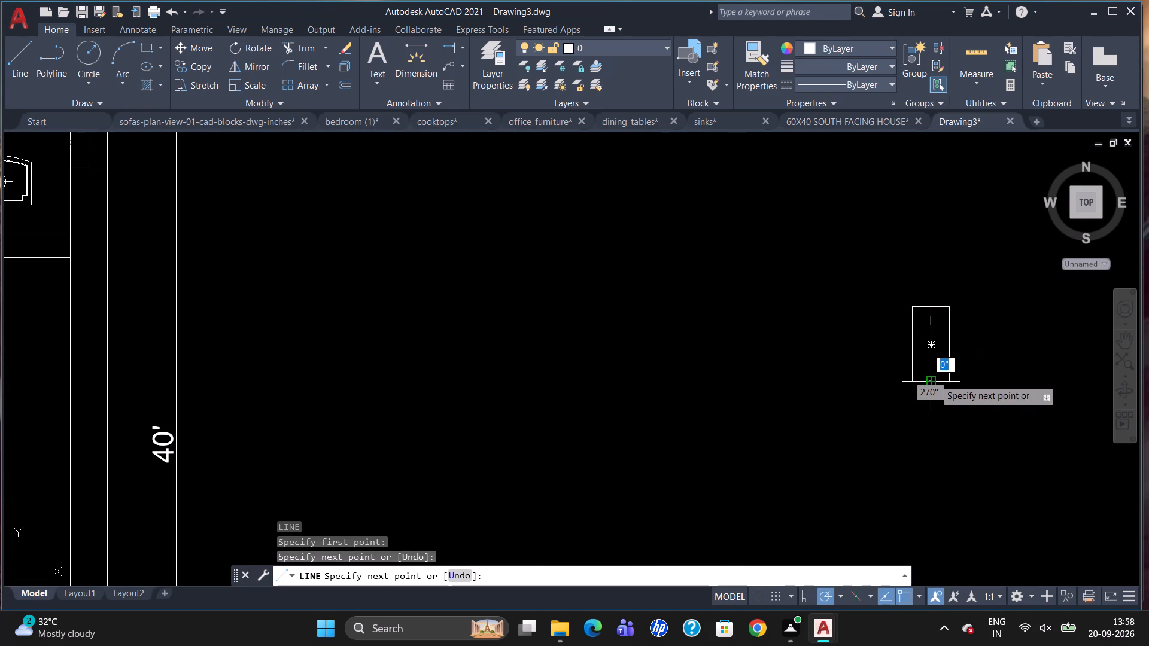
{"action": "key", "text": "Escape"}
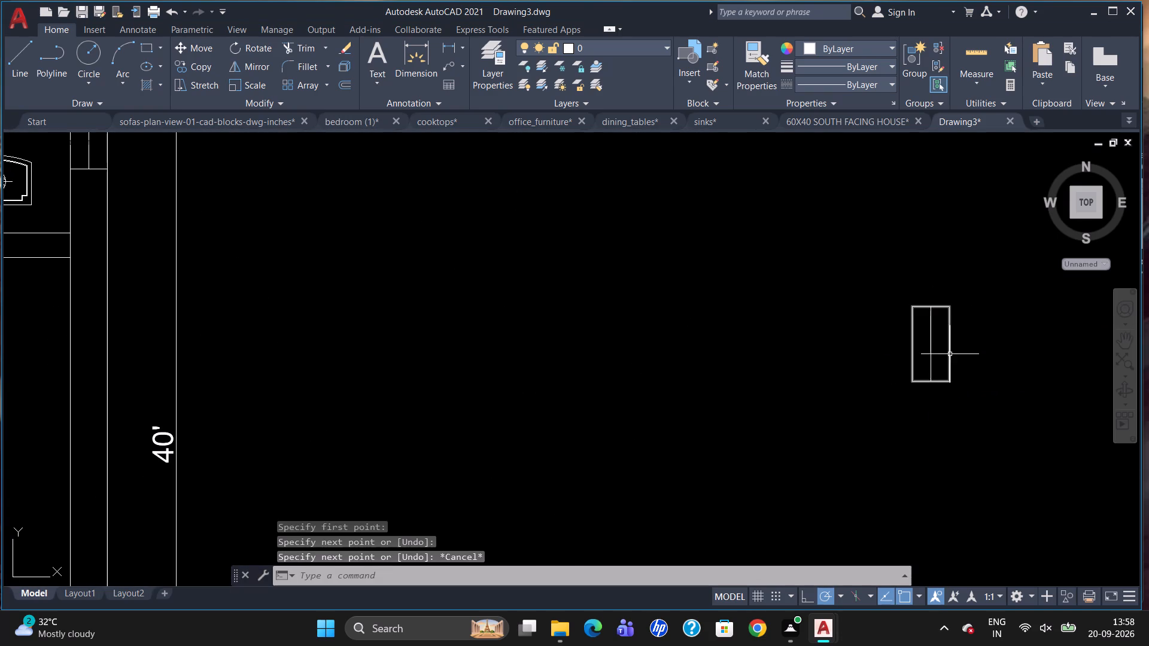
Group the small rectangle with its centre line as one ventilator symbol.
{"action": "left_click_drag", "start_coordinate": [968, 358], "coordinate": [887, 362]}
{"action": "left_click", "coordinate": [923, 65]}
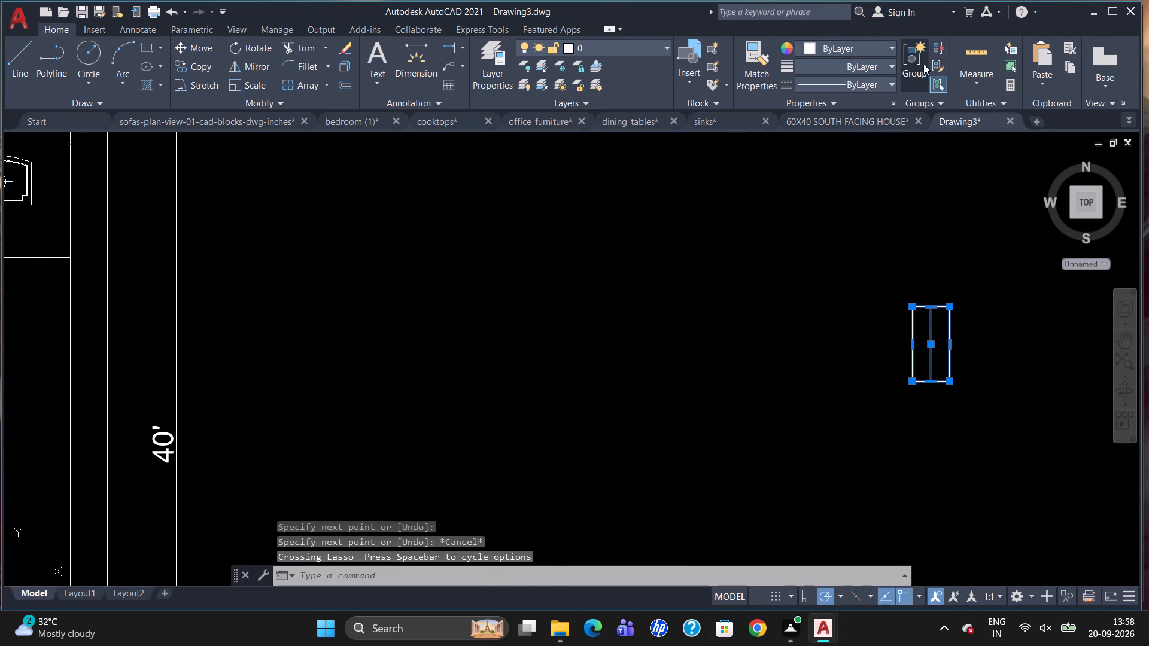
Move the grouped ventilator symbol from outside the plan into the east wall of C.TOILET, fitted between the wall lines.
{"action": "scroll", "coordinate": [937, 257], "scroll_direction": "down", "scroll_amount": 1}
{"action": "left_click", "coordinate": [935, 288]}
{"action": "scroll", "coordinate": [945, 285], "scroll_direction": "down", "scroll_amount": 2}
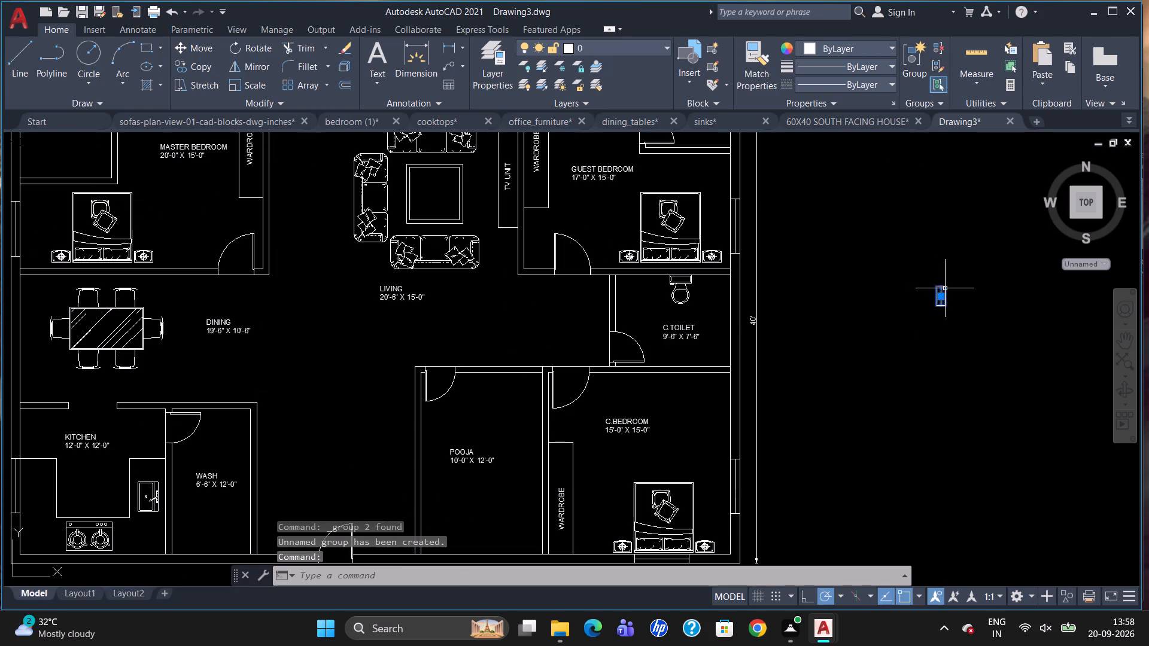
{"action": "key", "text": "m"}
{"action": "key", "text": "Return"}
{"action": "left_click", "coordinate": [937, 289]}
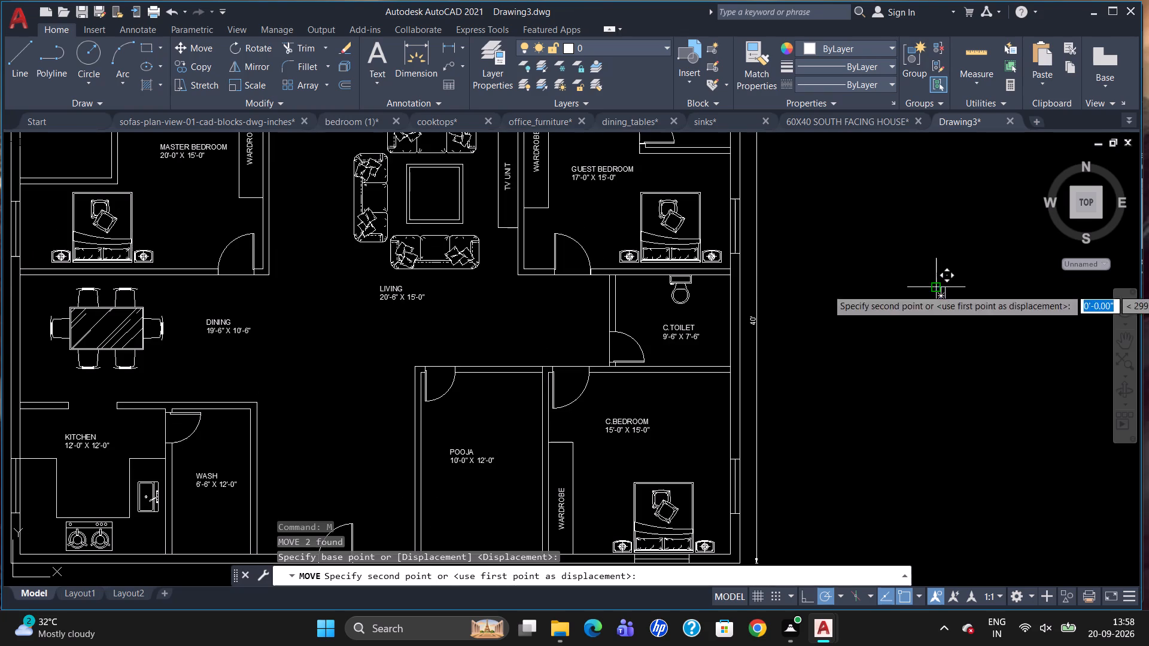
{"action": "scroll", "coordinate": [828, 287], "scroll_direction": "down", "scroll_amount": 2}
{"action": "scroll", "coordinate": [802, 325], "scroll_direction": "up", "scroll_amount": 3}
{"action": "scroll", "coordinate": [749, 185], "scroll_direction": "up", "scroll_amount": 2}
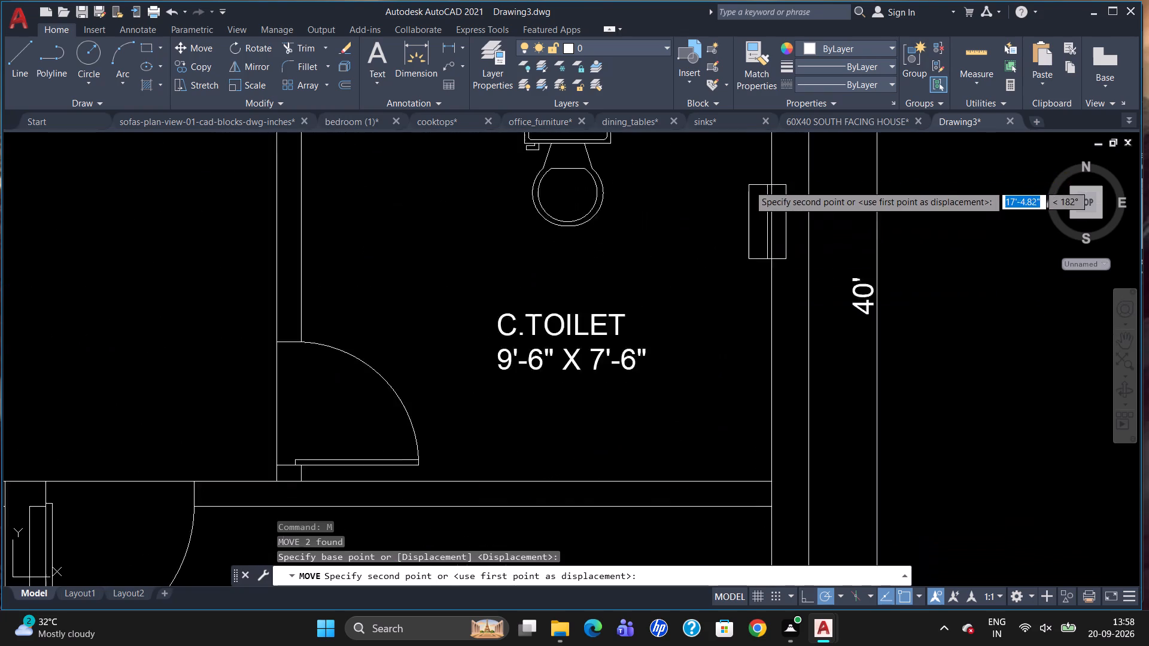
{"action": "scroll", "coordinate": [749, 185], "scroll_direction": "up", "scroll_amount": 1}
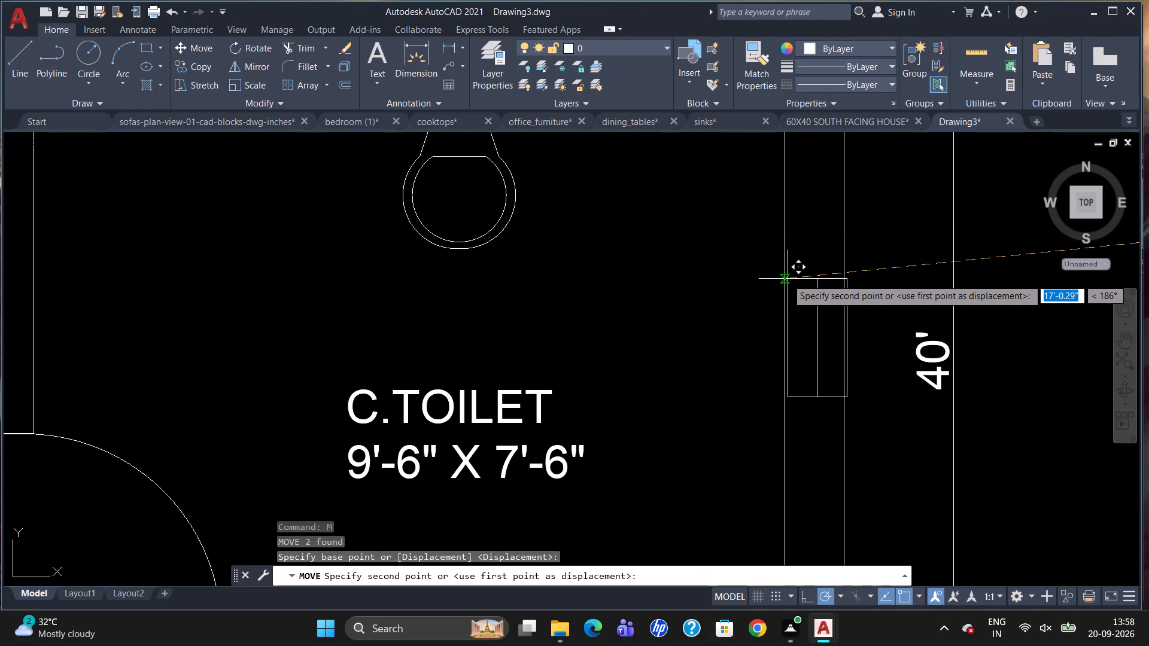
{"action": "left_click", "coordinate": [785, 278]}
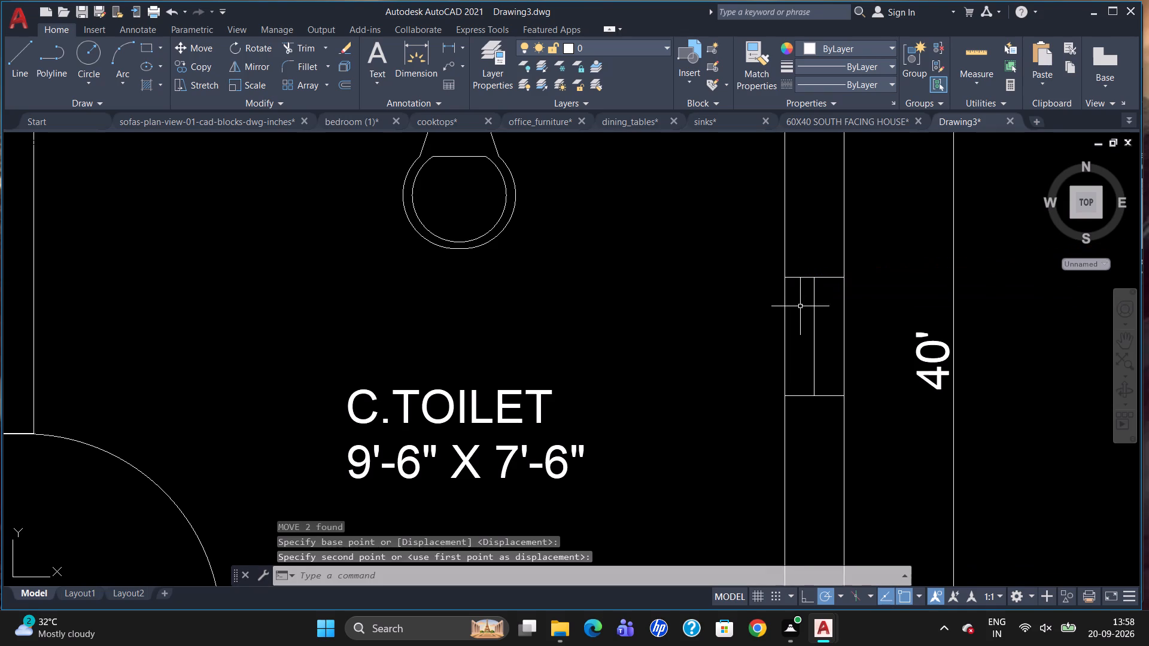
Copy the C.TOILET ventilator into the east wall of the guest bedroom's attached toilet, aligned with the wall's outer line.
{"action": "scroll", "coordinate": [803, 330], "scroll_direction": "down", "scroll_amount": 3}
{"action": "left_click", "coordinate": [805, 321]}
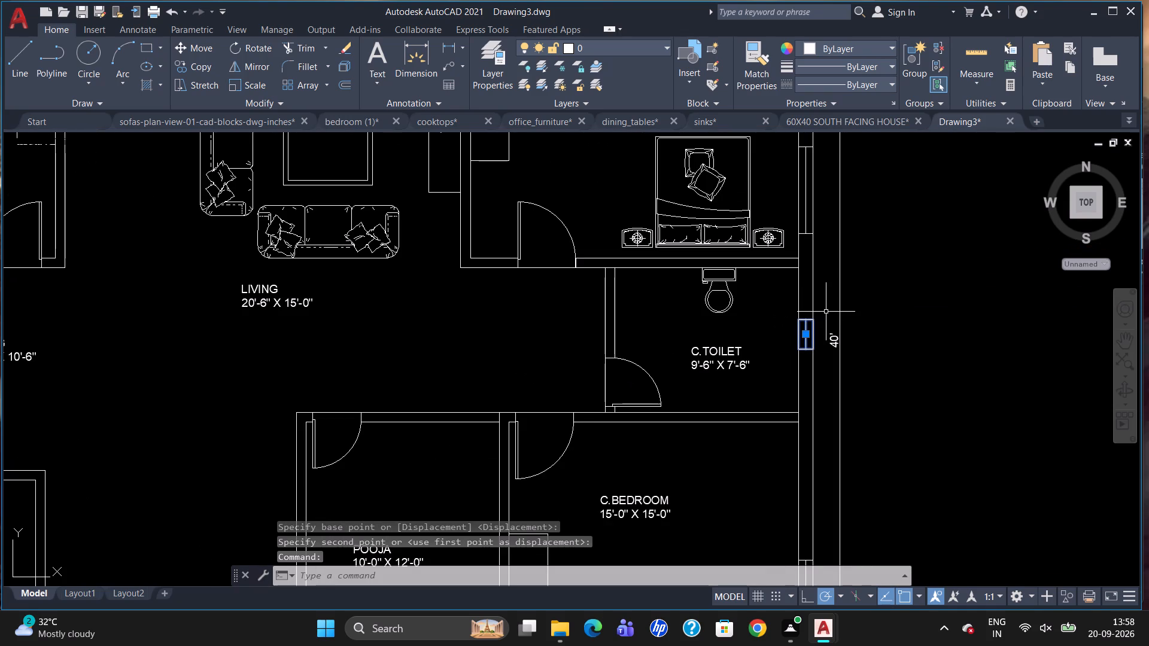
{"action": "type", "text": "CO"}
{"action": "key", "text": "Return"}
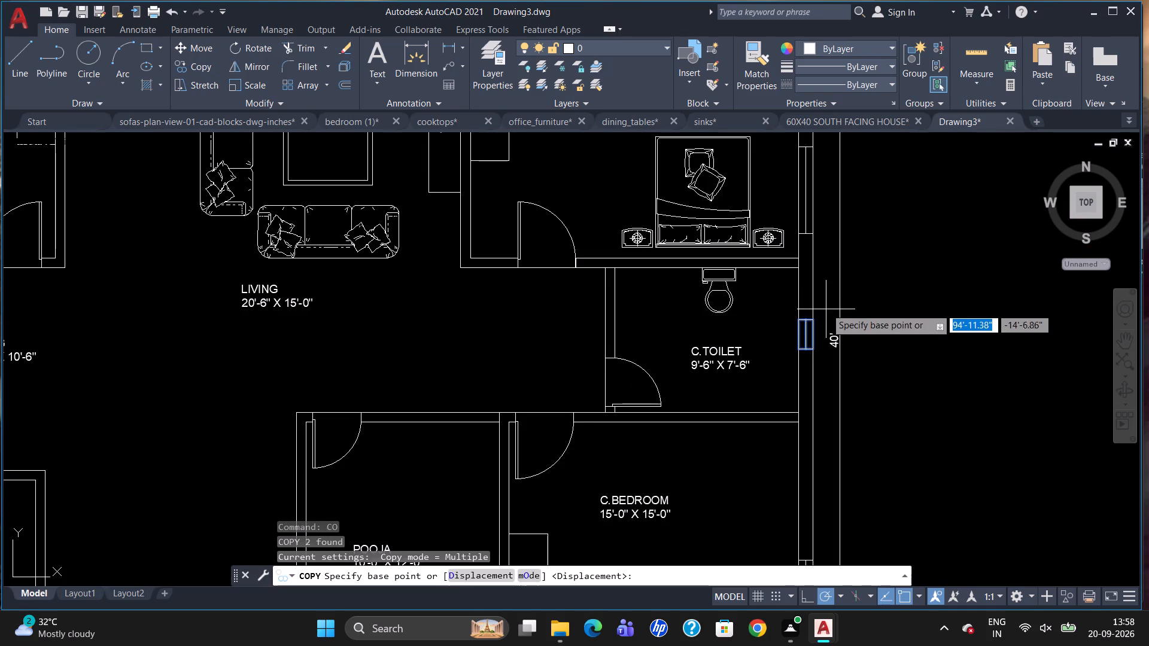
{"action": "left_click", "coordinate": [813, 332]}
{"action": "scroll", "coordinate": [810, 351], "scroll_direction": "down", "scroll_amount": 1}
{"action": "scroll", "coordinate": [788, 133], "scroll_direction": "up", "scroll_amount": 2}
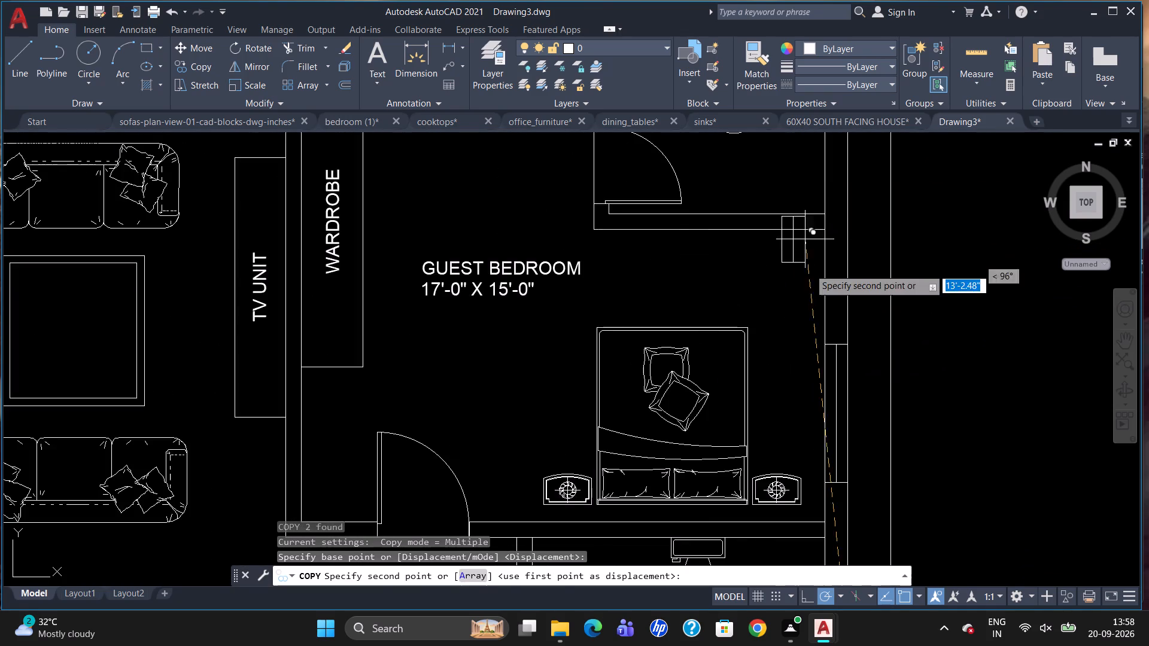
{"action": "scroll", "coordinate": [809, 274], "scroll_direction": "down", "scroll_amount": 3}
{"action": "scroll", "coordinate": [808, 241], "scroll_direction": "up", "scroll_amount": 4}
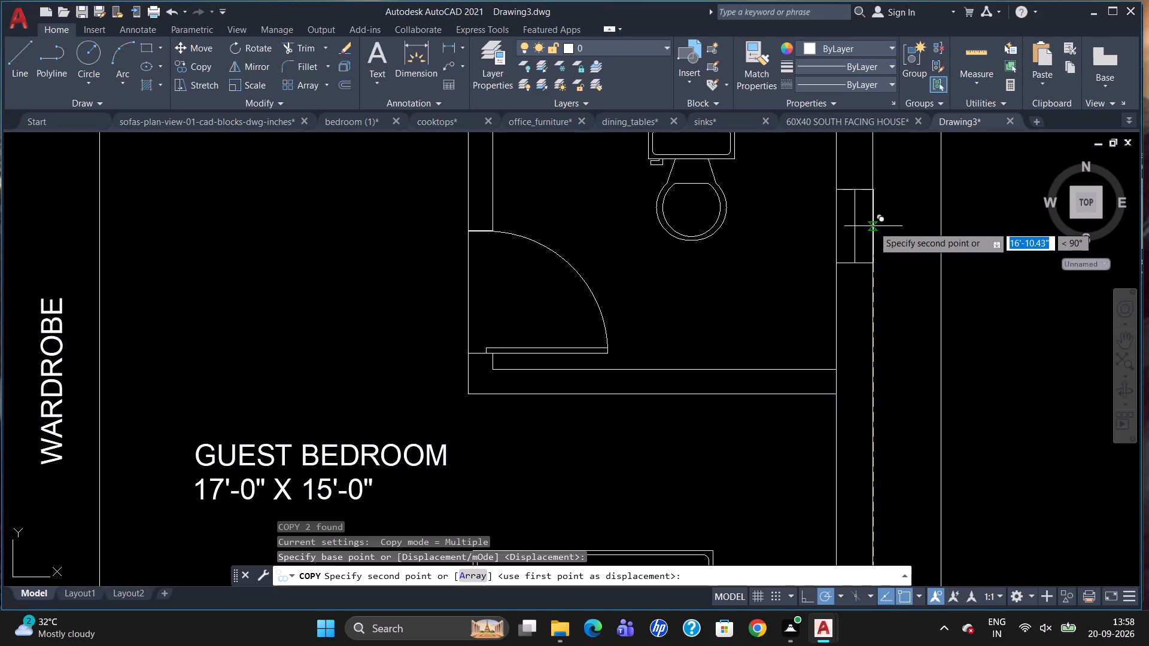
{"action": "left_click", "coordinate": [874, 225]}
Place another copy of the ventilator just outside the north wall, above the master bedroom's attached toilet, and end the copying.
{"action": "scroll", "coordinate": [875, 257], "scroll_direction": "down", "scroll_amount": 3}
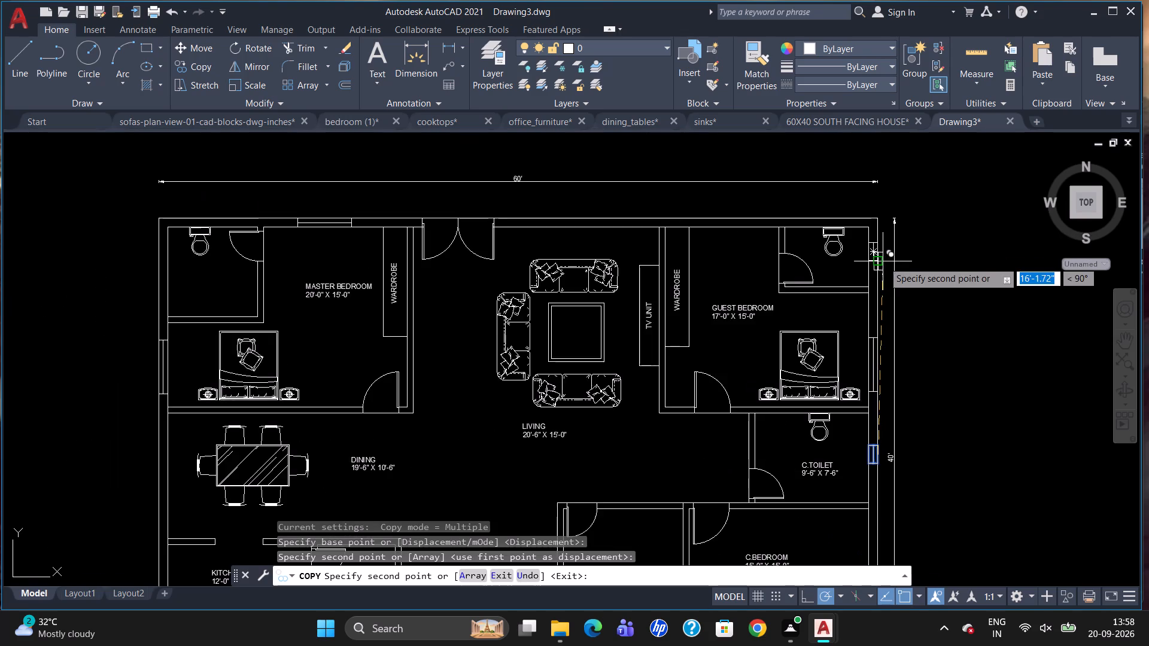
{"action": "scroll", "coordinate": [884, 261], "scroll_direction": "down", "scroll_amount": 2}
{"action": "scroll", "coordinate": [658, 231], "scroll_direction": "up", "scroll_amount": 4}
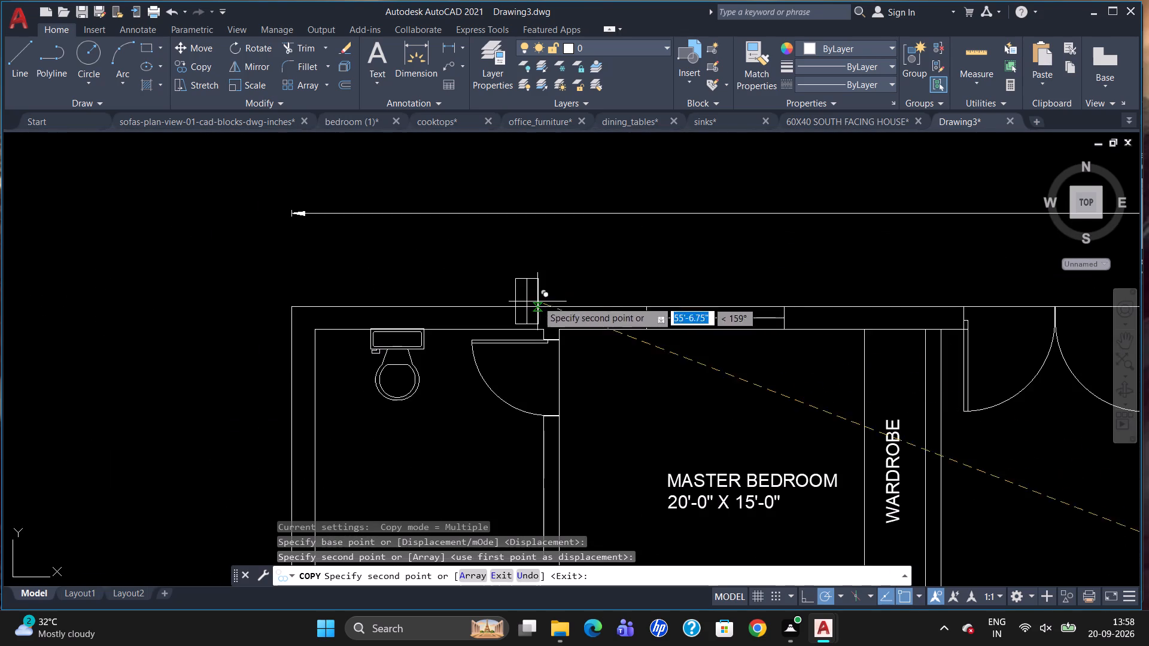
{"action": "scroll", "coordinate": [579, 236], "scroll_direction": "down", "scroll_amount": 2}
{"action": "scroll", "coordinate": [512, 266], "scroll_direction": "up", "scroll_amount": 1}
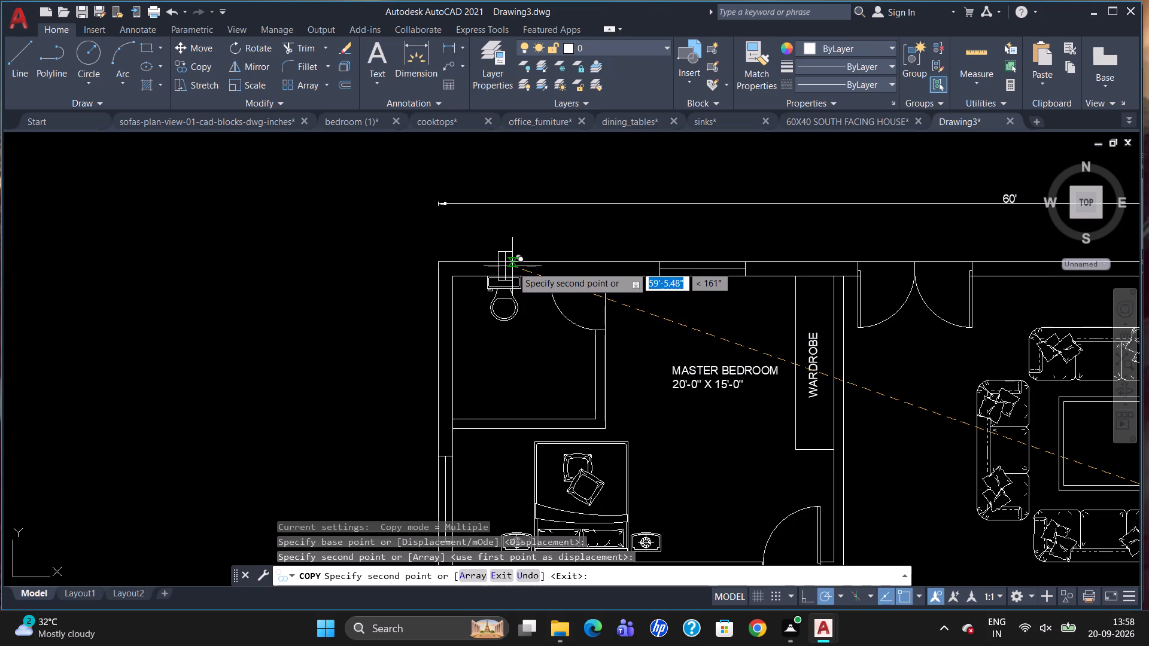
{"action": "left_click", "coordinate": [532, 240]}
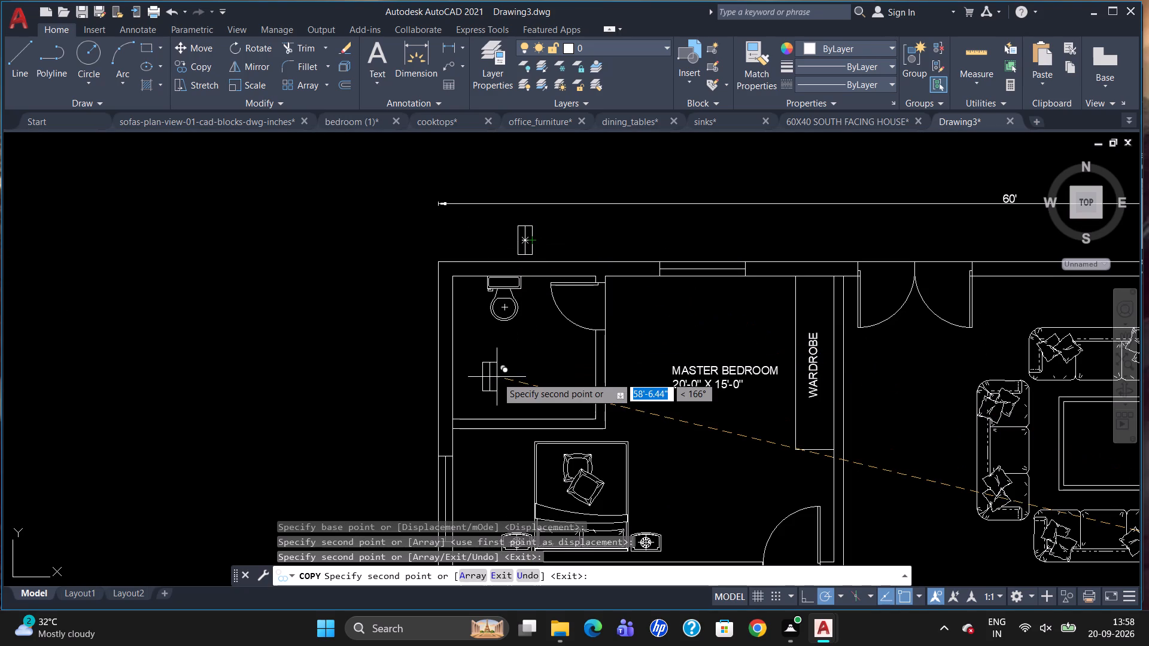
{"action": "key", "text": "Escape"}
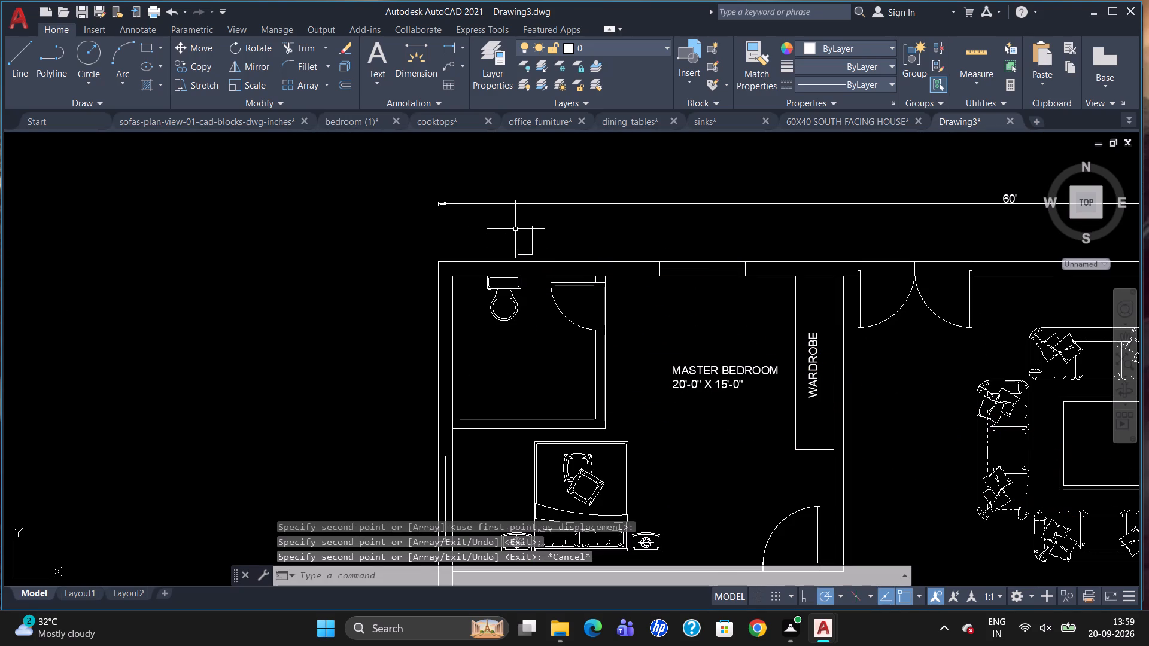
Move the ventilator copy from outside the north wall into the west wall of the master bedroom's attached toilet.
{"action": "left_click", "coordinate": [519, 230]}
{"action": "scroll", "coordinate": [534, 260], "scroll_direction": "down", "scroll_amount": 1}
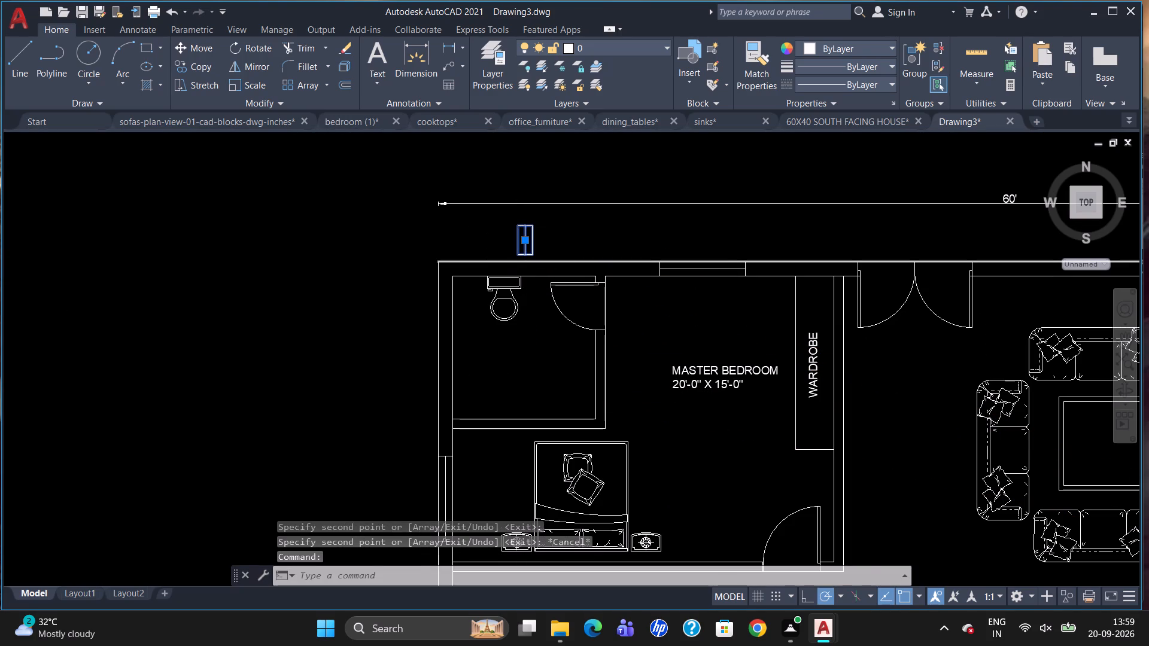
{"action": "scroll", "coordinate": [539, 220], "scroll_direction": "down", "scroll_amount": 1}
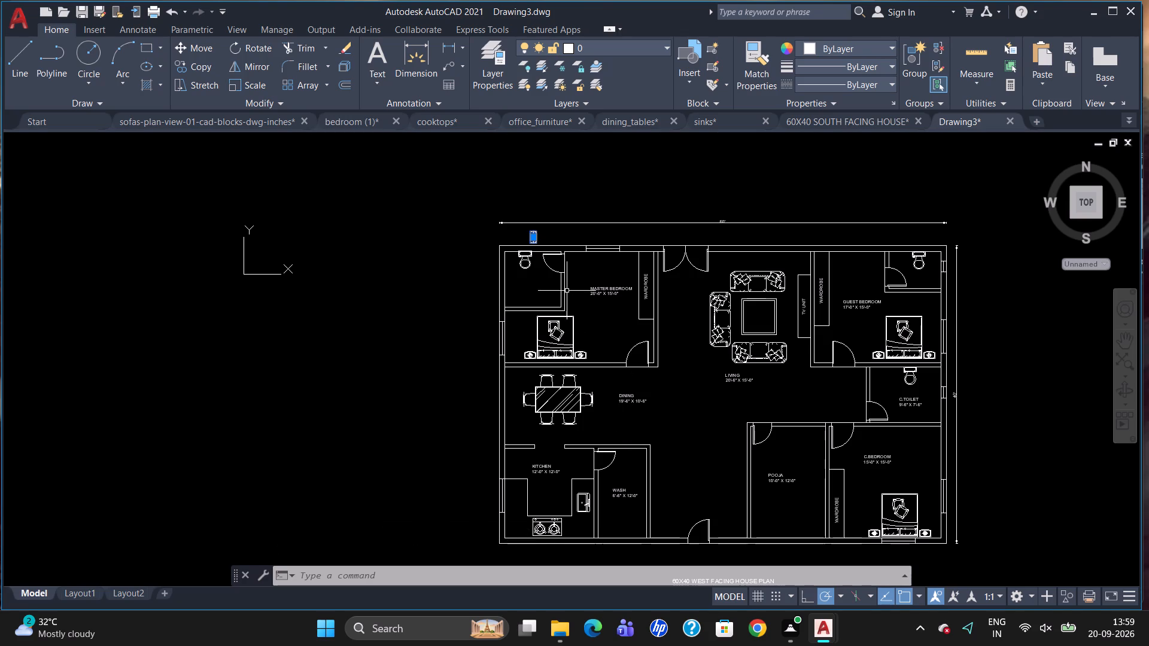
{"action": "key", "text": "m"}
{"action": "key", "text": "Return"}
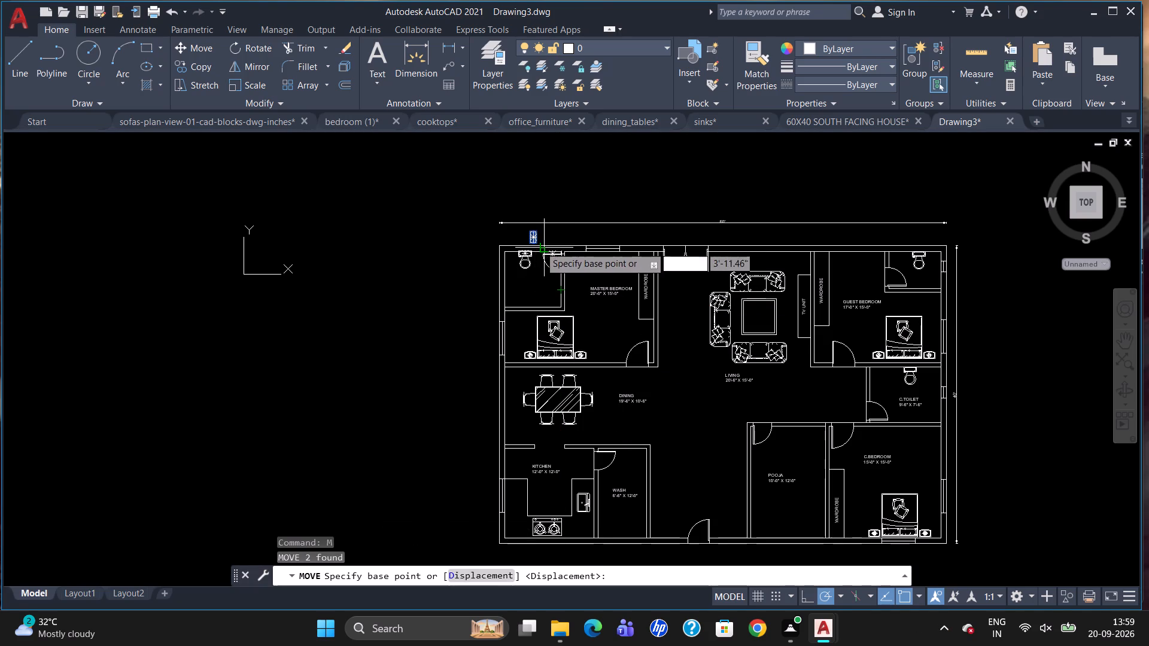
{"action": "left_click_drag", "start_coordinate": [537, 238], "coordinate": [537, 251]}
{"action": "scroll", "coordinate": [515, 279], "scroll_direction": "up", "scroll_amount": 4}
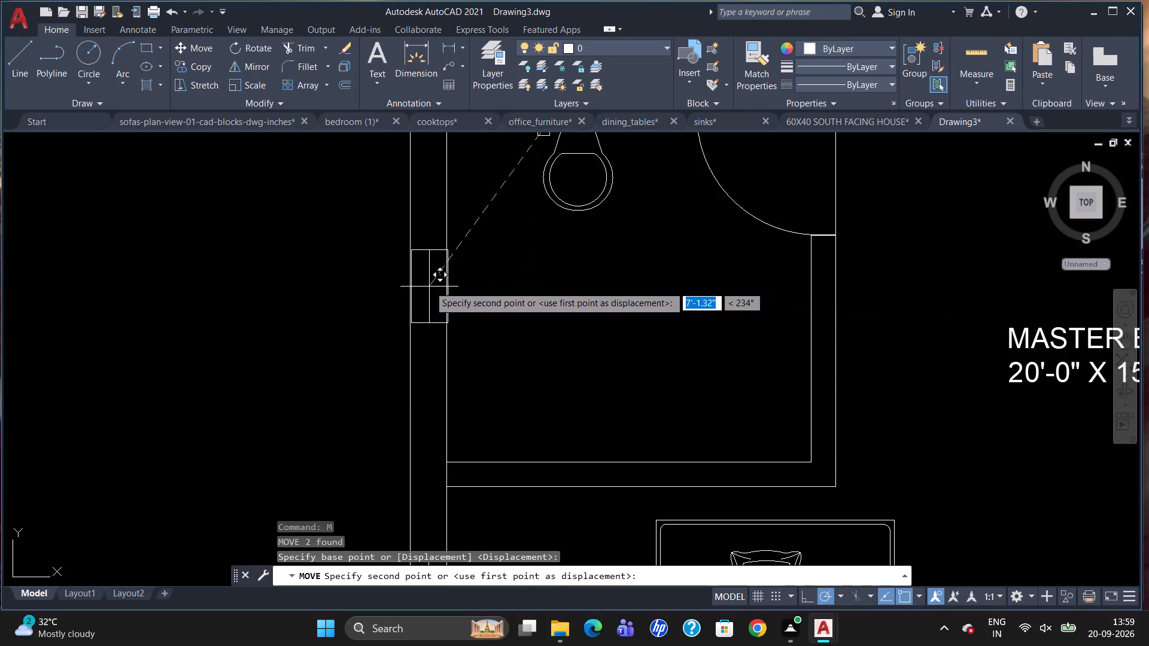
{"action": "left_click", "coordinate": [429, 280]}
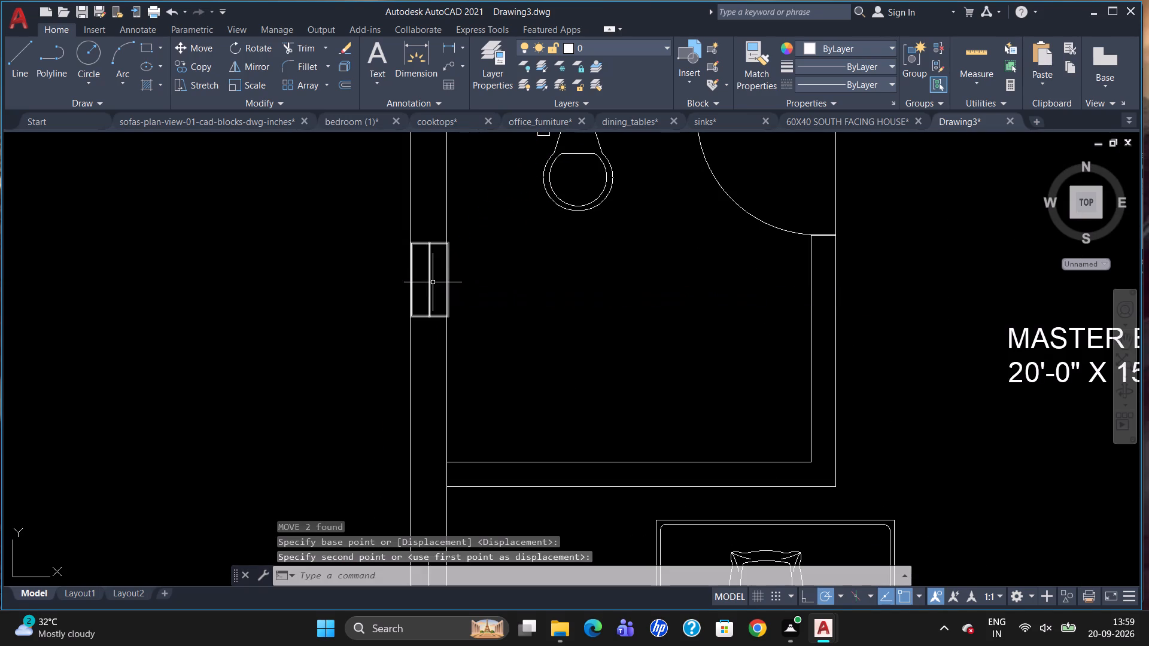
Shift the master toilet's ventilator slightly west so its edge meets the inner line of the west wall.
{"action": "scroll", "coordinate": [442, 298], "scroll_direction": "up", "scroll_amount": 1}
{"action": "left_click", "coordinate": [434, 327]}
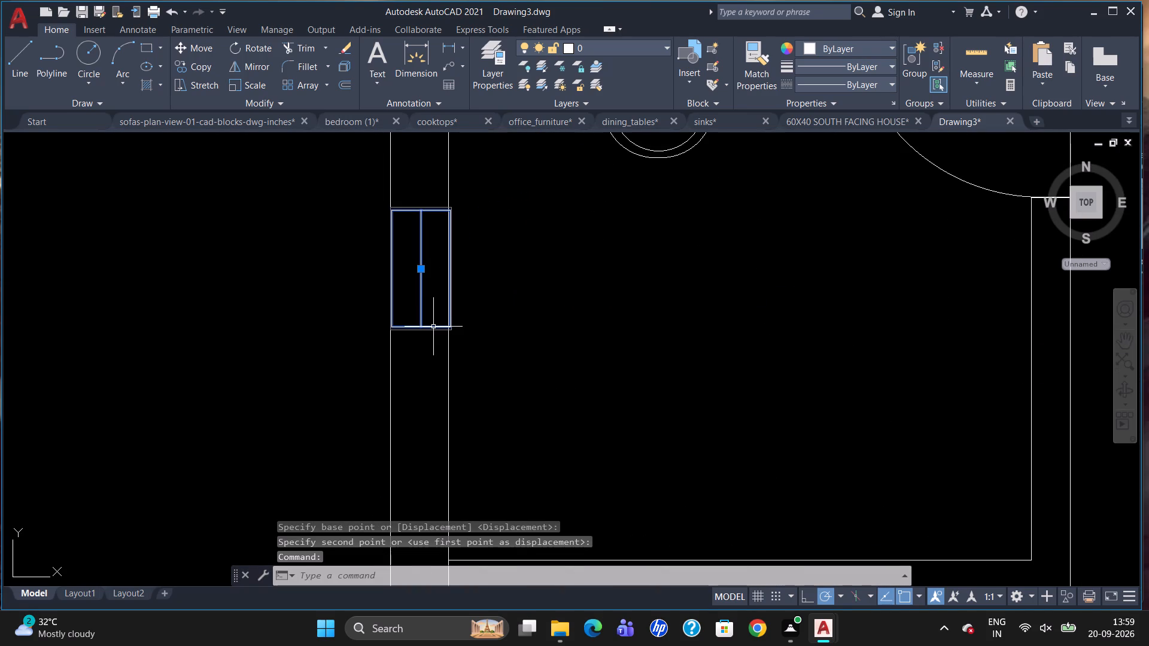
{"action": "key", "text": "m"}
{"action": "key", "text": "Return"}
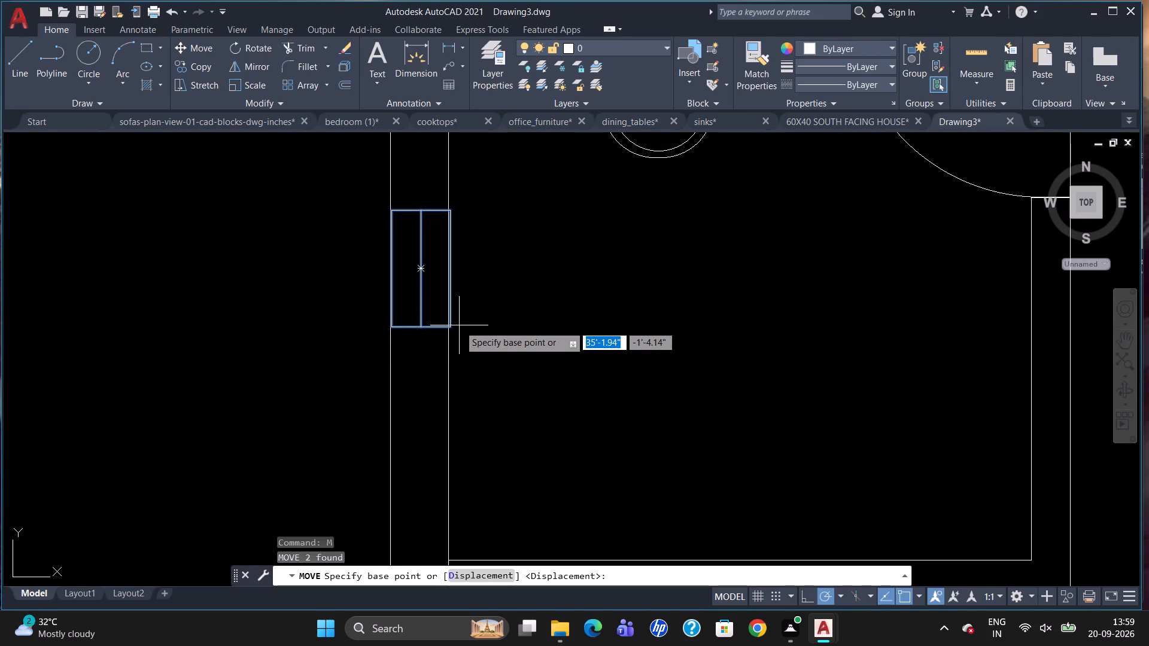
{"action": "left_click", "coordinate": [454, 325]}
{"action": "left_click", "coordinate": [448, 325]}
Examine the dining, kitchen, wash, pooja and C.BEDROOM areas, checking their windows and walls and the title below.
{"action": "scroll", "coordinate": [528, 258], "scroll_direction": "down", "scroll_amount": 2}
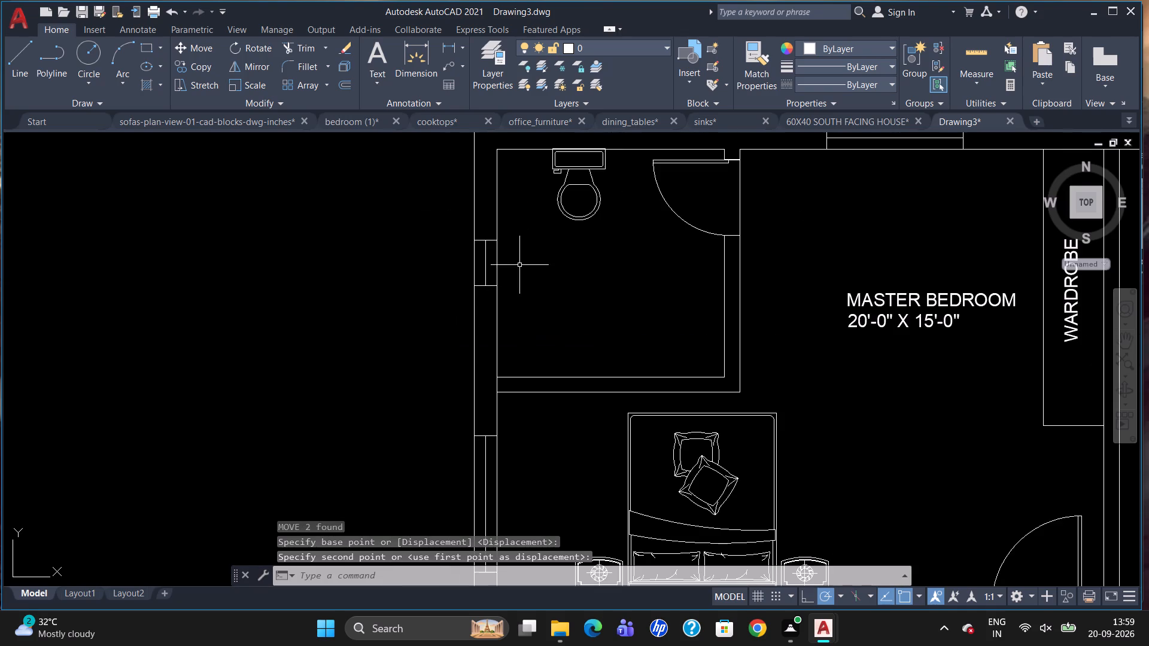
{"action": "scroll", "coordinate": [506, 270], "scroll_direction": "down", "scroll_amount": 3}
{"action": "scroll", "coordinate": [573, 416], "scroll_direction": "up", "scroll_amount": 2}
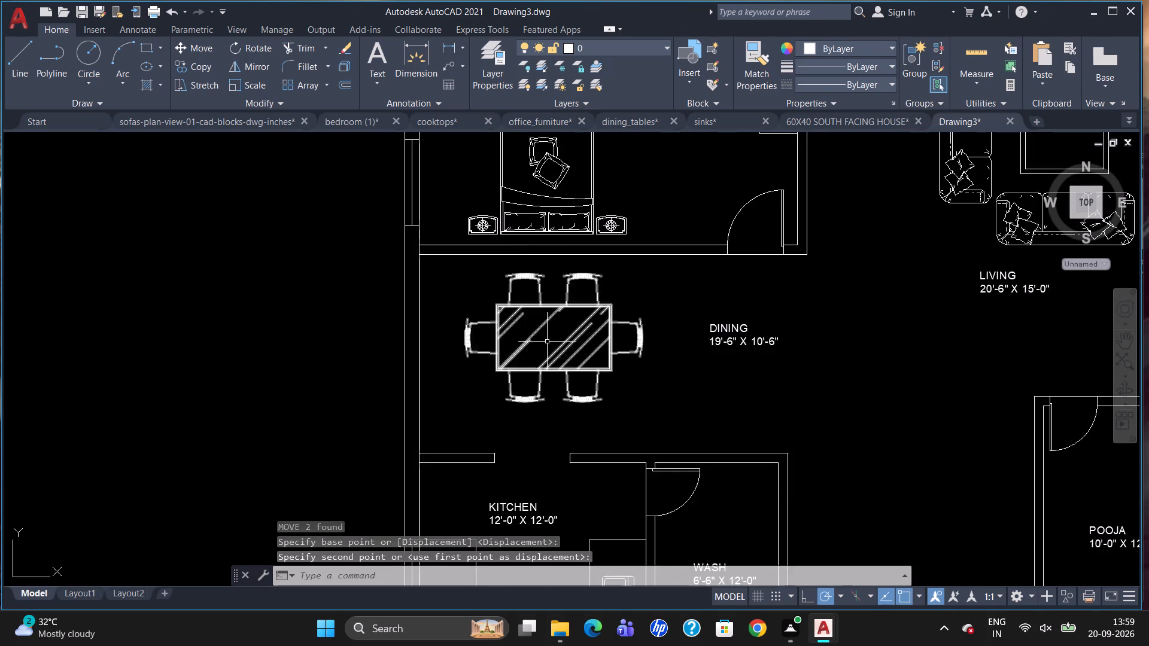
{"action": "scroll", "coordinate": [545, 269], "scroll_direction": "down", "scroll_amount": 2}
{"action": "scroll", "coordinate": [537, 425], "scroll_direction": "up", "scroll_amount": 2}
{"action": "scroll", "coordinate": [467, 387], "scroll_direction": "up", "scroll_amount": 2}
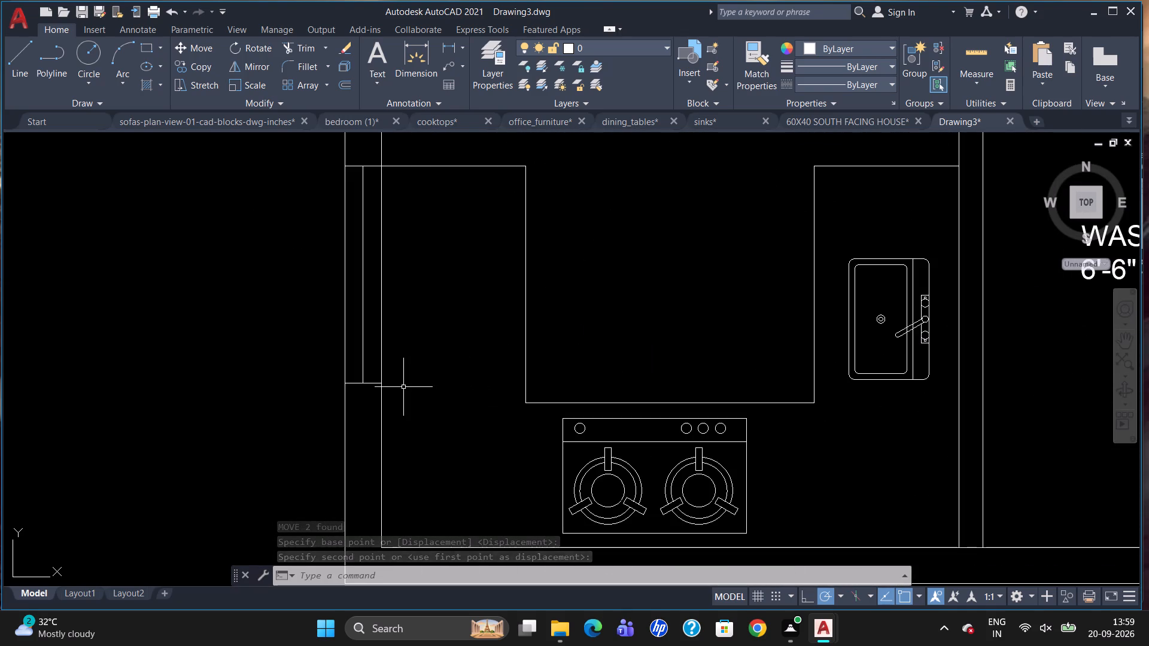
{"action": "scroll", "coordinate": [403, 387], "scroll_direction": "down", "scroll_amount": 3}
{"action": "scroll", "coordinate": [791, 446], "scroll_direction": "up", "scroll_amount": 2}
{"action": "scroll", "coordinate": [507, 415], "scroll_direction": "down", "scroll_amount": 2}
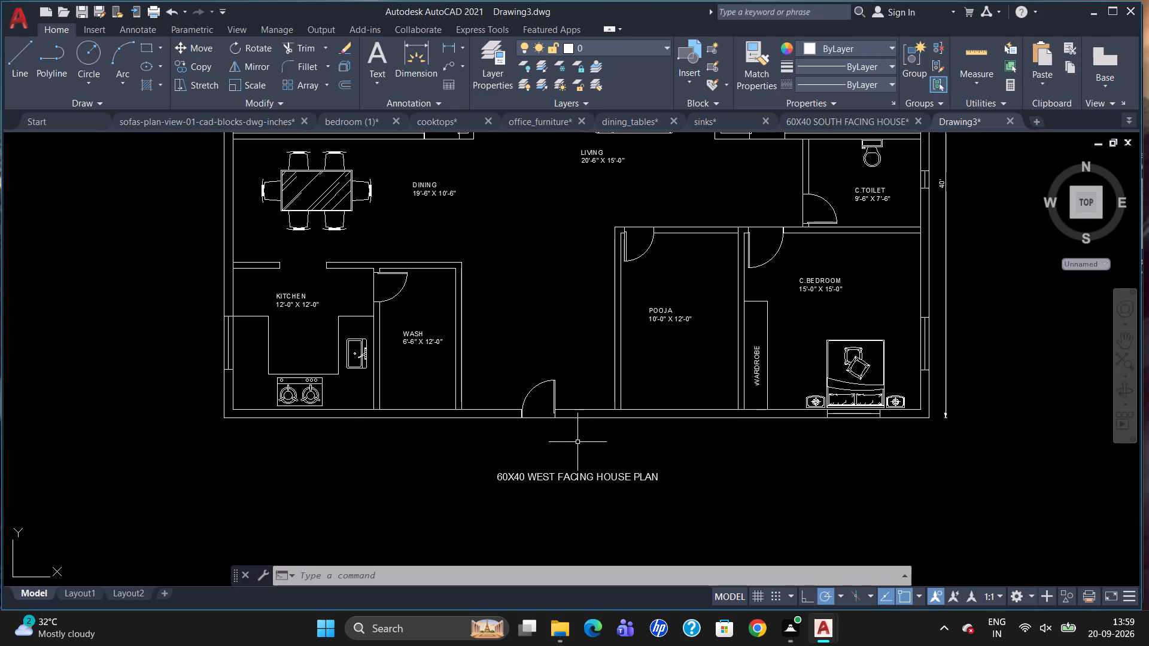
{"action": "scroll", "coordinate": [581, 442], "scroll_direction": "down", "scroll_amount": 1}
{"action": "scroll", "coordinate": [519, 502], "scroll_direction": "up", "scroll_amount": 1}
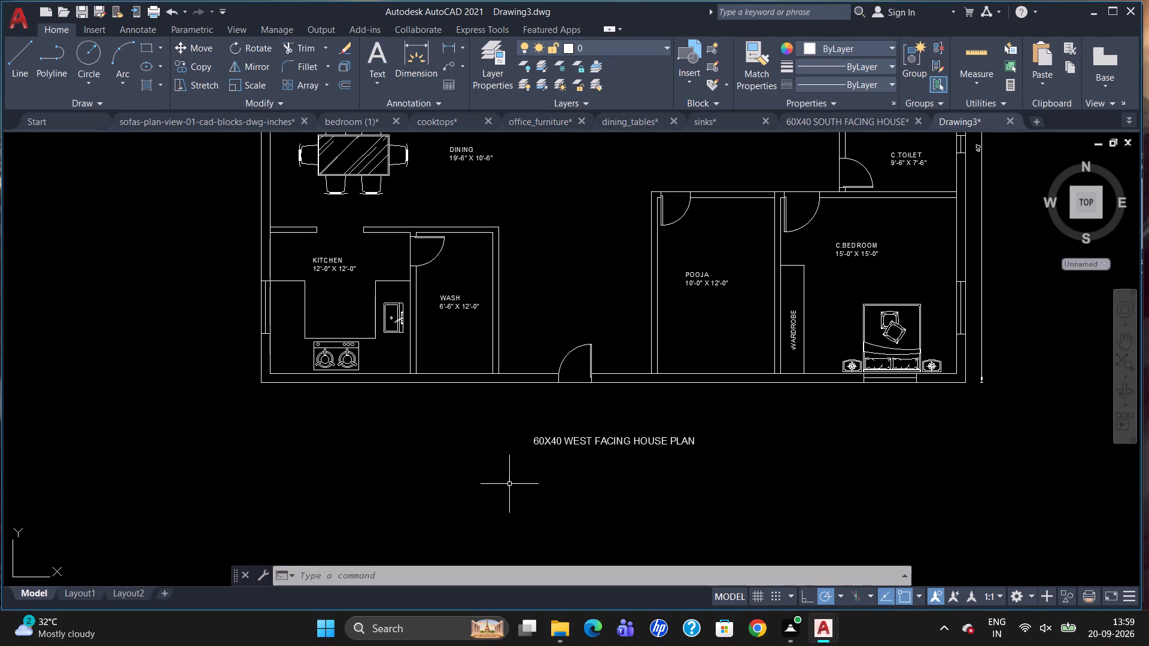
Draw a 34 by 9 inch rectangle in the empty space below the plan title.
{"action": "type", "text": "REC"}
{"action": "key", "text": "Return"}
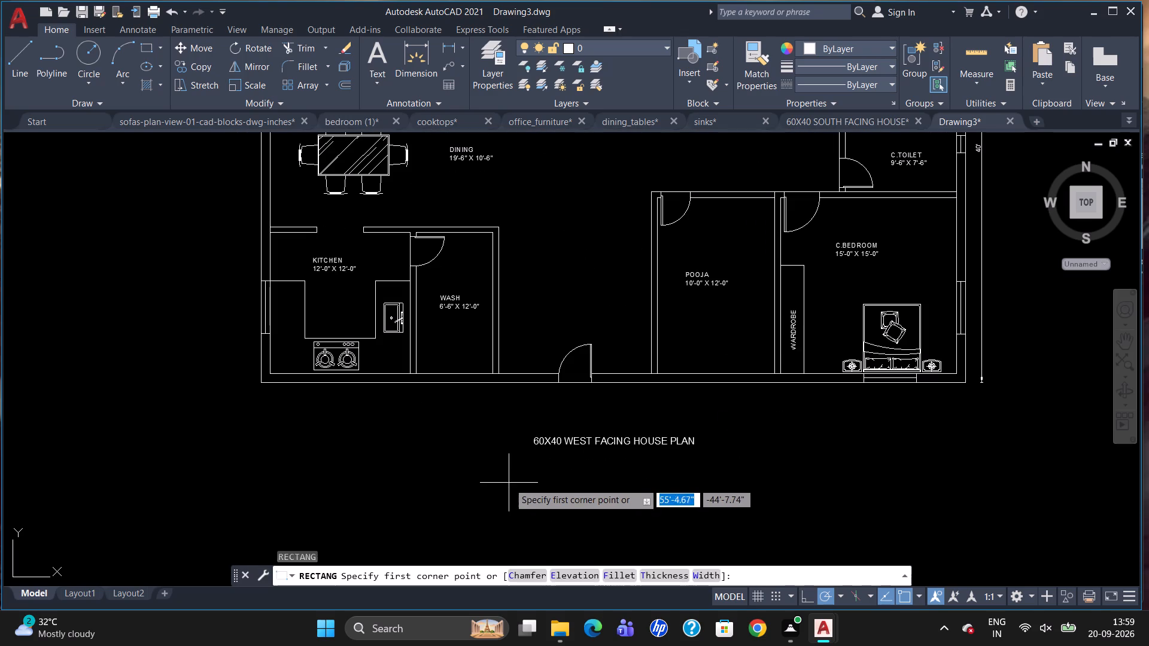
{"action": "left_click", "coordinate": [508, 483]}
{"action": "type", "text": "34"}
{"action": "key", "text": "Tab"}
{"action": "key", "text": "9"}
{"action": "key", "text": "Return"}
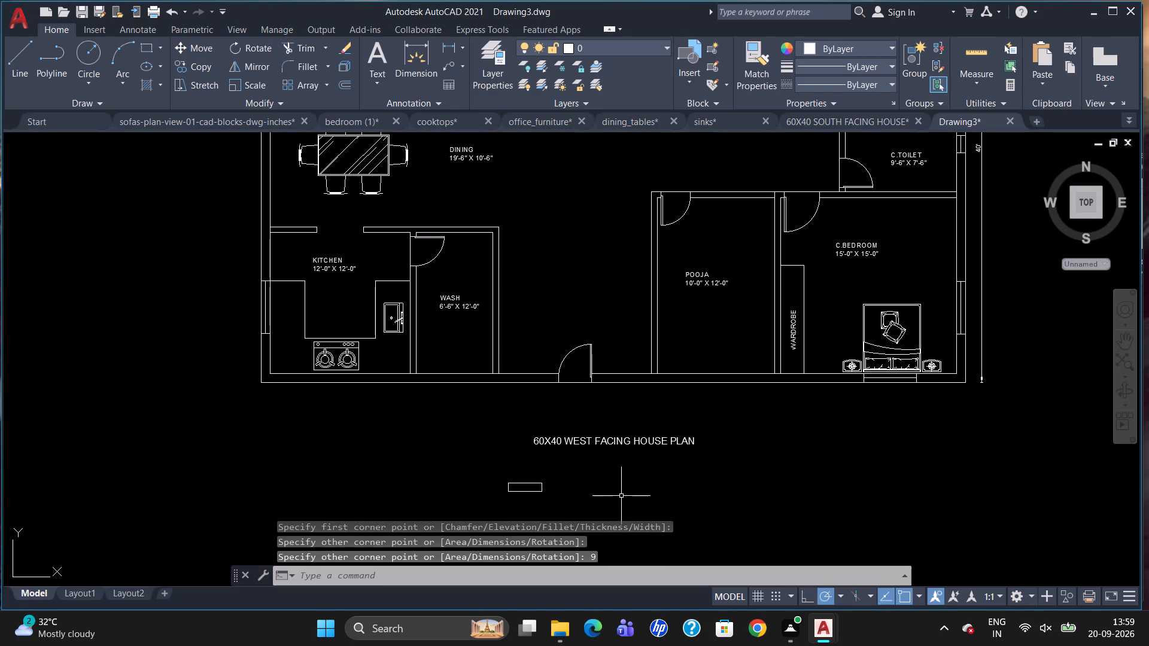
Draw a horizontal centre line across the small rectangle and group the two objects as a window symbol.
{"action": "key", "text": "l"}
{"action": "key", "text": "Return"}
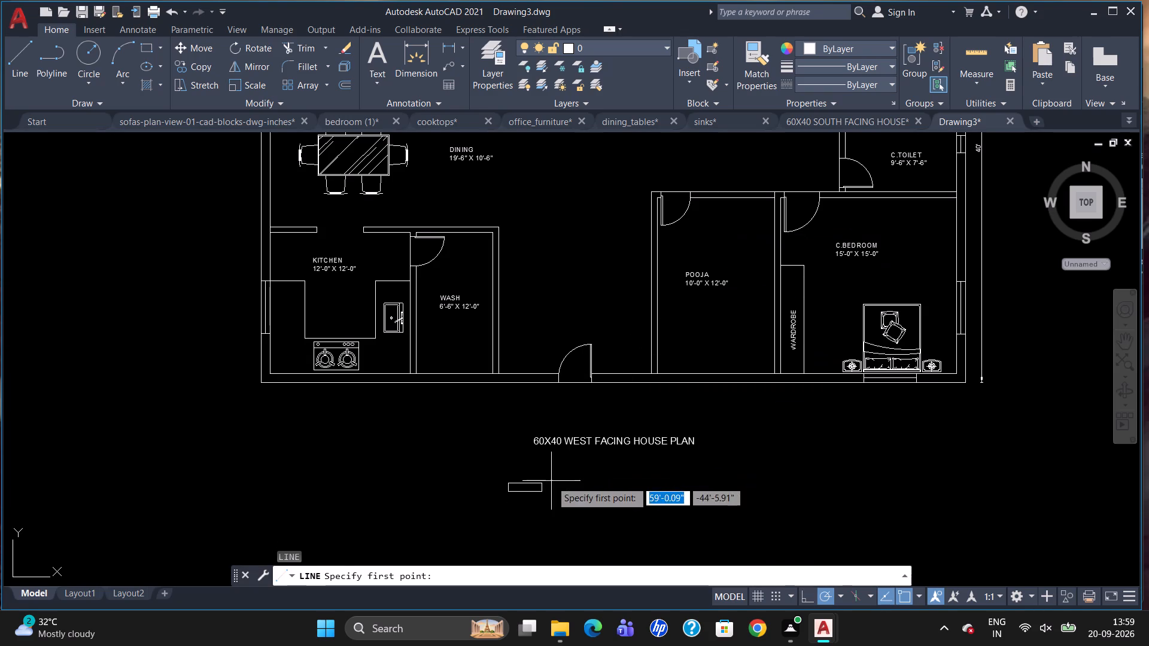
{"action": "scroll", "coordinate": [534, 489], "scroll_direction": "up", "scroll_amount": 2}
{"action": "left_click_drag", "start_coordinate": [469, 483], "coordinate": [479, 483]}
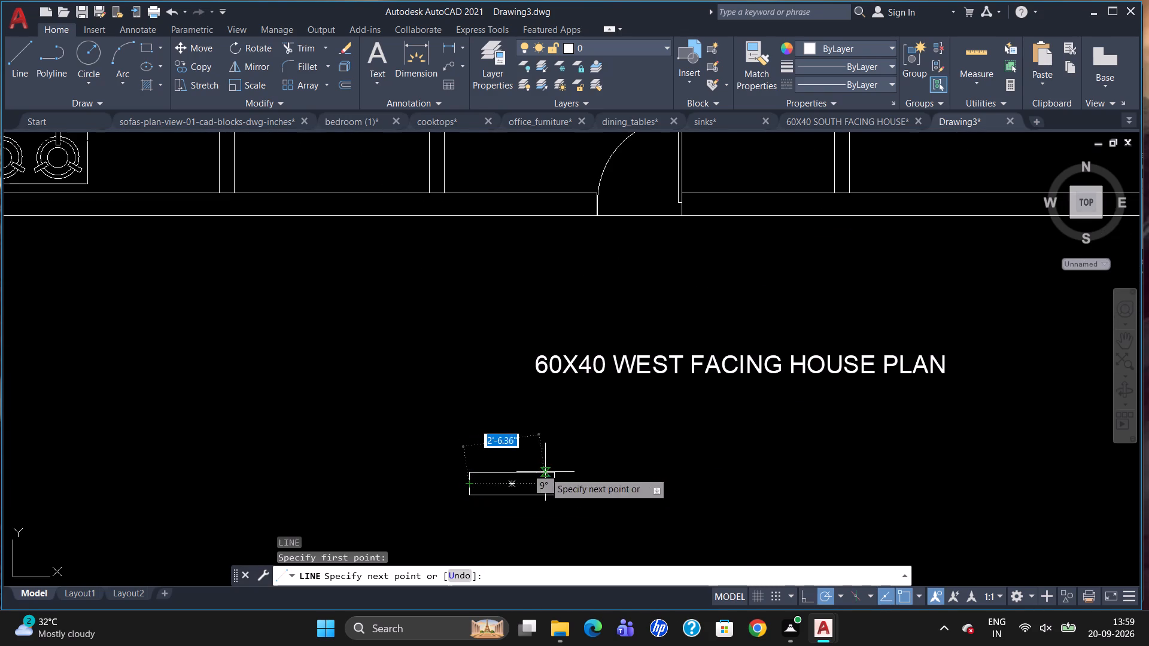
{"action": "left_click", "coordinate": [555, 481]}
{"action": "key", "text": "Escape"}
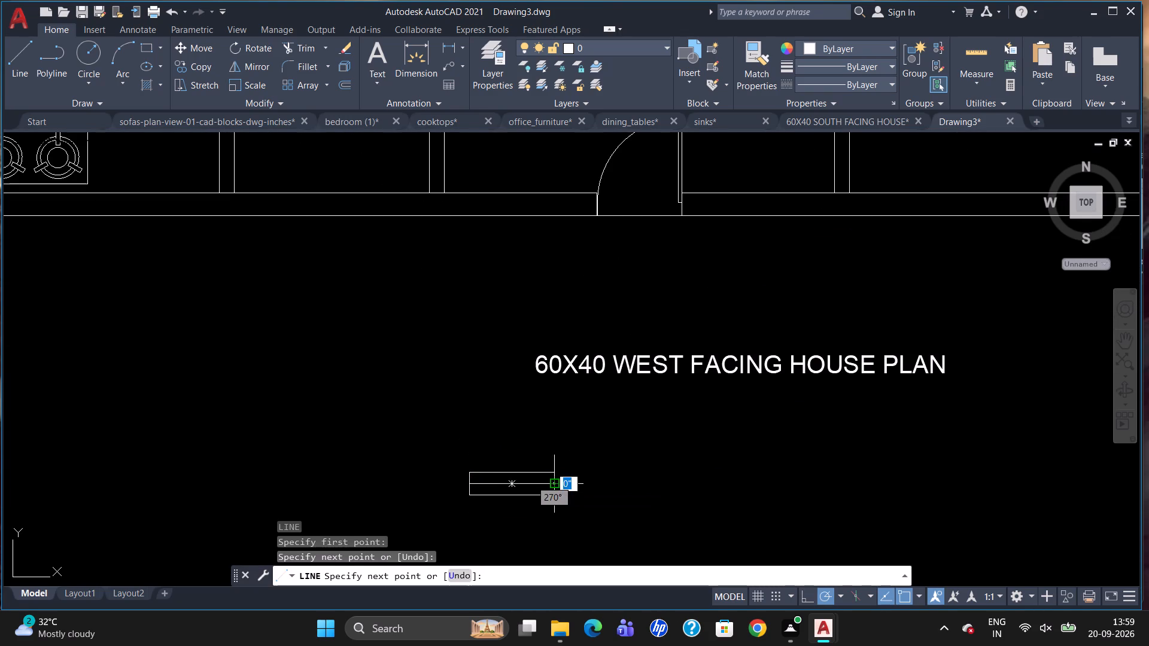
{"action": "left_click", "coordinate": [555, 484]}
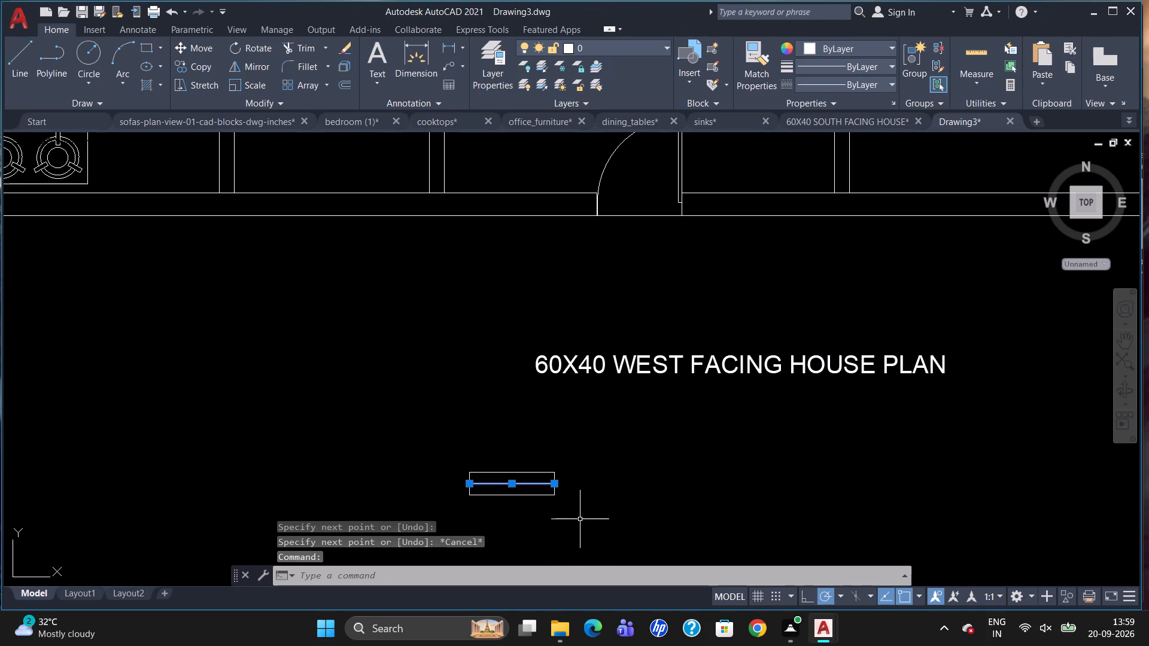
{"action": "left_click_drag", "start_coordinate": [580, 516], "coordinate": [485, 495]}
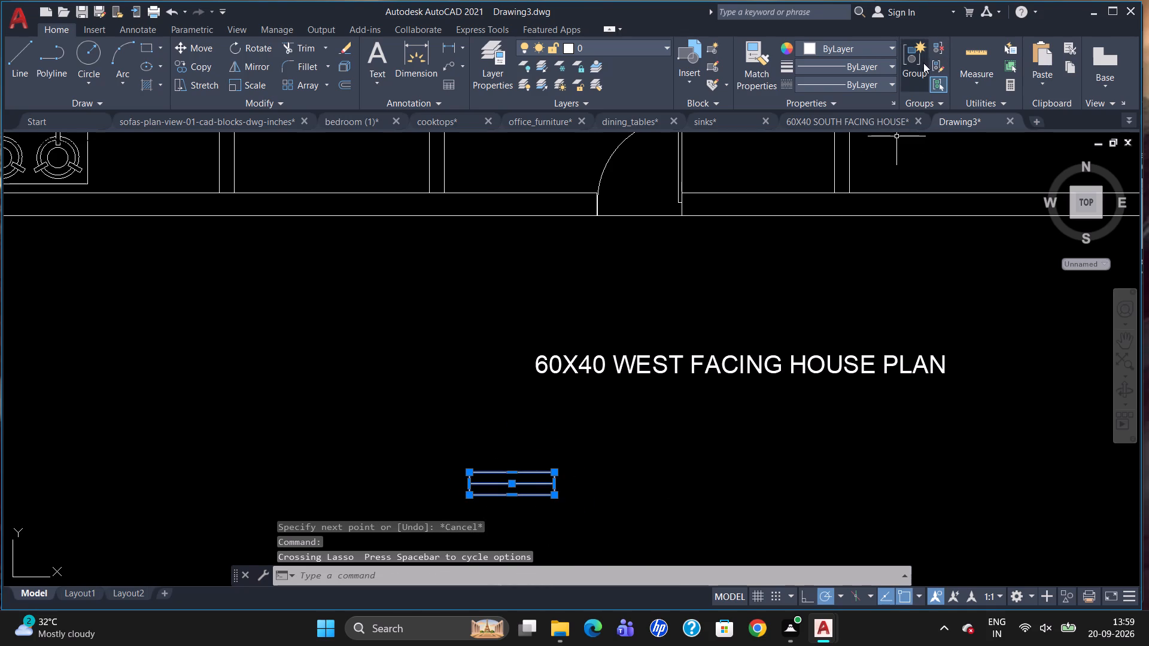
{"action": "left_click", "coordinate": [919, 60]}
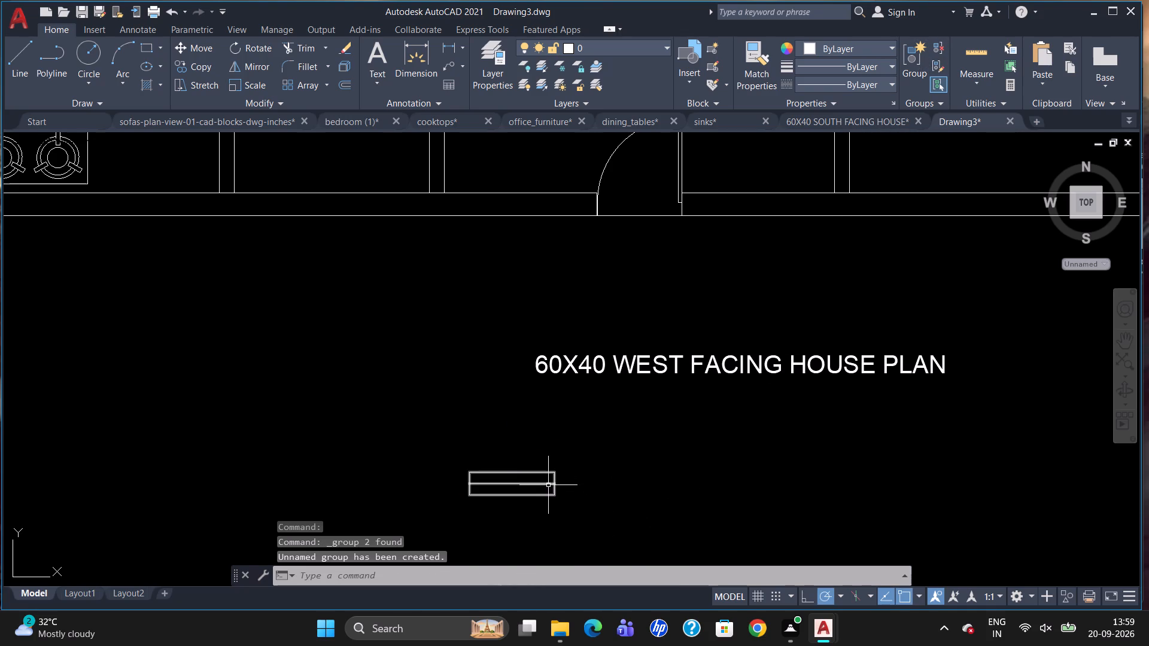
Move the grouped window symbol into the south wall of the wash area, with its bottom edge on the wall's outer line.
{"action": "left_click", "coordinate": [548, 485]}
{"action": "key", "text": "m"}
{"action": "key", "text": "Return"}
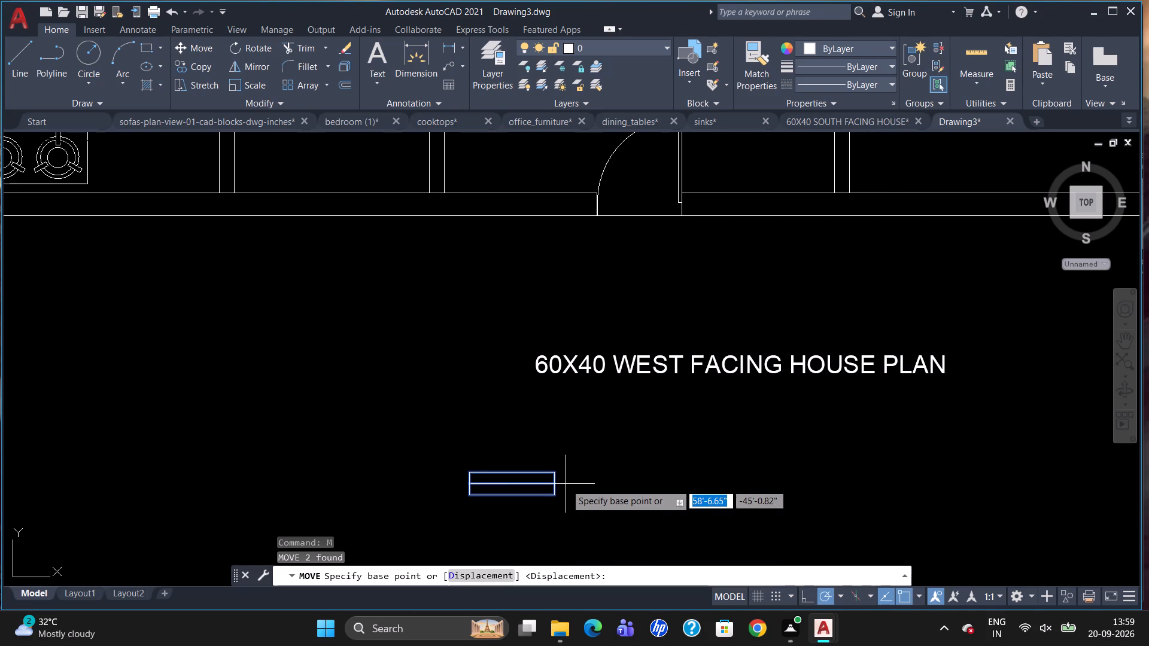
{"action": "left_click", "coordinate": [552, 494]}
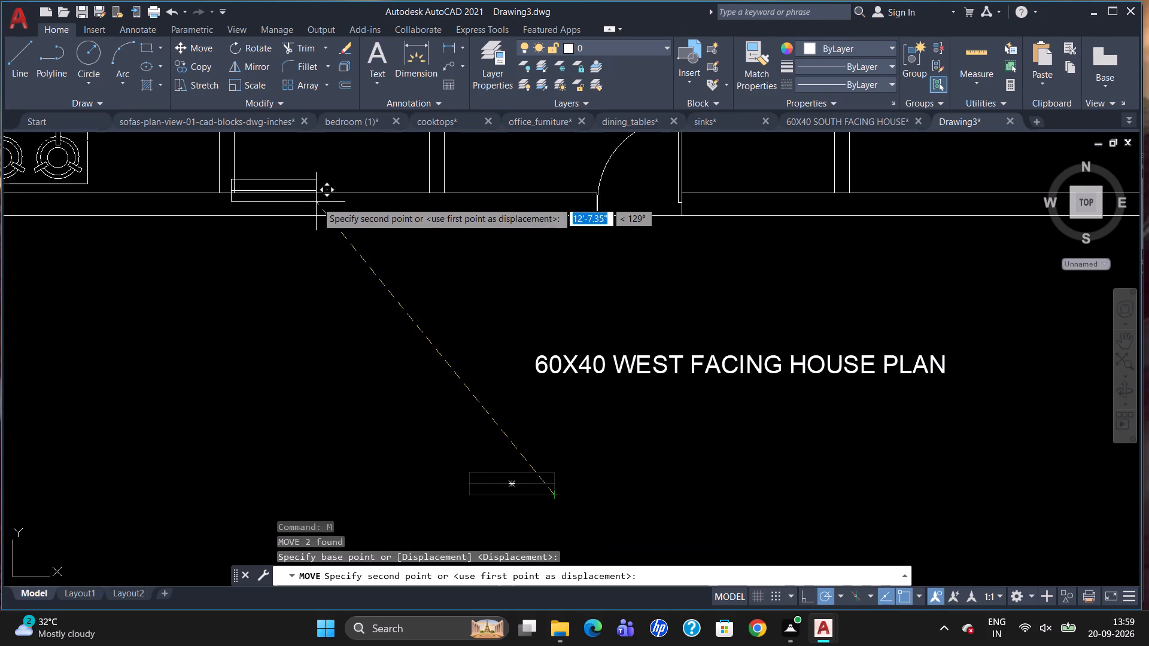
{"action": "scroll", "coordinate": [331, 208], "scroll_direction": "up", "scroll_amount": 2}
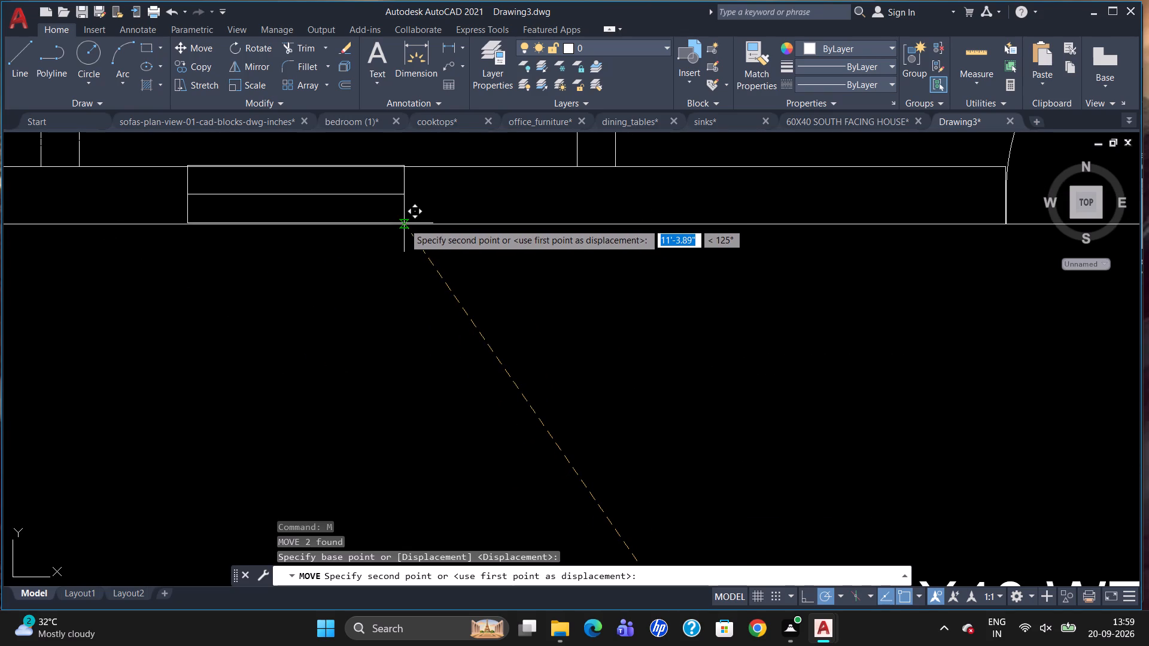
{"action": "left_click", "coordinate": [404, 225]}
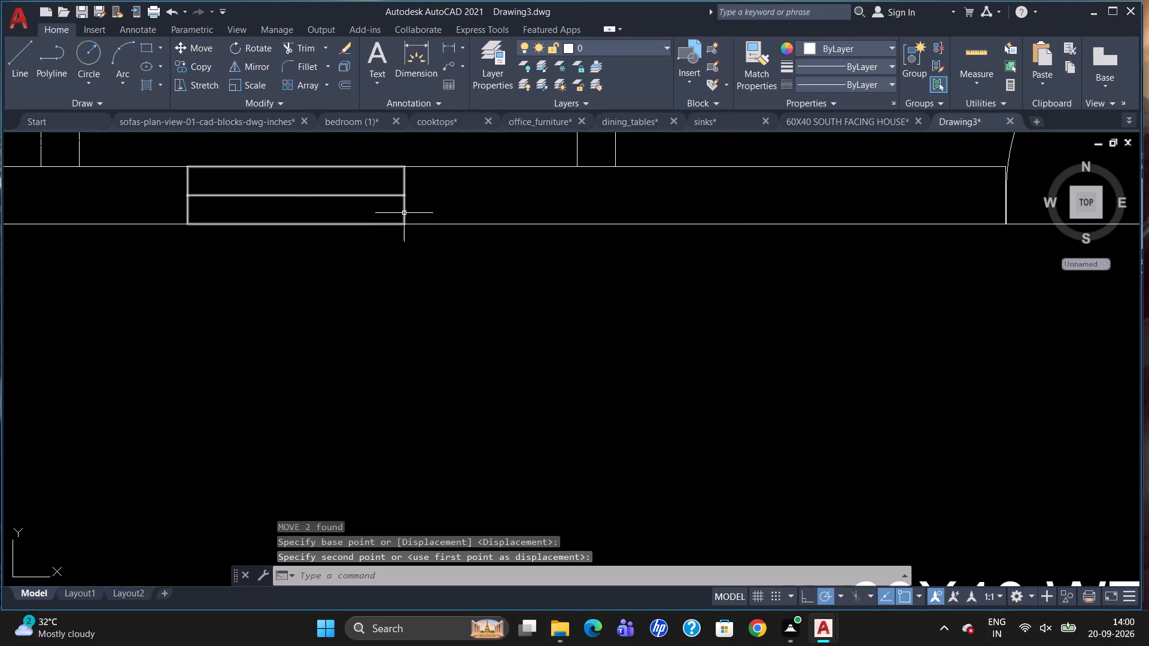
Copy the wash area's window along the south wall to the pooja room.
{"action": "left_click_drag", "start_coordinate": [404, 213], "coordinate": [402, 225]}
{"action": "type", "text": "CO"}
{"action": "key", "text": "Return"}
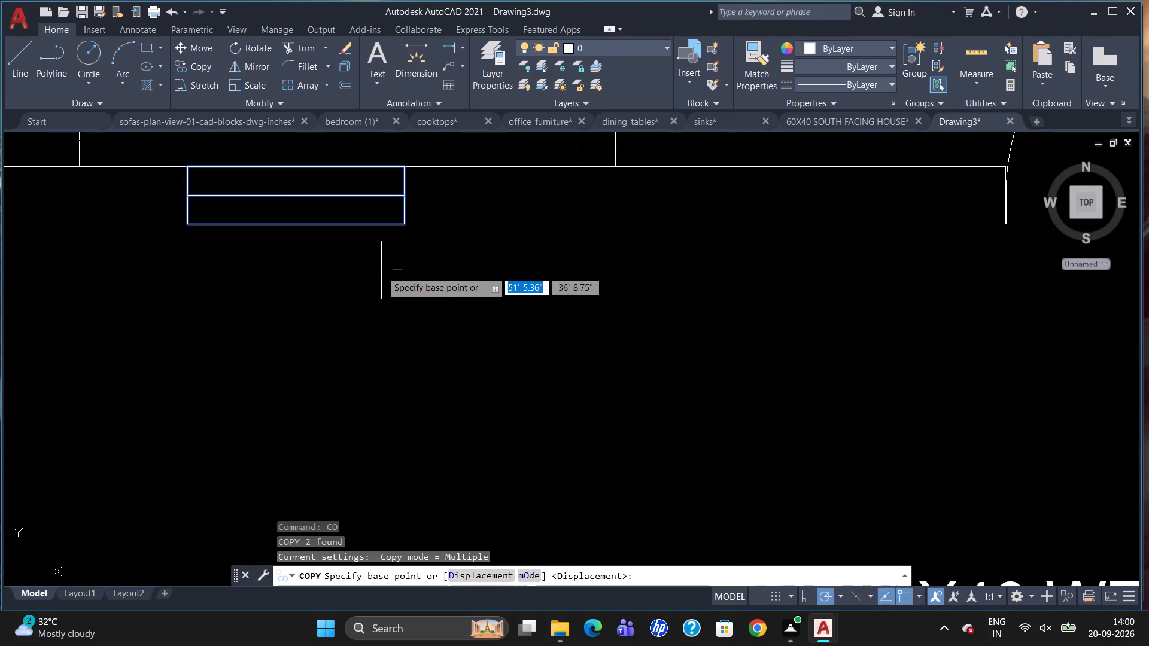
{"action": "left_click_drag", "start_coordinate": [406, 219], "coordinate": [408, 225]}
{"action": "scroll", "coordinate": [408, 243], "scroll_direction": "down", "scroll_amount": 2}
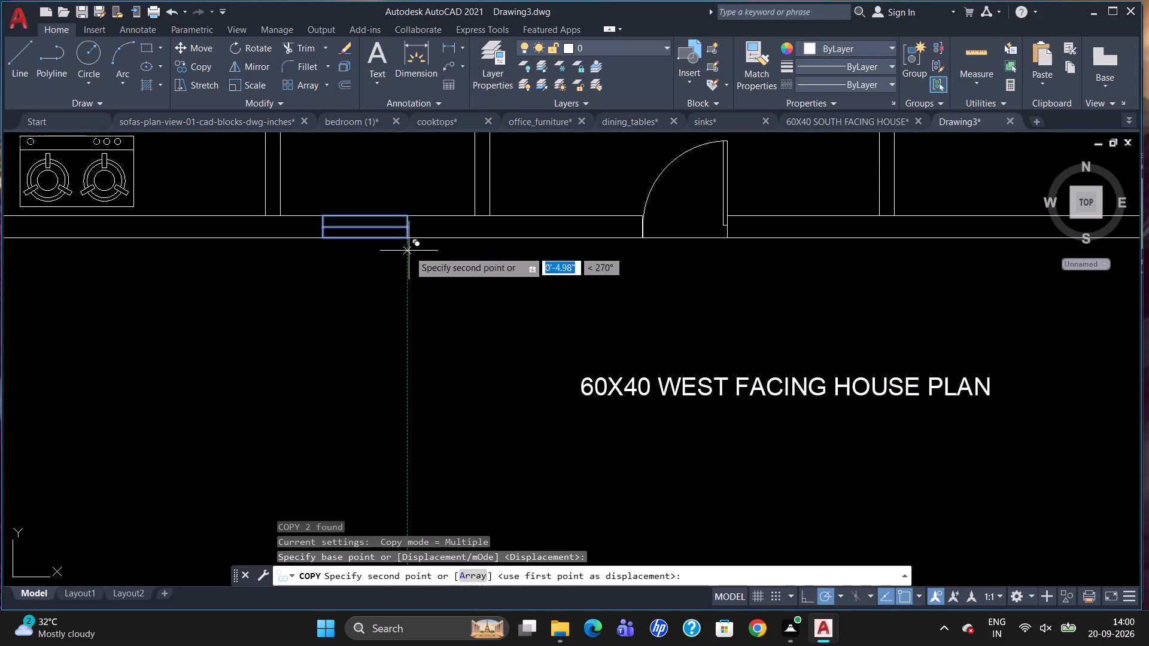
{"action": "scroll", "coordinate": [592, 260], "scroll_direction": "down", "scroll_amount": 3}
{"action": "scroll", "coordinate": [732, 267], "scroll_direction": "up", "scroll_amount": 4}
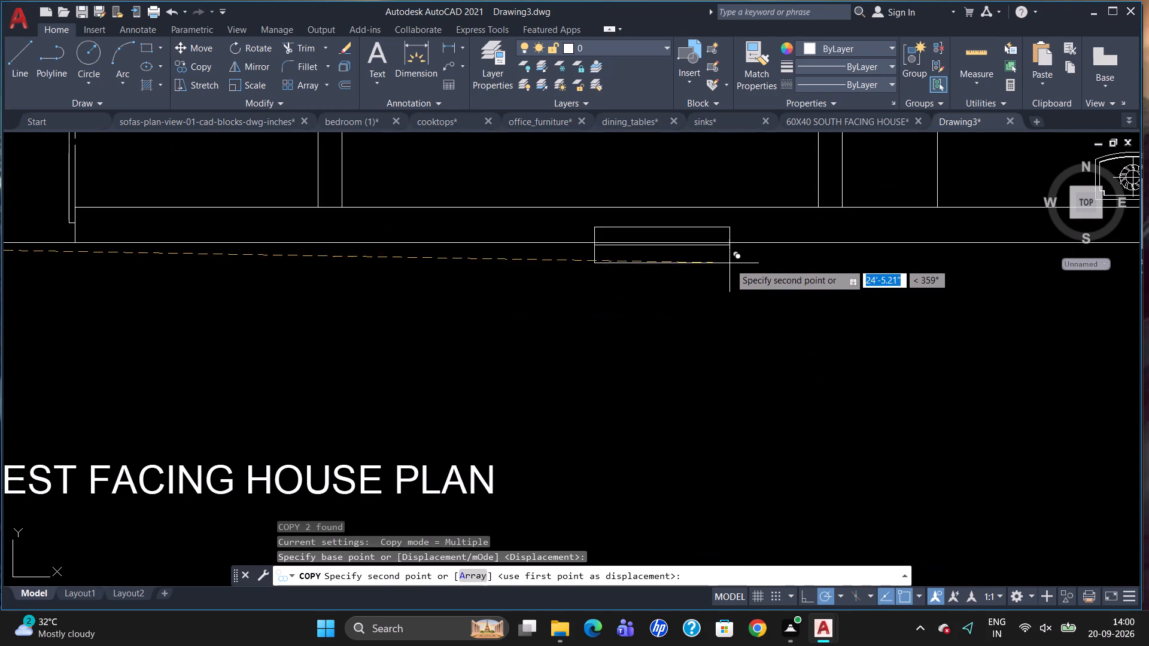
{"action": "left_click", "coordinate": [719, 242]}
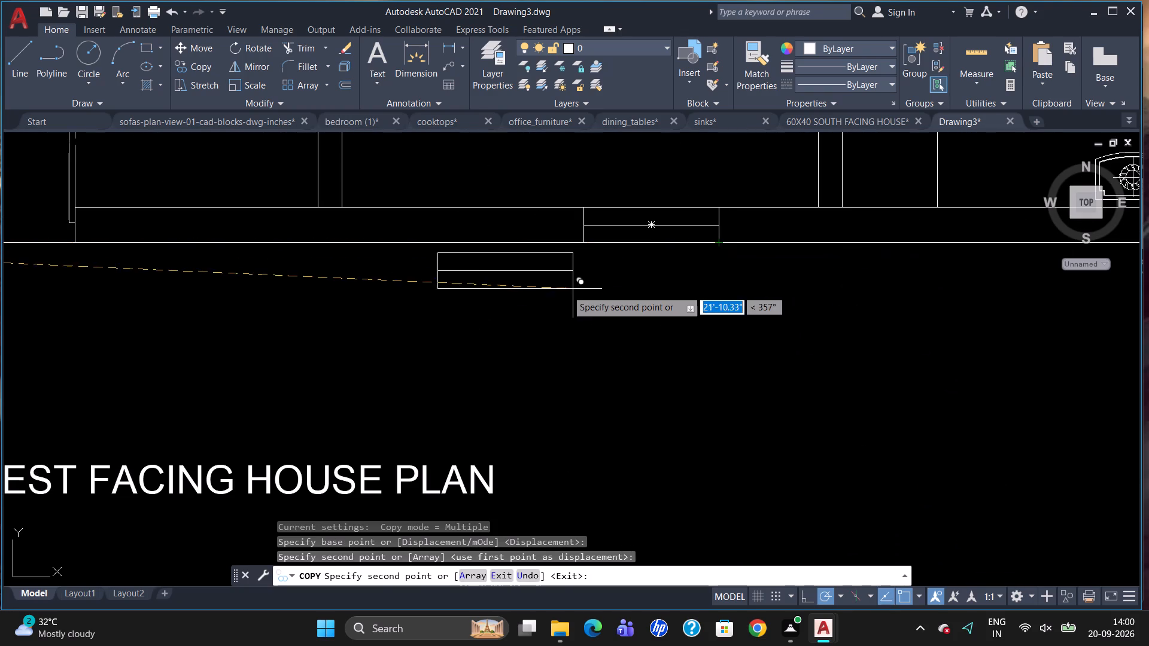
Place another copy of the window in the kitchen's south wall below the cooktop and end the copying.
{"action": "scroll", "coordinate": [562, 290], "scroll_direction": "down", "scroll_amount": 4}
{"action": "scroll", "coordinate": [616, 347], "scroll_direction": "down", "scroll_amount": 1}
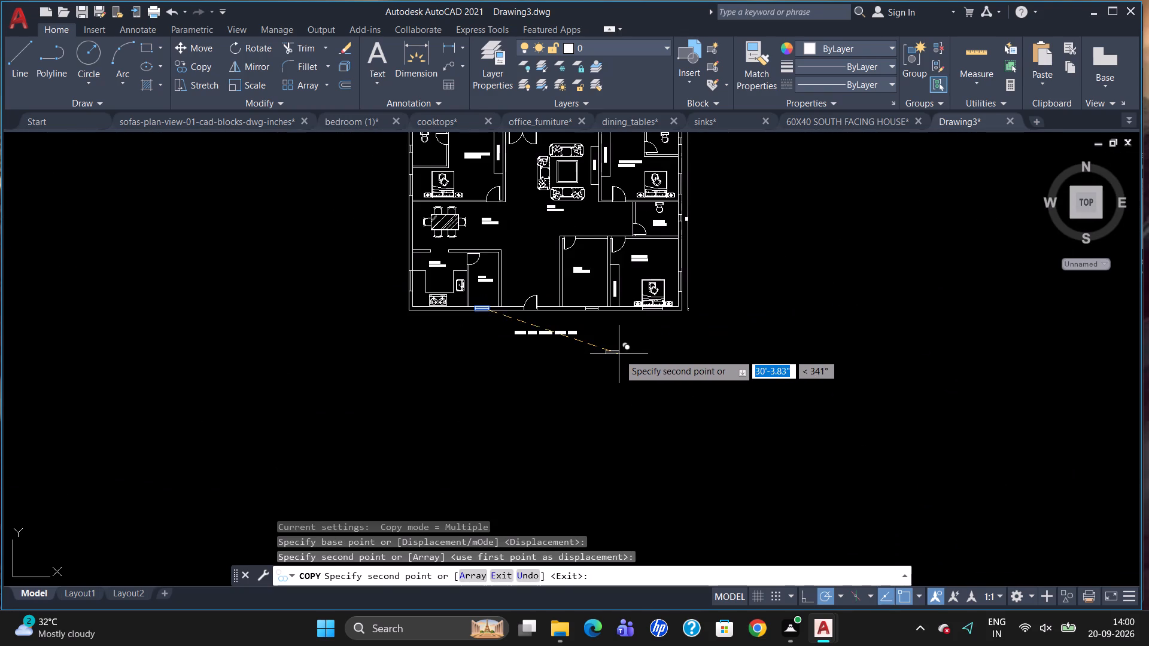
{"action": "scroll", "coordinate": [619, 354], "scroll_direction": "down", "scroll_amount": 1}
{"action": "scroll", "coordinate": [645, 254], "scroll_direction": "up", "scroll_amount": 2}
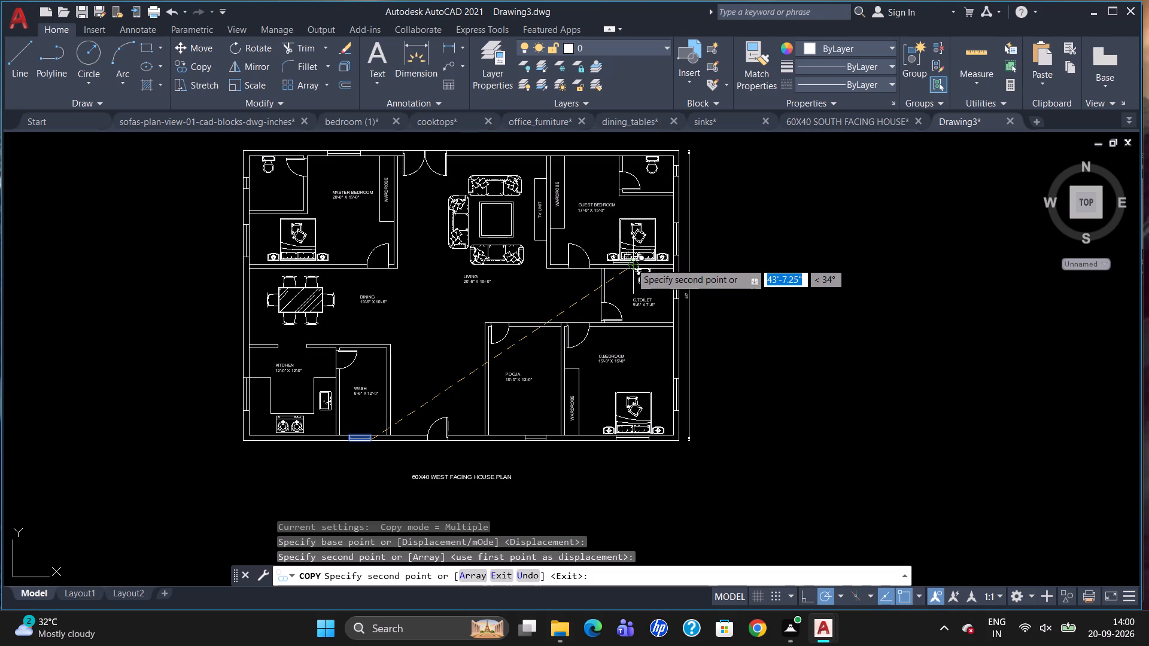
{"action": "scroll", "coordinate": [269, 483], "scroll_direction": "up", "scroll_amount": 2}
{"action": "scroll", "coordinate": [339, 389], "scroll_direction": "up", "scroll_amount": 3}
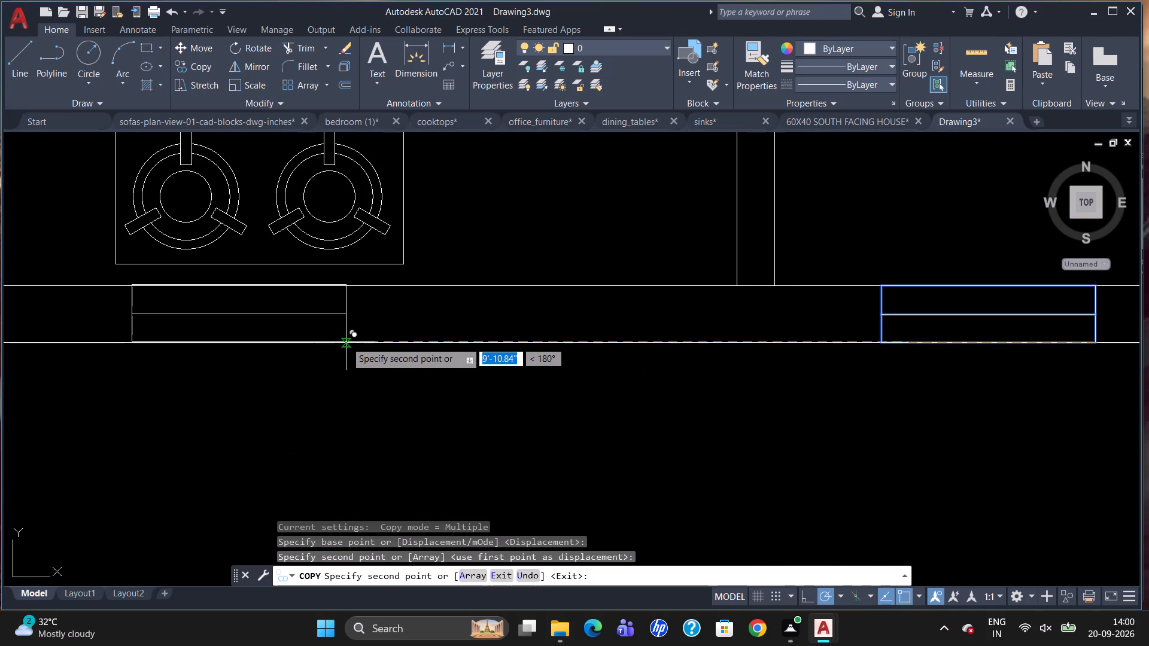
{"action": "left_click", "coordinate": [346, 343]}
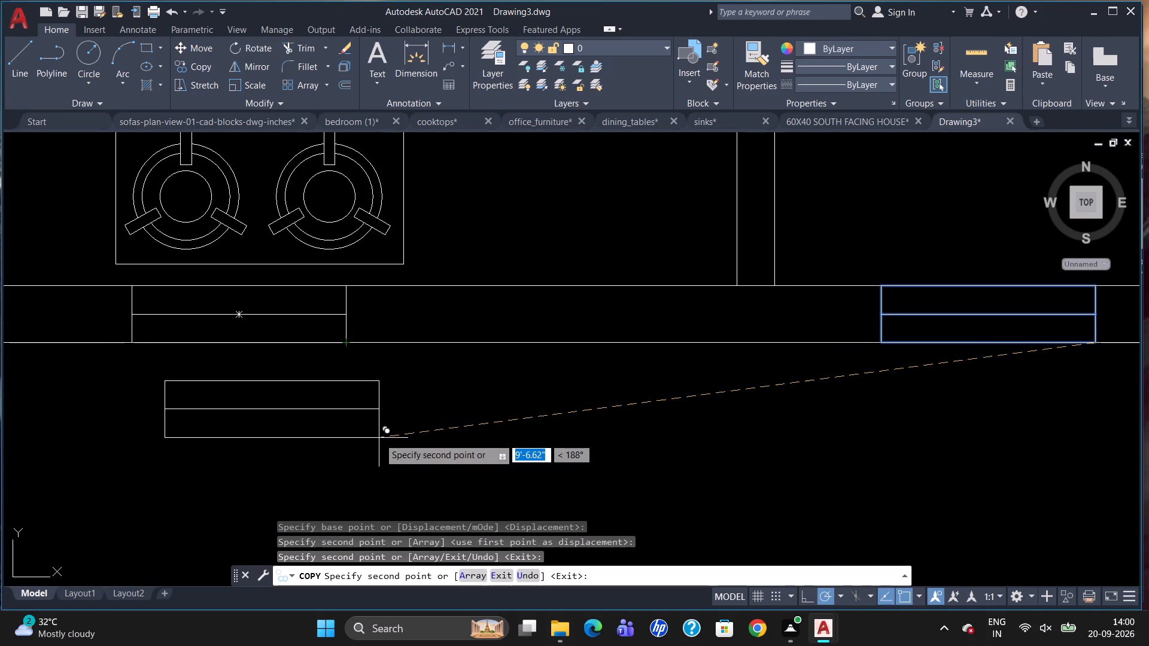
{"action": "key", "text": "Escape"}
{"action": "scroll", "coordinate": [503, 386], "scroll_direction": "down", "scroll_amount": 3}
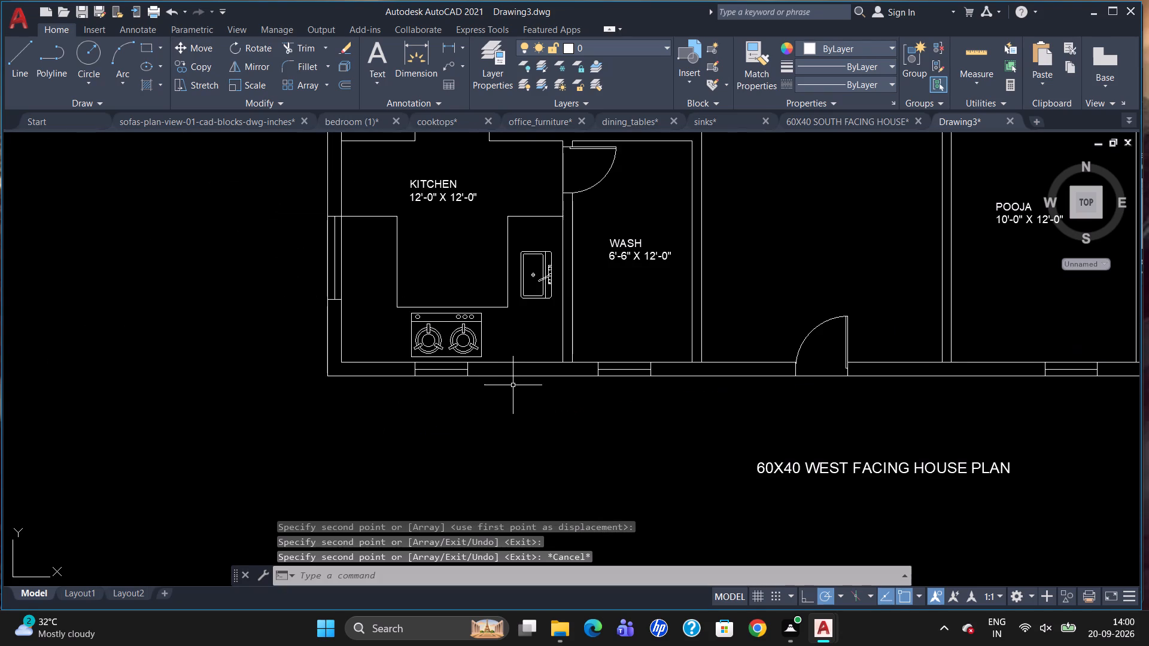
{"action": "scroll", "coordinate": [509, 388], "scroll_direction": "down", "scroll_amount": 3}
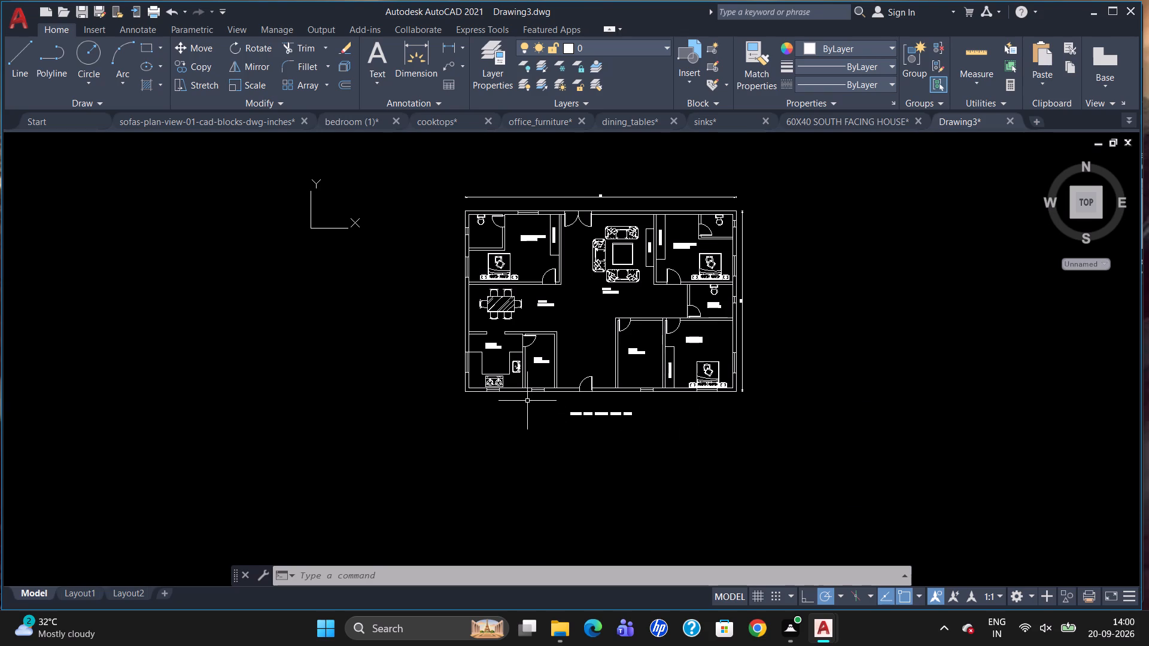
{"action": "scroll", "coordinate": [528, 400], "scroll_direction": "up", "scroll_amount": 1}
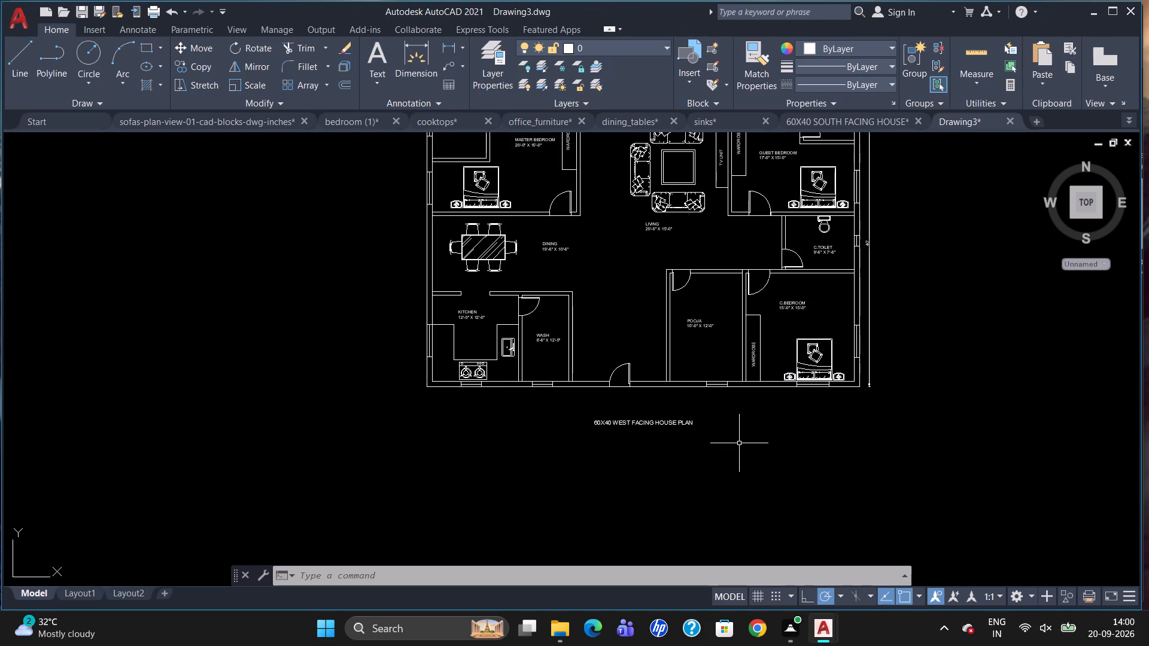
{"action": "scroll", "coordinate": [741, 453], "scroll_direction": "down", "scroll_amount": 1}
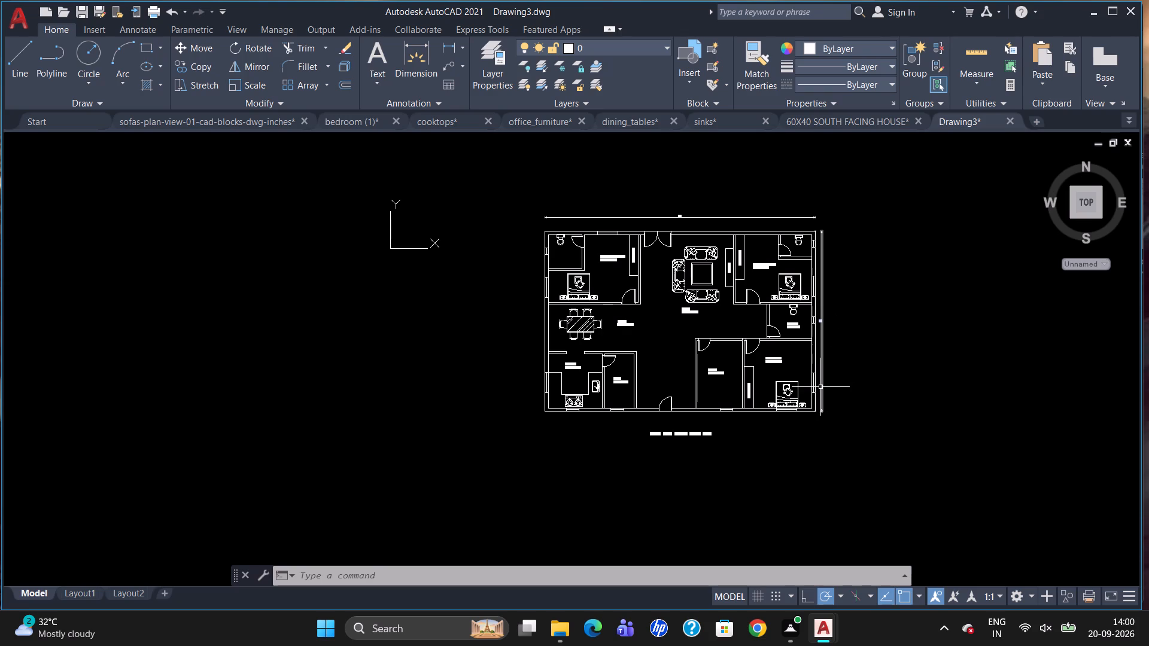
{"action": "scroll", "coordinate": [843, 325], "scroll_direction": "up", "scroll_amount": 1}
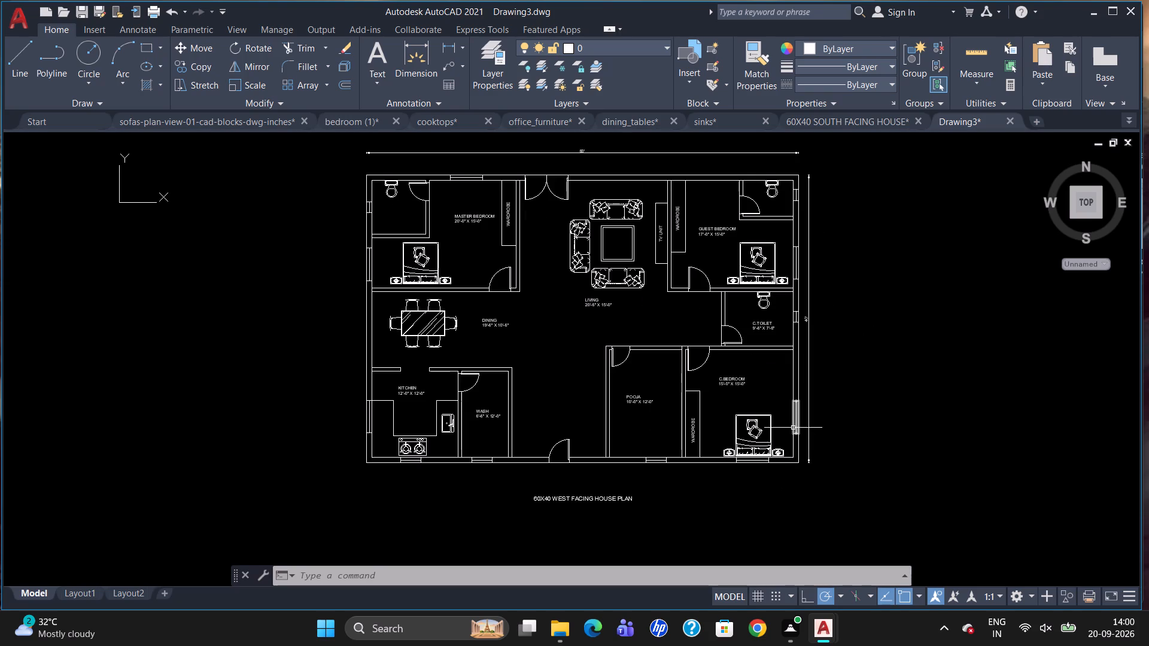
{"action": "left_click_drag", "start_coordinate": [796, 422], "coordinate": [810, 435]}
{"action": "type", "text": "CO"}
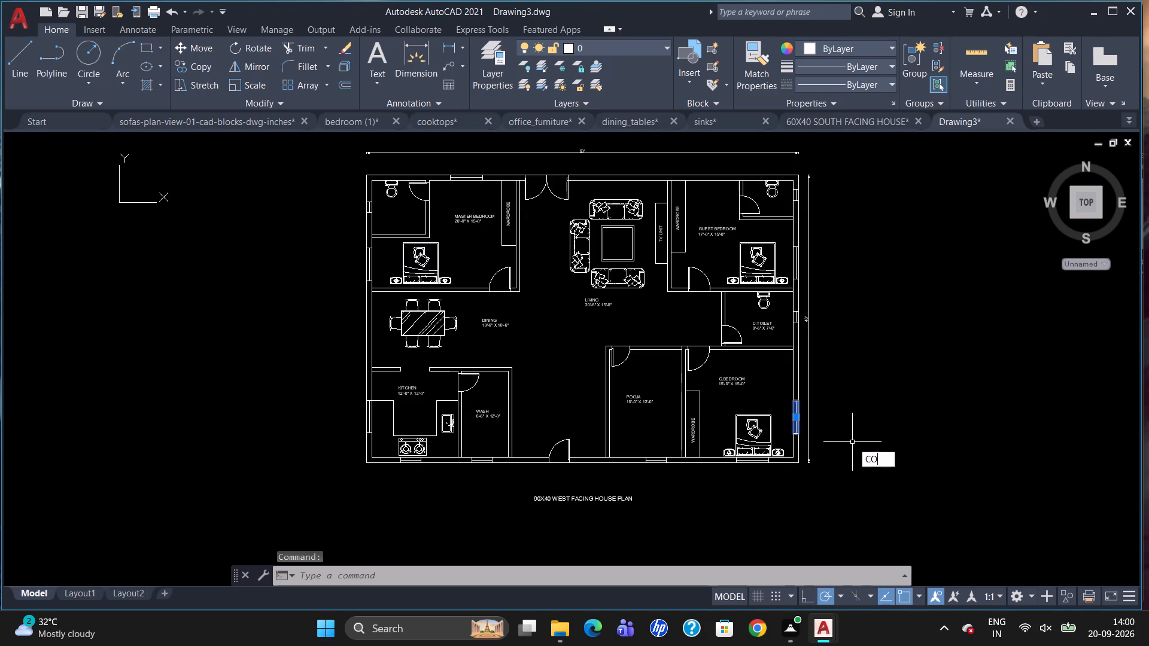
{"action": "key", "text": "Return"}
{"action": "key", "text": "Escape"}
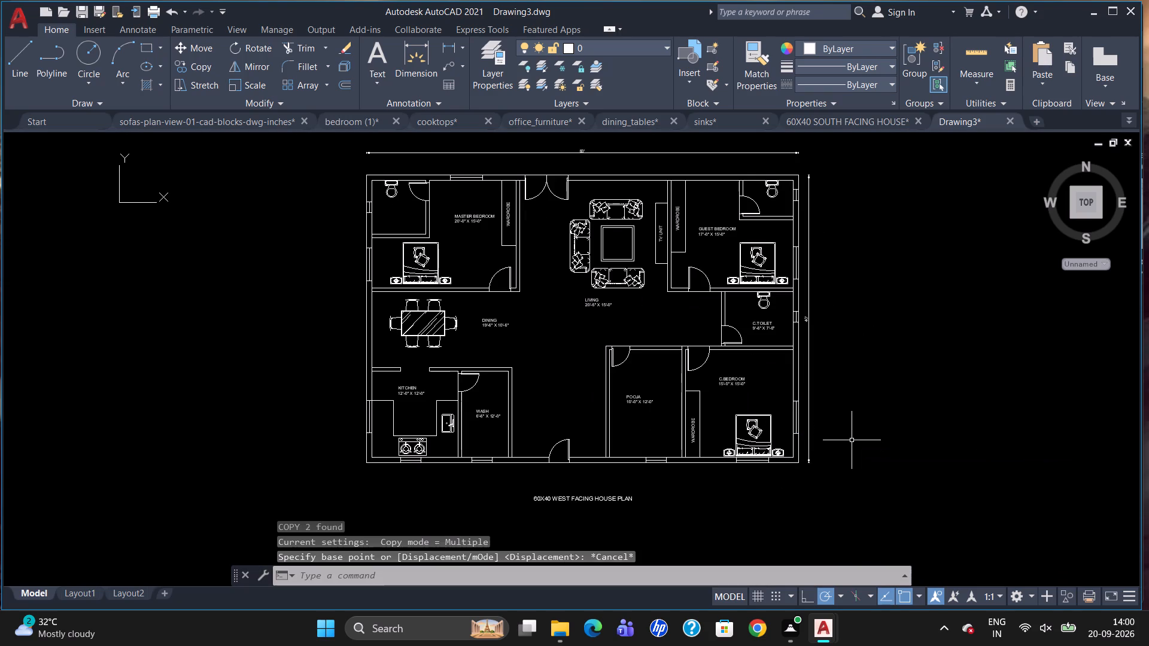
Copy the C.BEDROOM's south window into the north wall of the guest bedroom, just west of its attached toilet, and end the copying.
{"action": "key", "text": "v"}
{"action": "key", "text": "BackSpace"}
{"action": "type", "text": "CO"}
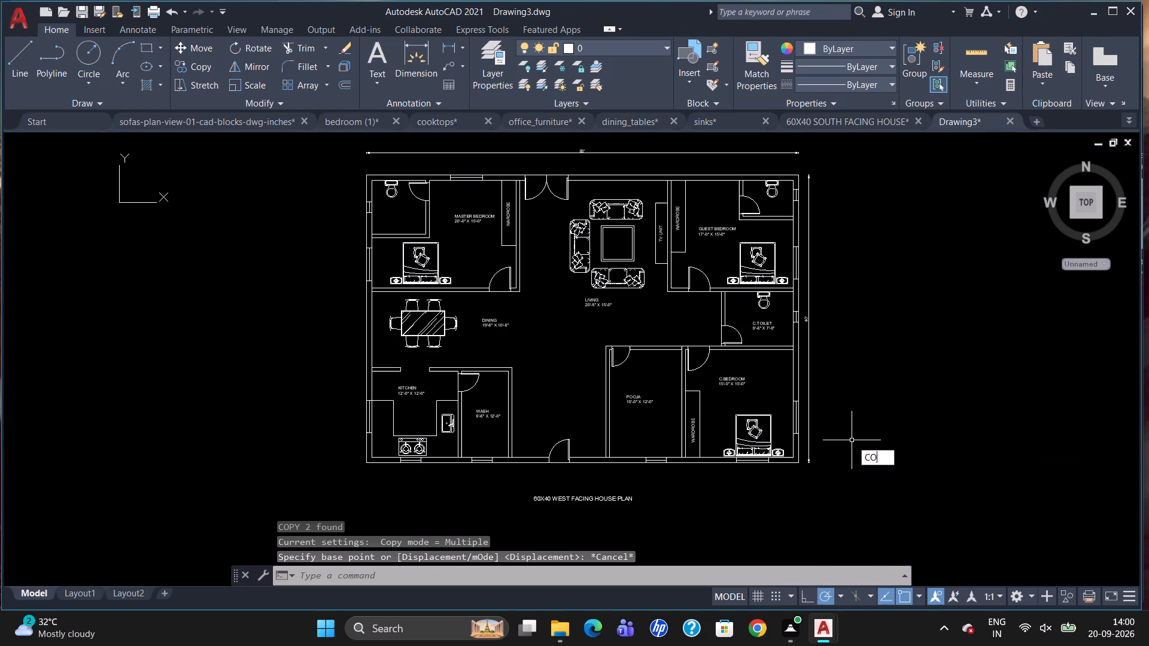
{"action": "key", "text": "Return"}
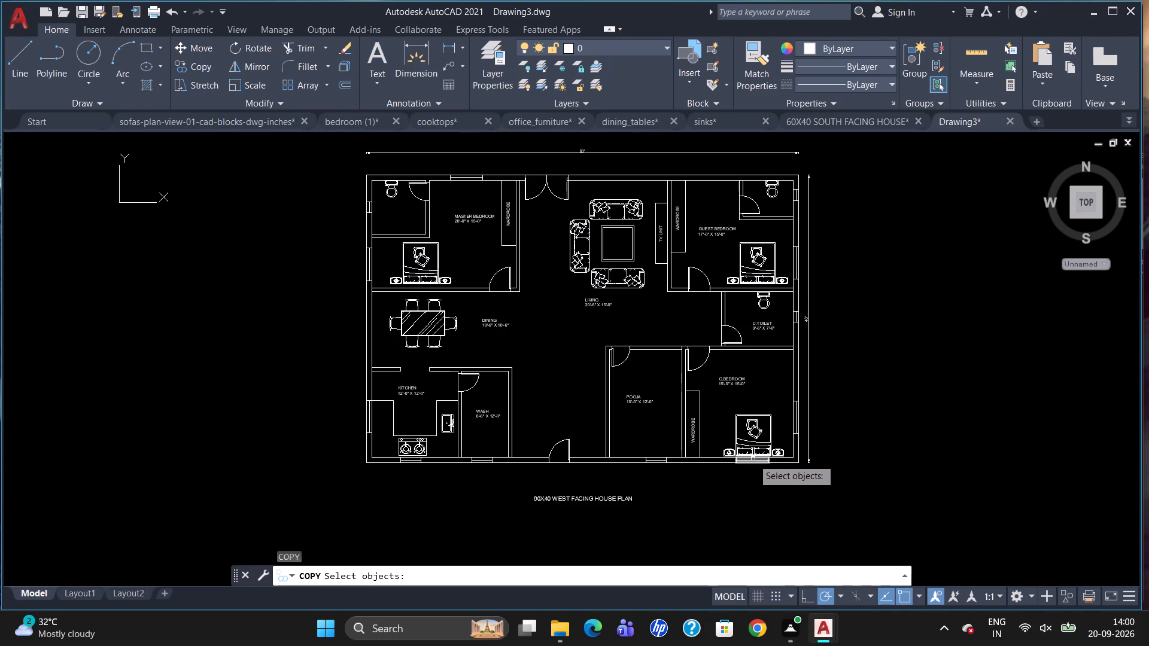
{"action": "left_click", "coordinate": [750, 464]}
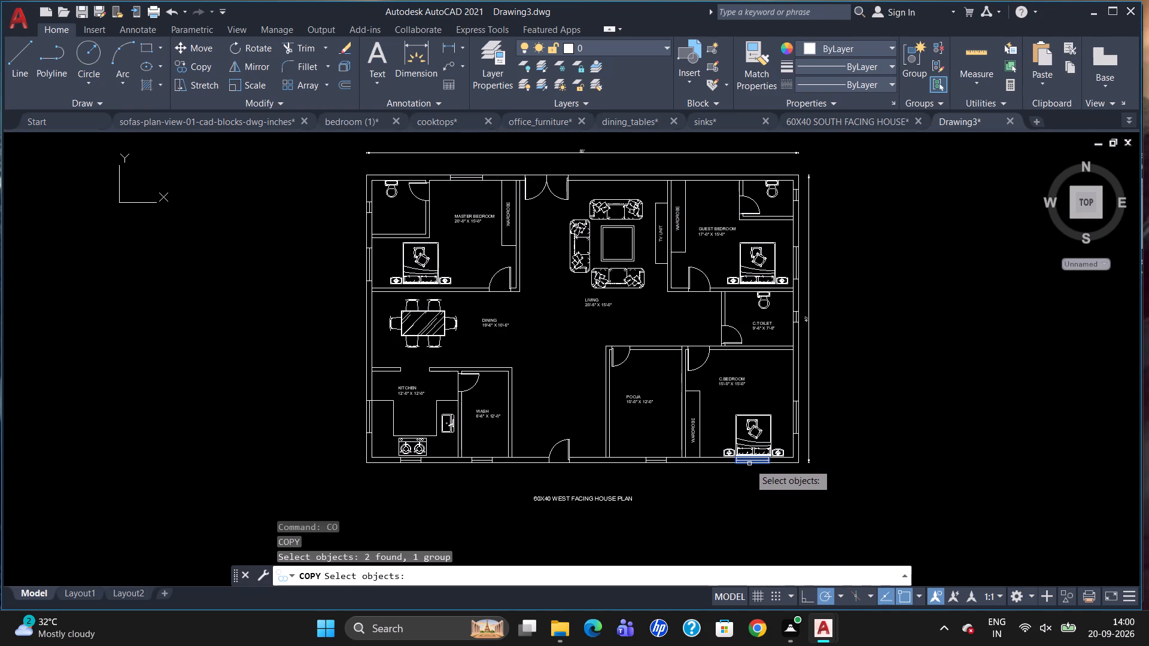
{"action": "key", "text": "Return"}
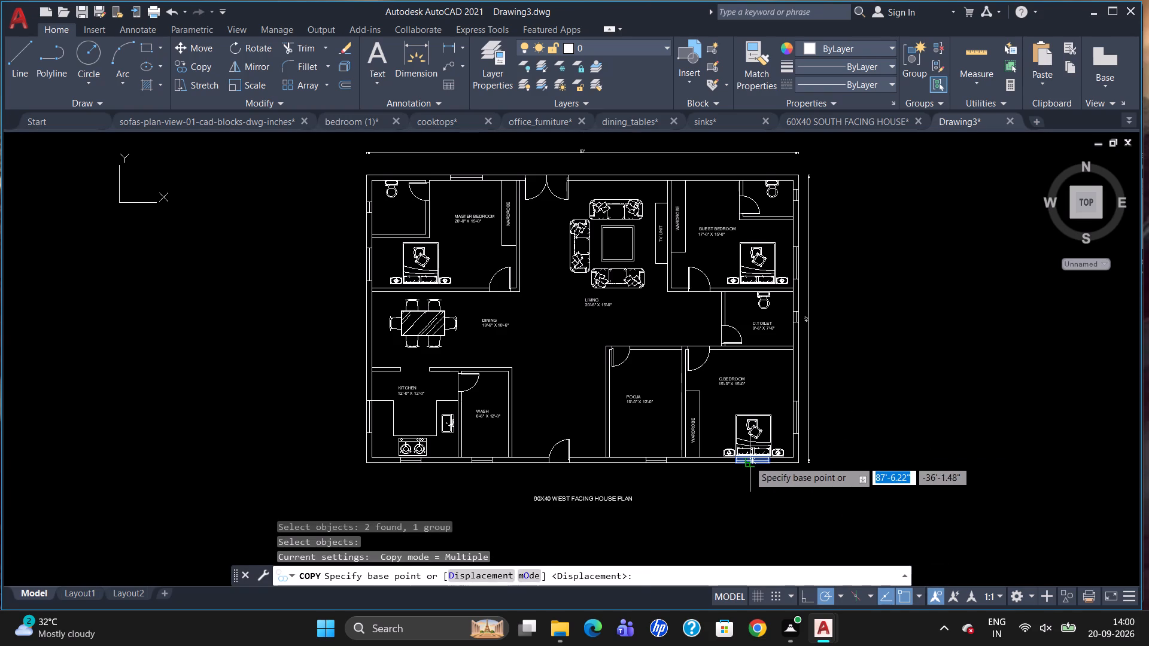
{"action": "left_click", "coordinate": [749, 462]}
{"action": "scroll", "coordinate": [746, 147], "scroll_direction": "up", "scroll_amount": 3}
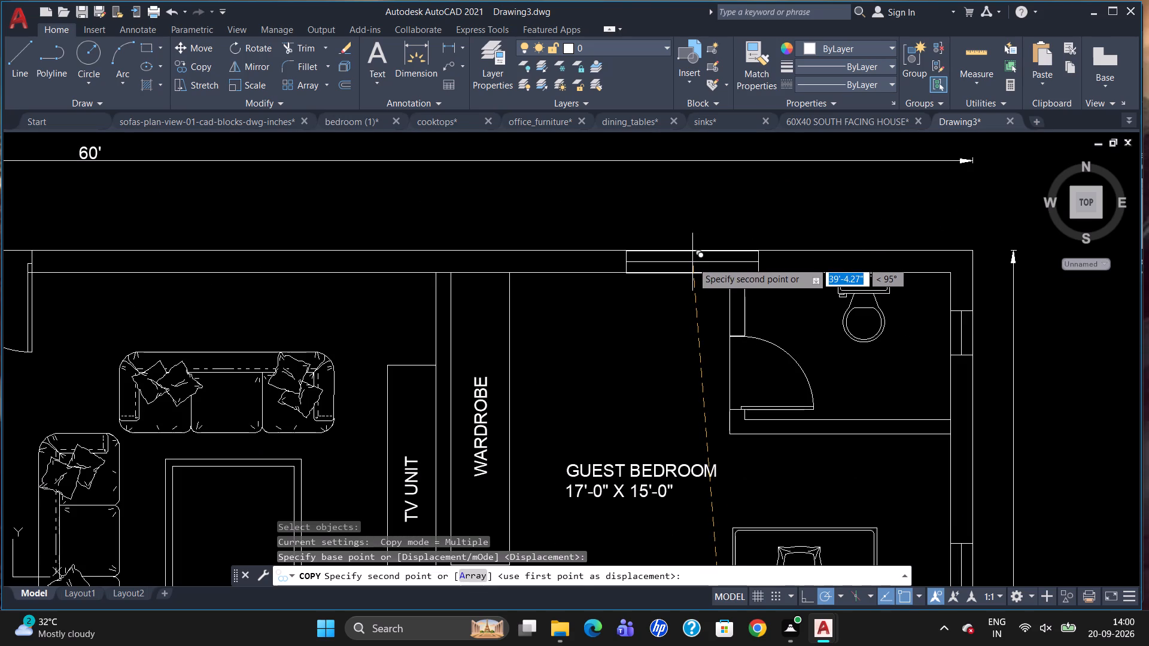
{"action": "left_click", "coordinate": [692, 261]}
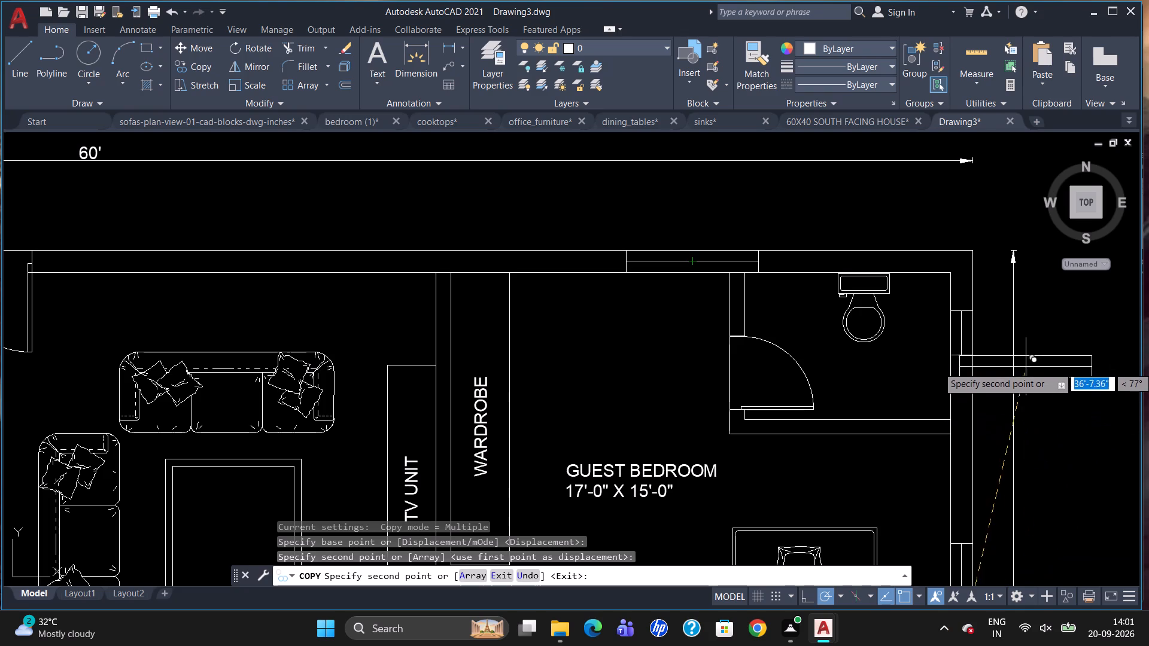
{"action": "scroll", "coordinate": [932, 313], "scroll_direction": "down", "scroll_amount": 1}
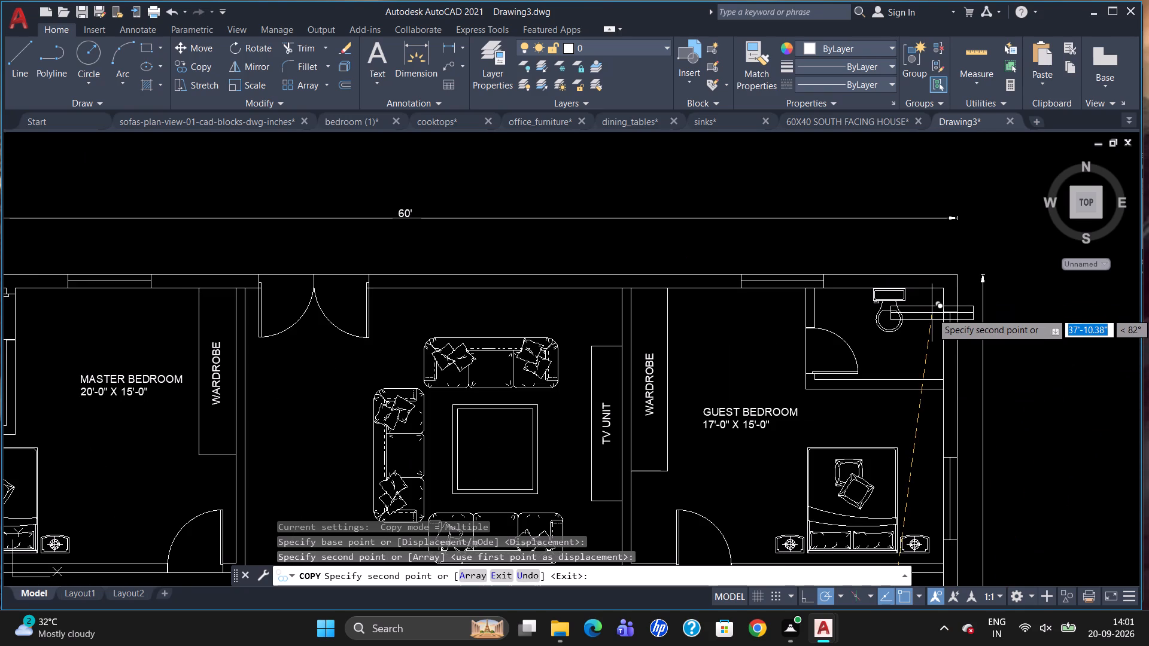
{"action": "key", "text": "Escape"}
{"action": "scroll", "coordinate": [756, 338], "scroll_direction": "down", "scroll_amount": 1}
{"action": "scroll", "coordinate": [782, 263], "scroll_direction": "down", "scroll_amount": 1}
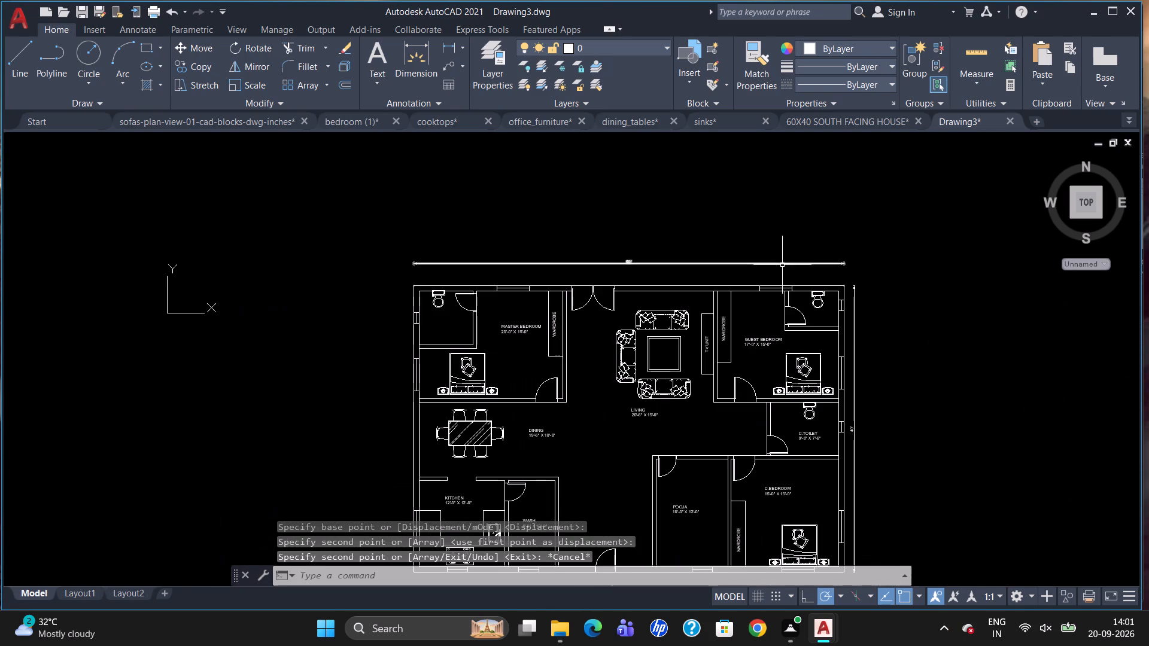
Move the guest bedroom's north window west along the north wall to the living room, above the sofa set.
{"action": "scroll", "coordinate": [765, 356], "scroll_direction": "up", "scroll_amount": 1}
{"action": "scroll", "coordinate": [709, 230], "scroll_direction": "down", "scroll_amount": 1}
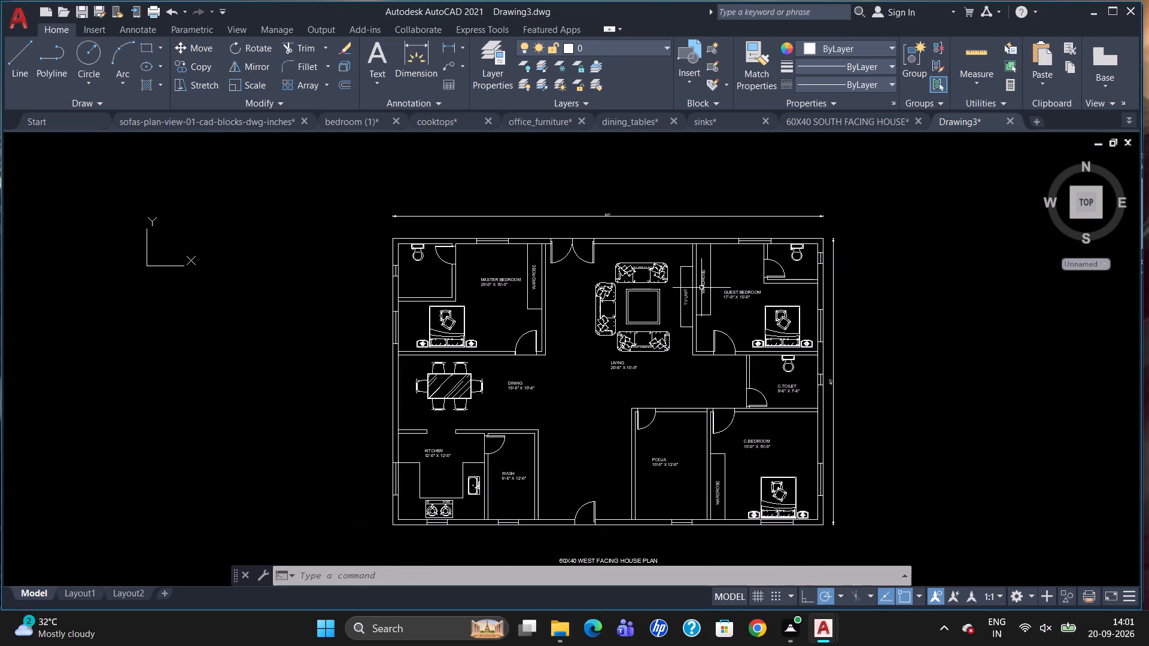
{"action": "left_click", "coordinate": [764, 240]}
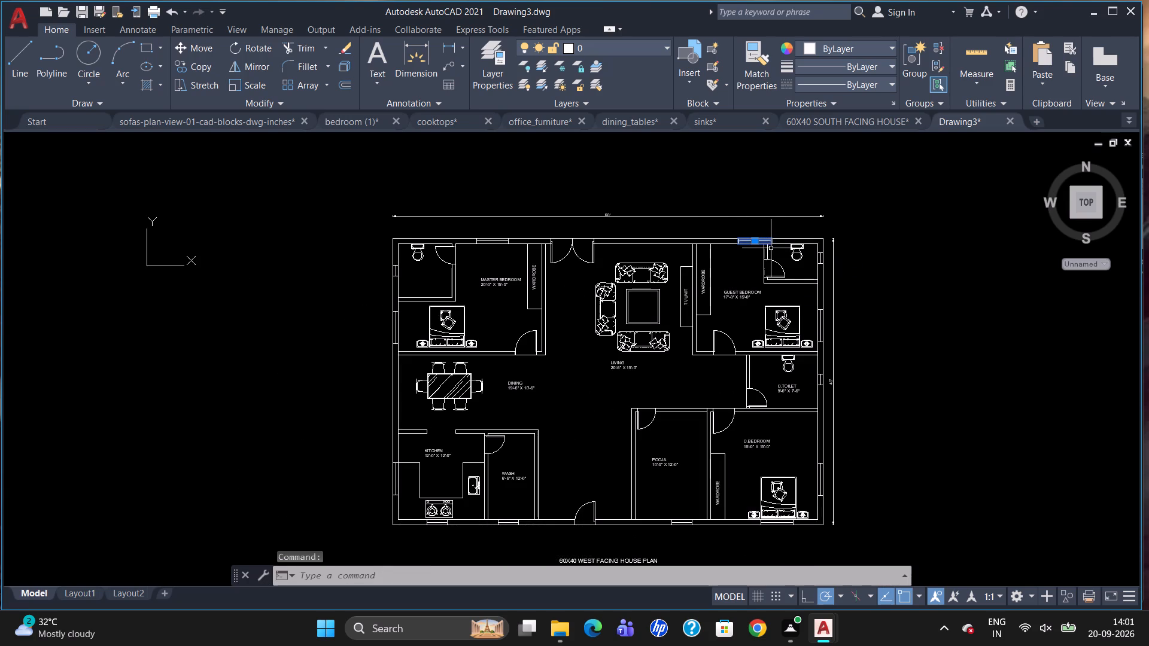
{"action": "key", "text": "m"}
{"action": "key", "text": "Return"}
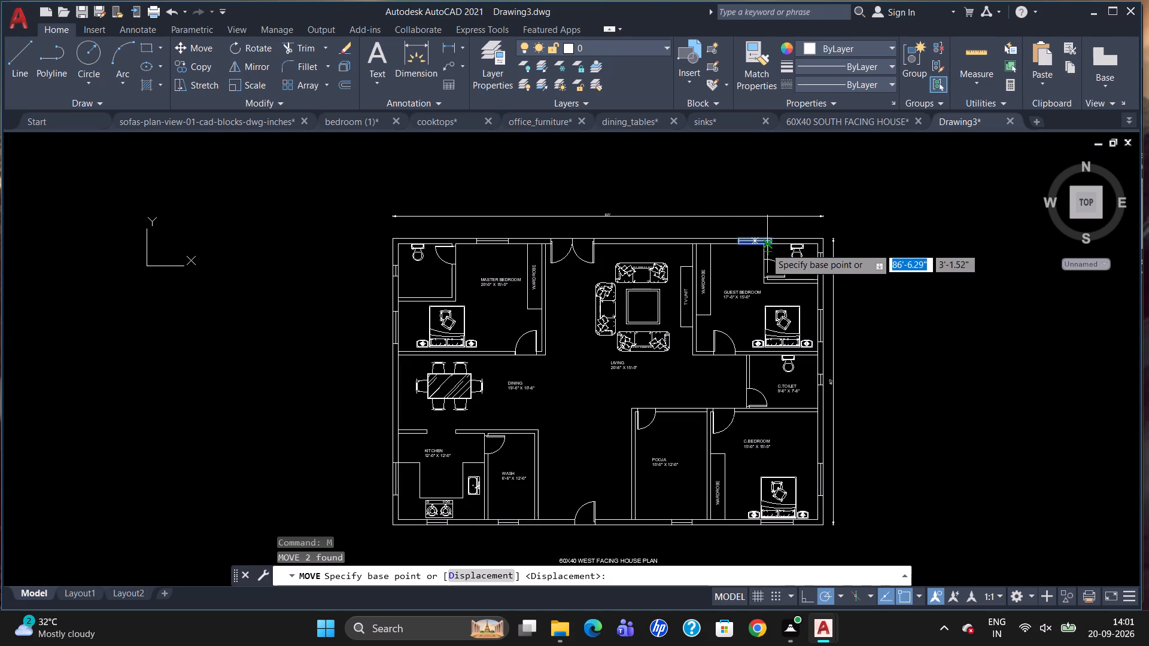
{"action": "left_click", "coordinate": [756, 236]}
{"action": "scroll", "coordinate": [657, 246], "scroll_direction": "up", "scroll_amount": 3}
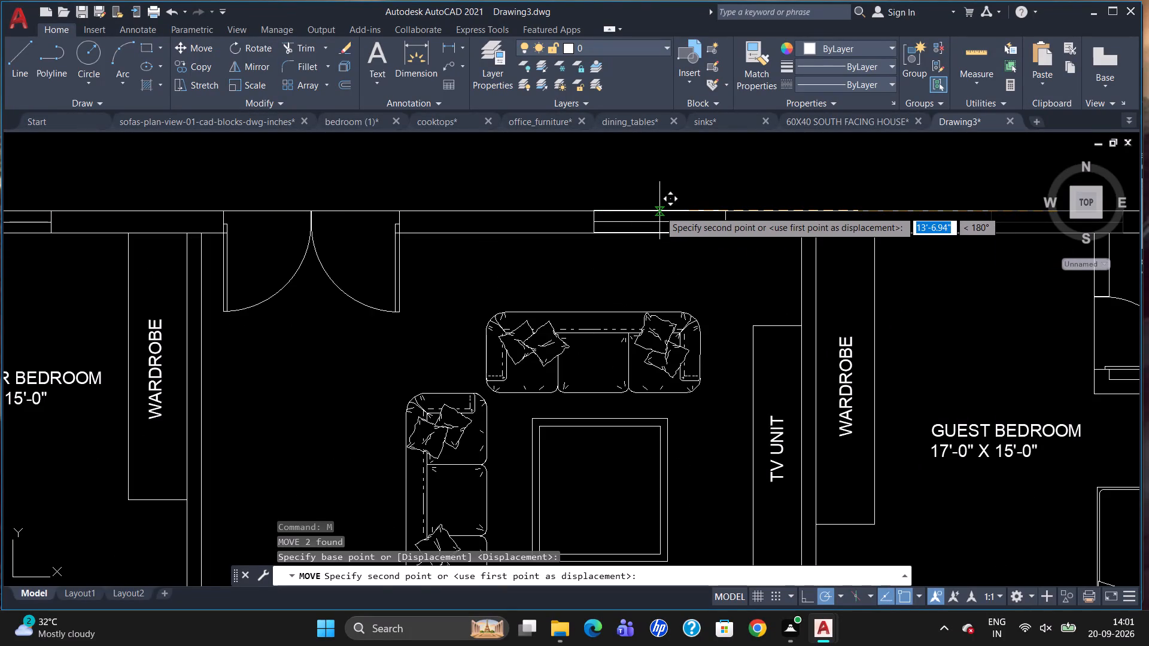
{"action": "left_click", "coordinate": [659, 211]}
{"action": "scroll", "coordinate": [817, 159], "scroll_direction": "down", "scroll_amount": 2}
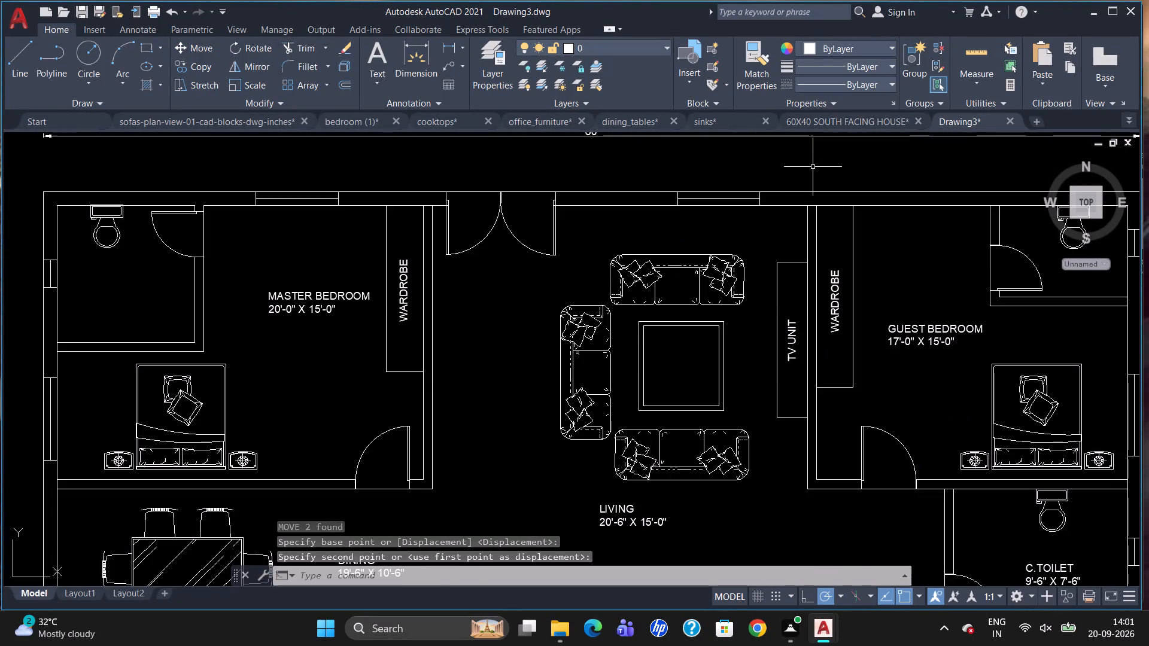
{"action": "scroll", "coordinate": [813, 167], "scroll_direction": "up", "scroll_amount": 1}
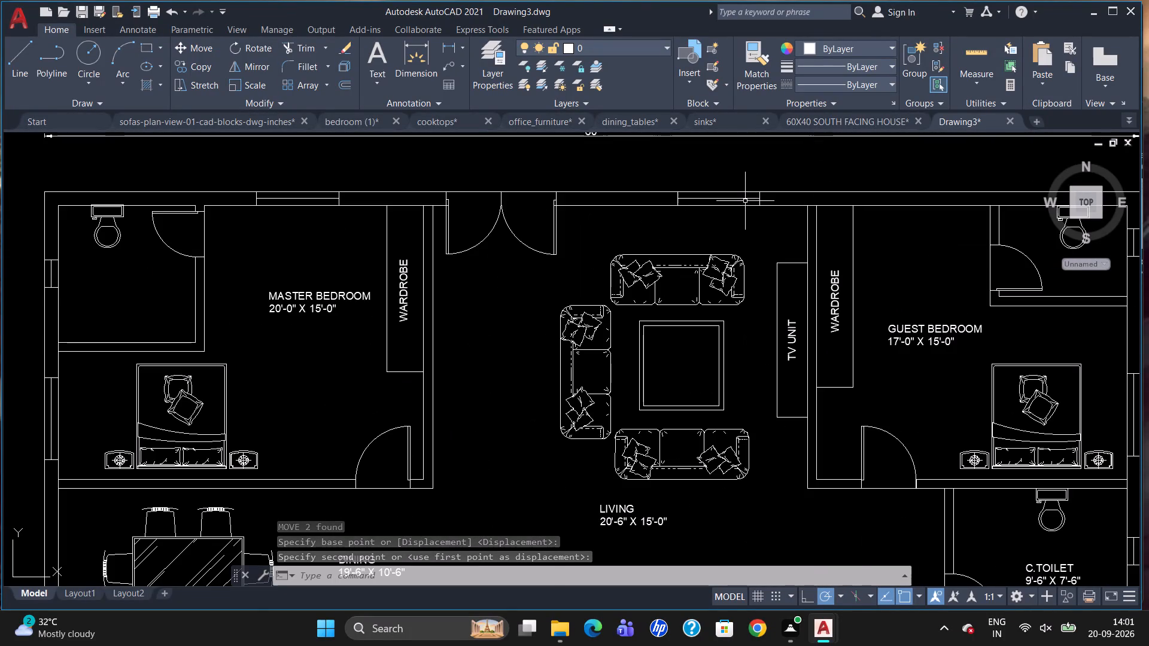
{"action": "scroll", "coordinate": [787, 185], "scroll_direction": "down", "scroll_amount": 1}
{"action": "scroll", "coordinate": [721, 217], "scroll_direction": "down", "scroll_amount": 1}
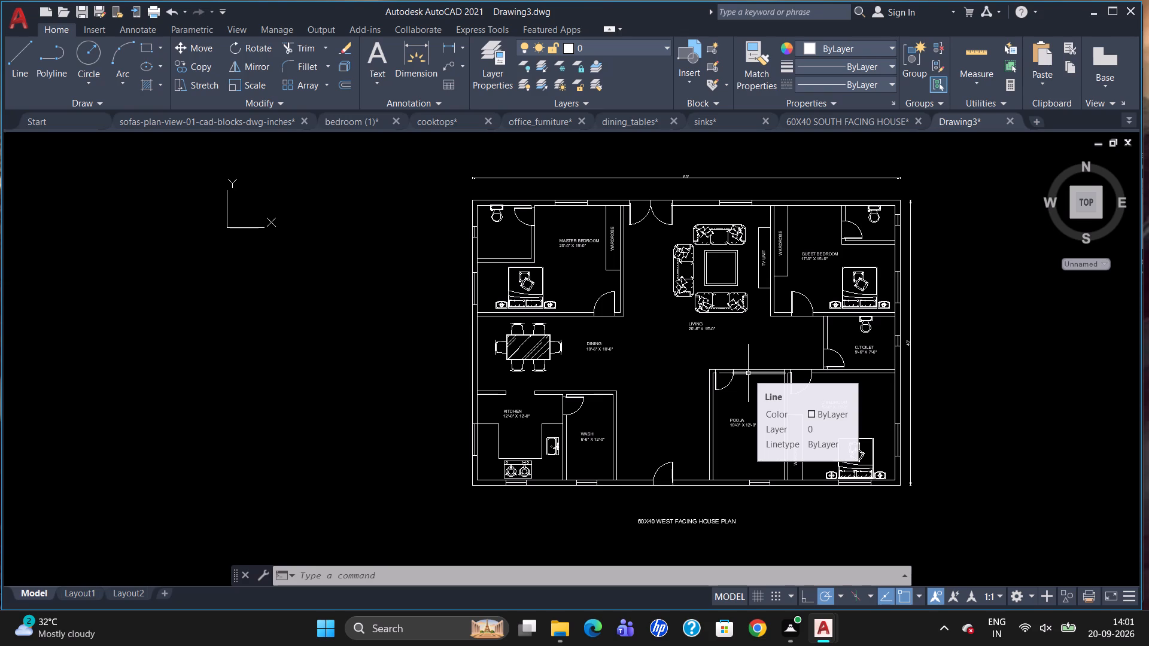
Save the drawing in Downloads as 60X40 WEST FACING HOUSE in AutoCAD 2018 Drawing format.
{"action": "key", "text": "ctrl+s"}
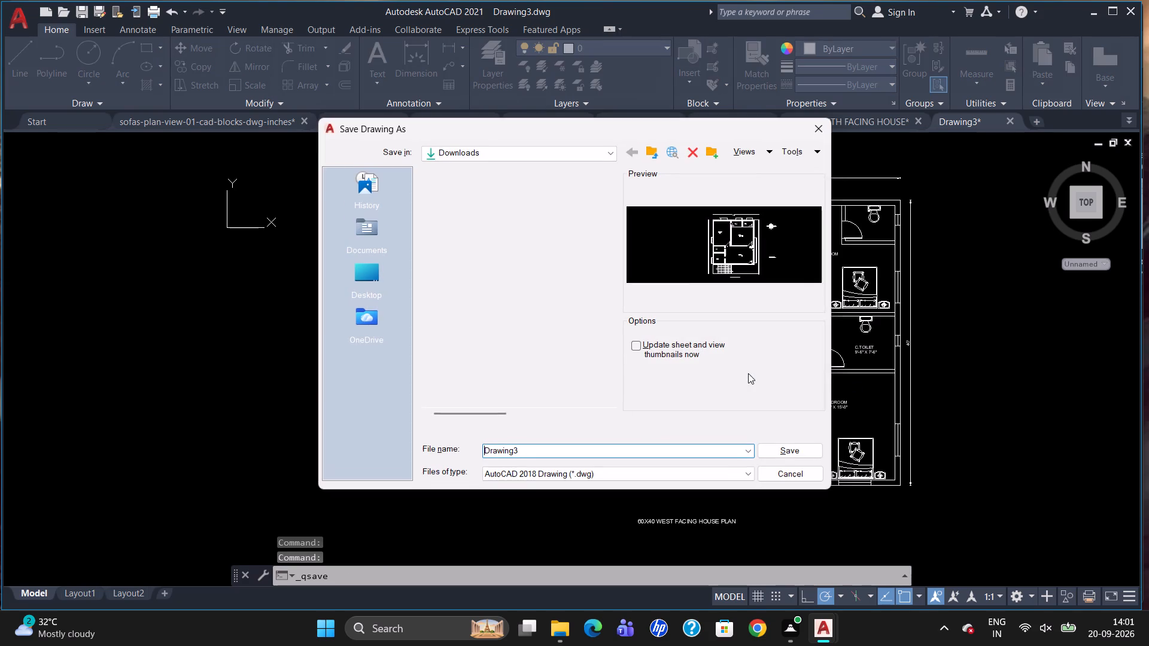
{"action": "left_click", "coordinate": [557, 473]}
{"action": "left_click", "coordinate": [559, 484]}
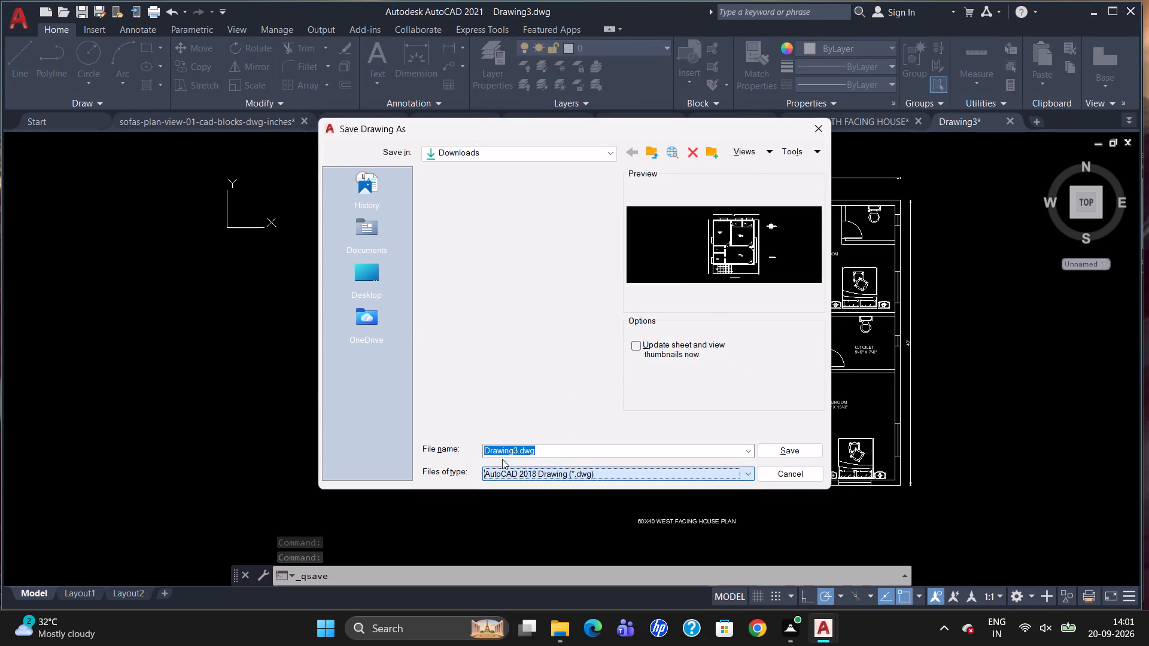
{"action": "left_click", "coordinate": [512, 447]}
{"action": "key", "text": "Right"}
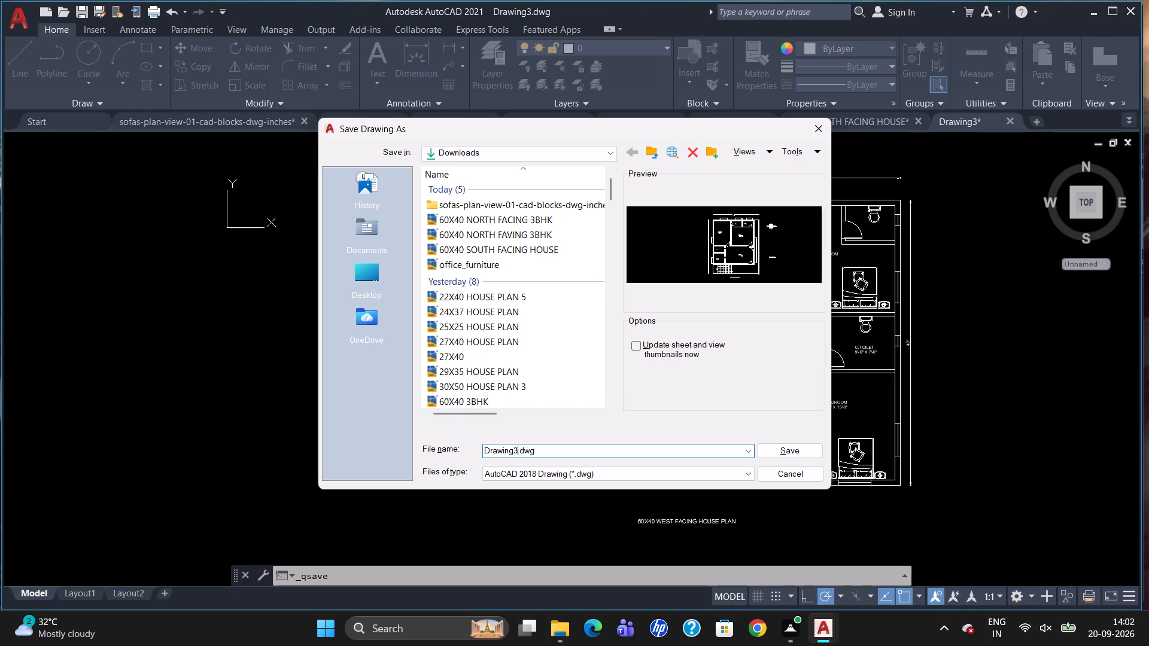
{"action": "key", "text": "Right"}
{"action": "key", "text": "Left"}
{"action": "key", "text": "BackSpace"}
{"action": "key", "text": "BackSpace"}
{"action": "key", "text": "BackSpace"}
{"action": "key", "text": "BackSpace"}
{"action": "key", "text": "BackSpace"}
{"action": "key", "text": "BackSpace"}
{"action": "key", "text": "BackSpace"}
{"action": "key", "text": "BackSpace"}
{"action": "key", "text": "BackSpace"}
{"action": "key", "text": "BackSpace"}
{"action": "key", "text": "BackSpace"}
{"action": "key", "text": "BackSpace"}
{"action": "key", "text": "BackSpace"}
{"action": "key", "text": "BackSpace"}
{"action": "key", "text": "BackSpace"}
{"action": "key", "text": "BackSpace"}
{"action": "type", "text": "60X"}
{"action": "type", "text": "40 WEST FACING HOUS"}
{"action": "key", "text": "e"}
{"action": "key", "text": "Return"}
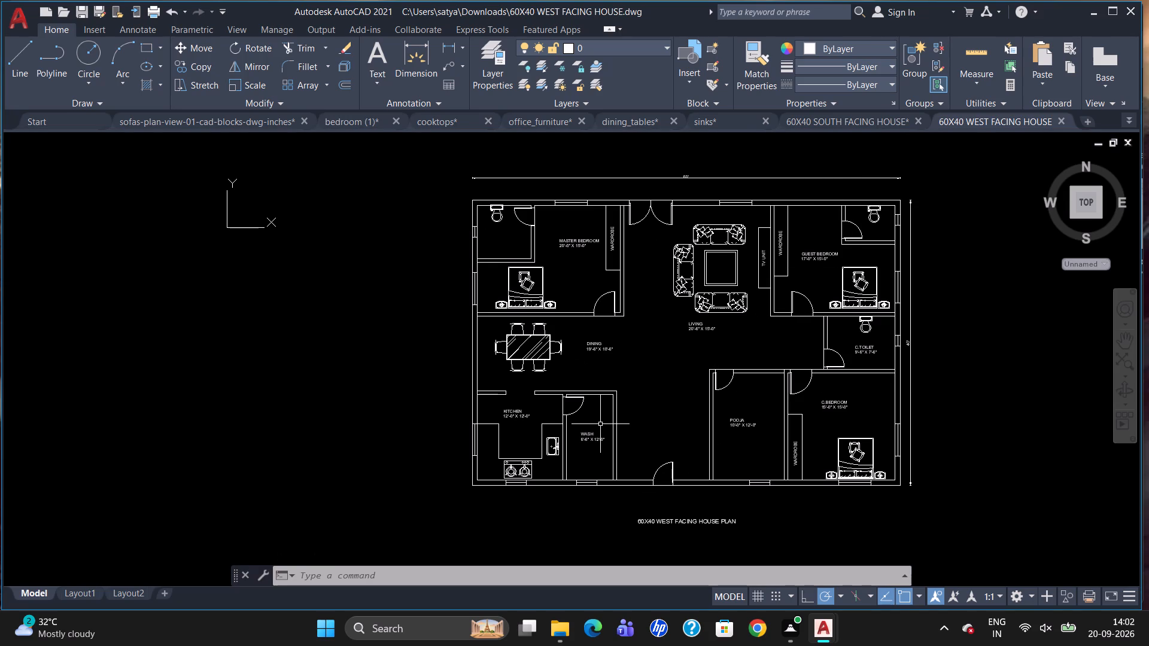
Draw a line across the dining area's west wall, starting midway between the kitchen and master bedroom wall corners.
{"action": "scroll", "coordinate": [478, 357], "scroll_direction": "up", "scroll_amount": 1}
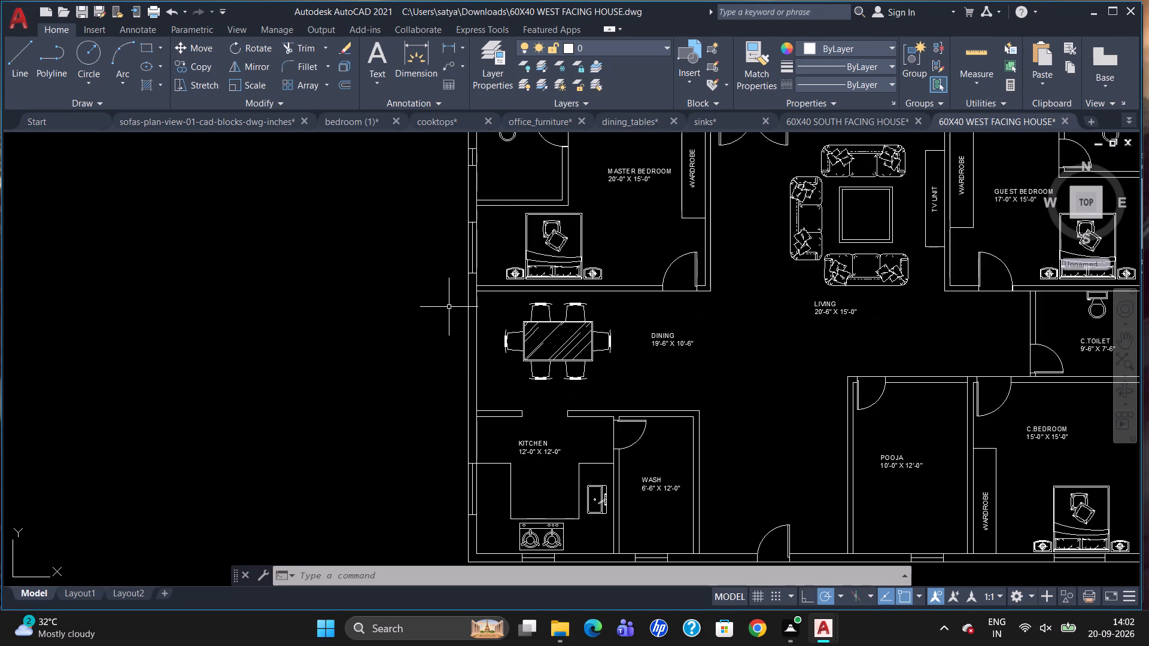
{"action": "key", "text": "l"}
{"action": "key", "text": "Return"}
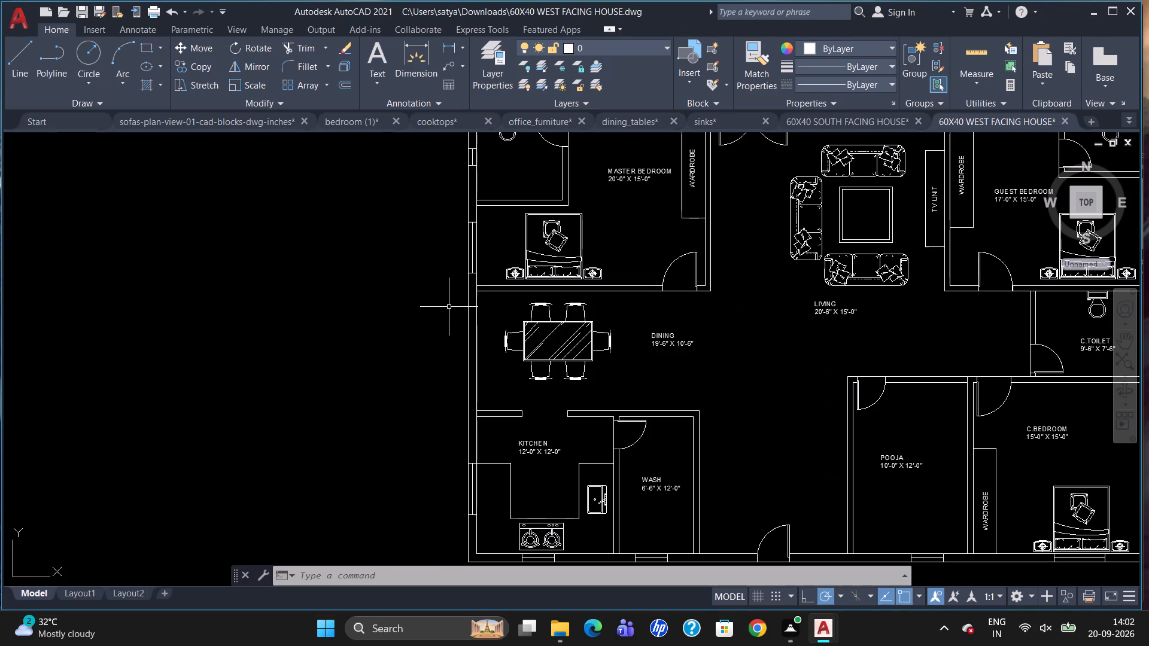
{"action": "key", "text": "m"}
{"action": "type", "text": "2P"}
{"action": "key", "text": "Return"}
{"action": "left_click_drag", "start_coordinate": [479, 409], "coordinate": [475, 391]}
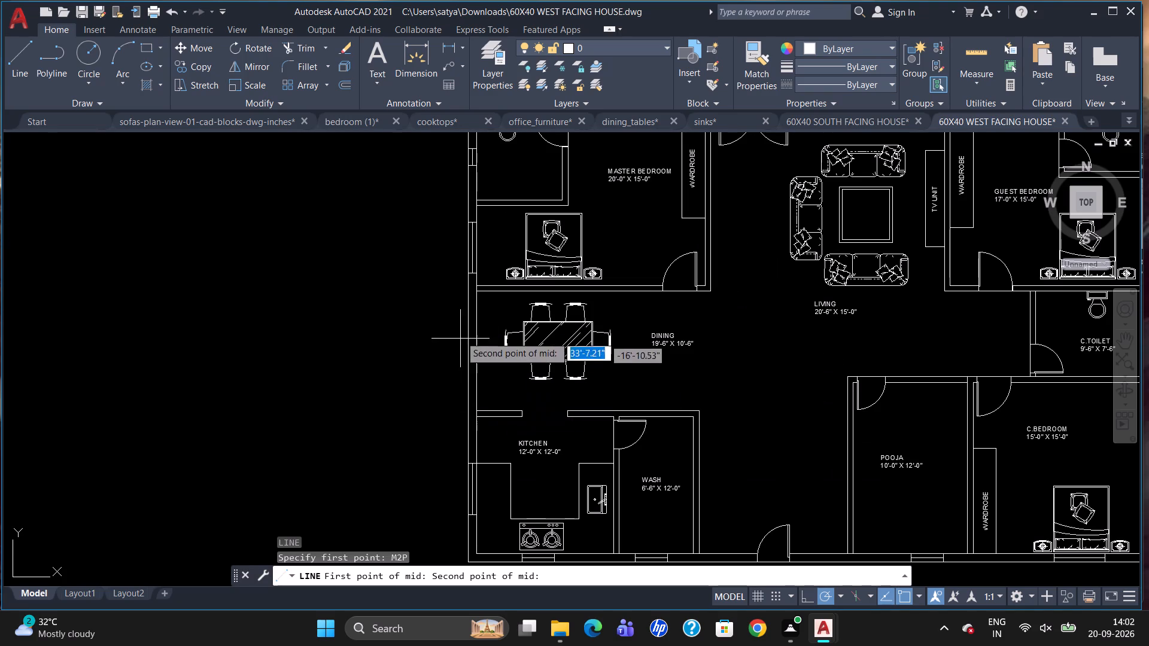
{"action": "left_click_drag", "start_coordinate": [478, 288], "coordinate": [480, 307]}
{"action": "scroll", "coordinate": [458, 343], "scroll_direction": "up", "scroll_amount": 2}
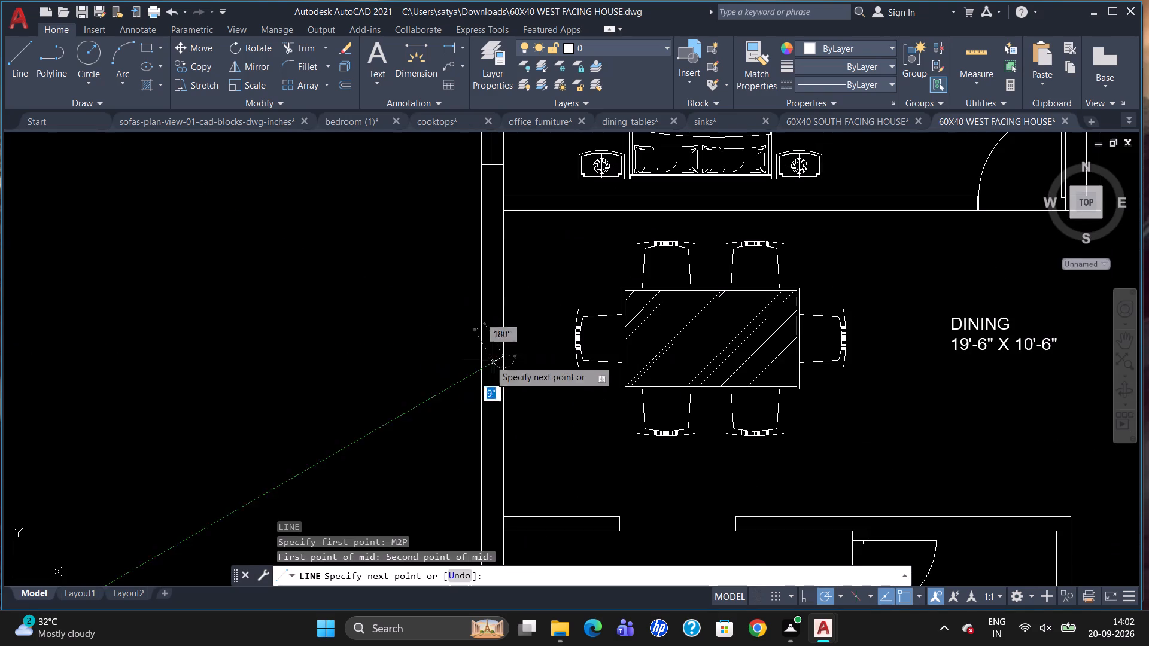
{"action": "left_click", "coordinate": [481, 354]}
{"action": "key", "text": "Escape"}
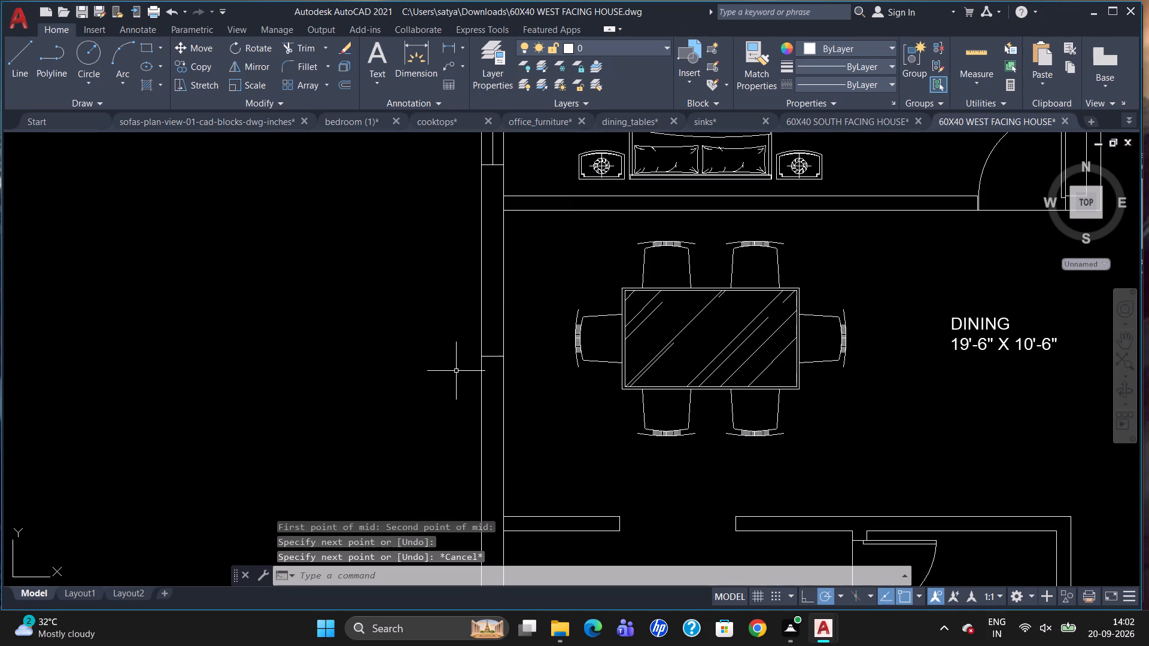
Offset the line across the dining area's west wall by 1.5' to both its south and north sides.
{"action": "key", "text": "o"}
{"action": "key", "text": "Return"}
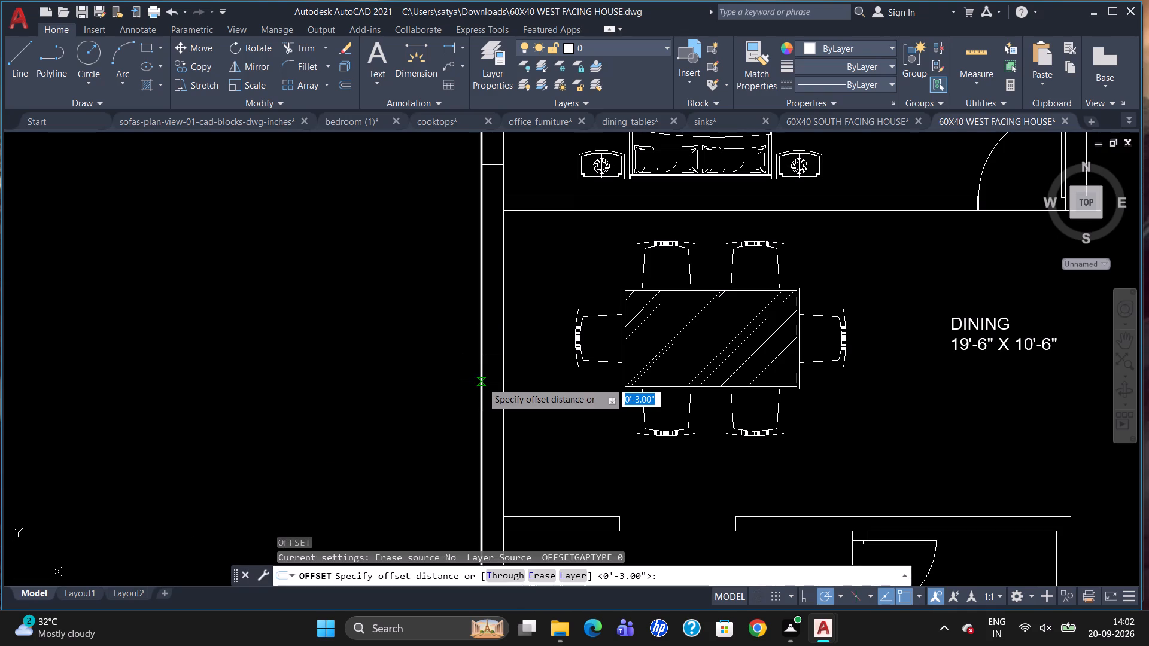
{"action": "key", "text": "1"}
{"action": "key", "text": "period"}
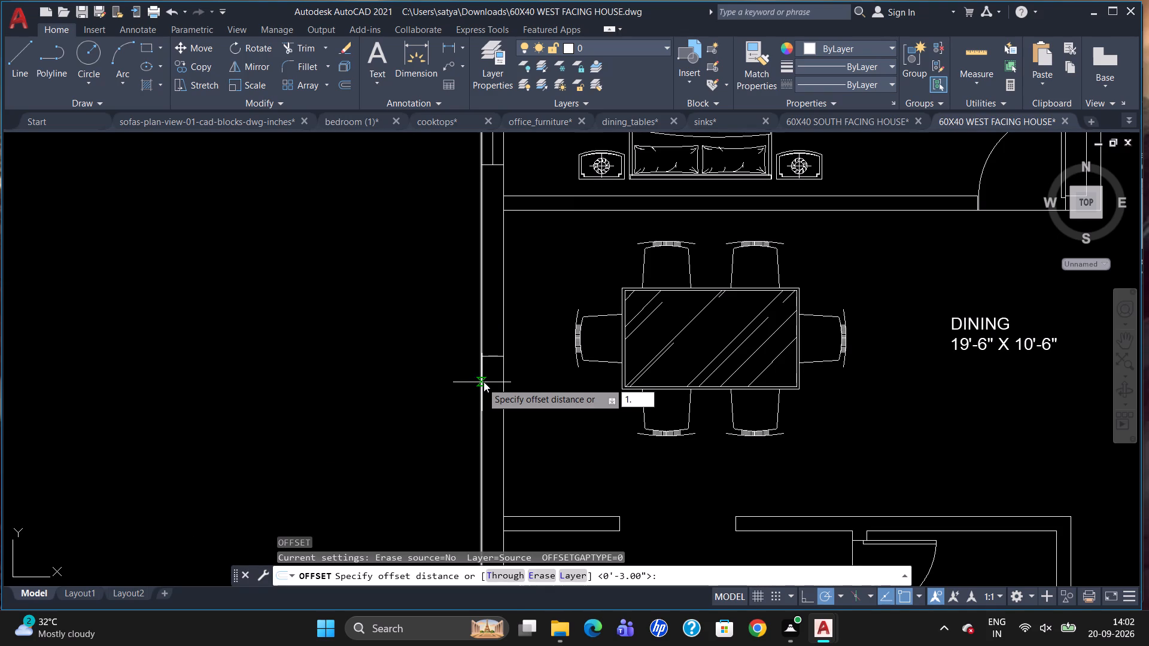
{"action": "key", "text": "5"}
{"action": "key", "text": "apostrophe"}
{"action": "key", "text": "Return"}
{"action": "left_click_drag", "start_coordinate": [493, 356], "coordinate": [494, 379]}
{"action": "left_click_drag", "start_coordinate": [496, 387], "coordinate": [497, 380]}
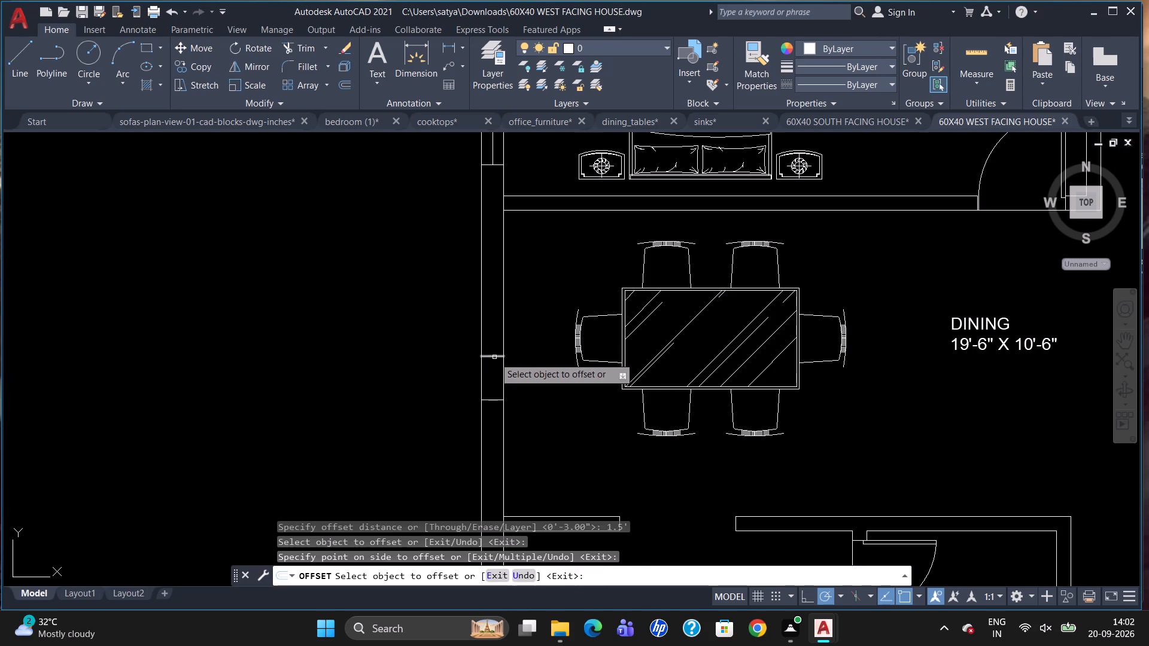
{"action": "left_click_drag", "start_coordinate": [495, 357], "coordinate": [497, 348]}
{"action": "left_click", "coordinate": [498, 320]}
{"action": "key", "text": "Escape"}
Erase the middle line between the two offset lines in the dining area's west wall.
{"action": "left_click", "coordinate": [492, 356]}
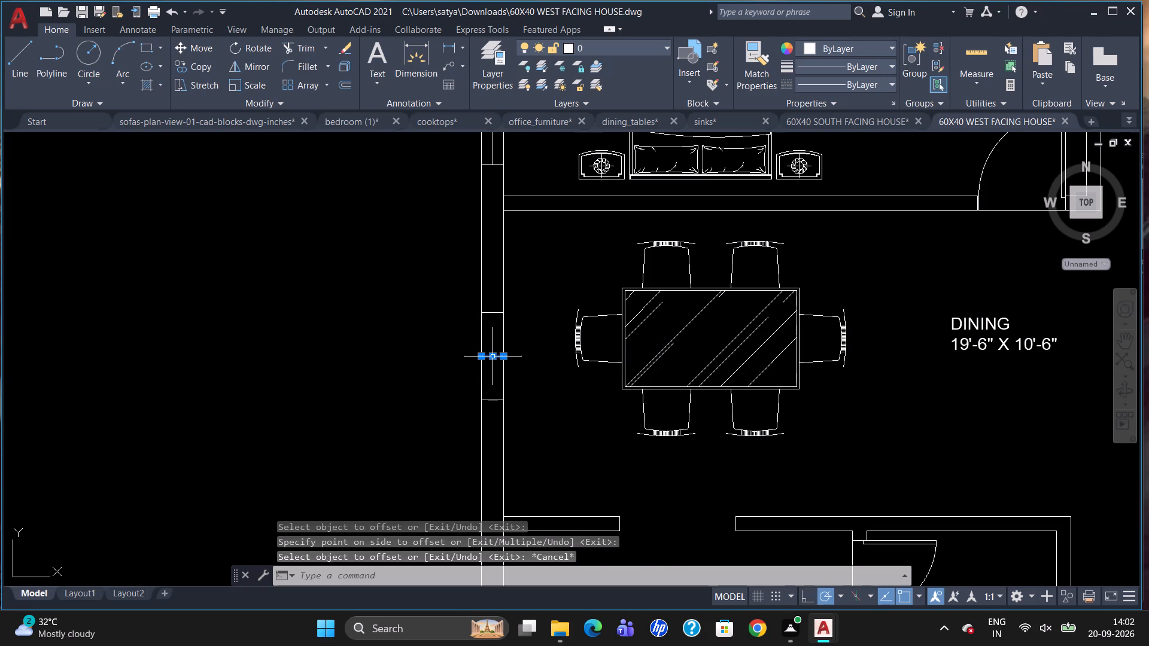
{"action": "key", "text": "Delete"}
Copy the C.TOILET door to the south edge of the marked opening in the dining area's west wall.
{"action": "scroll", "coordinate": [490, 356], "scroll_direction": "down", "scroll_amount": 2}
{"action": "scroll", "coordinate": [530, 322], "scroll_direction": "down", "scroll_amount": 1}
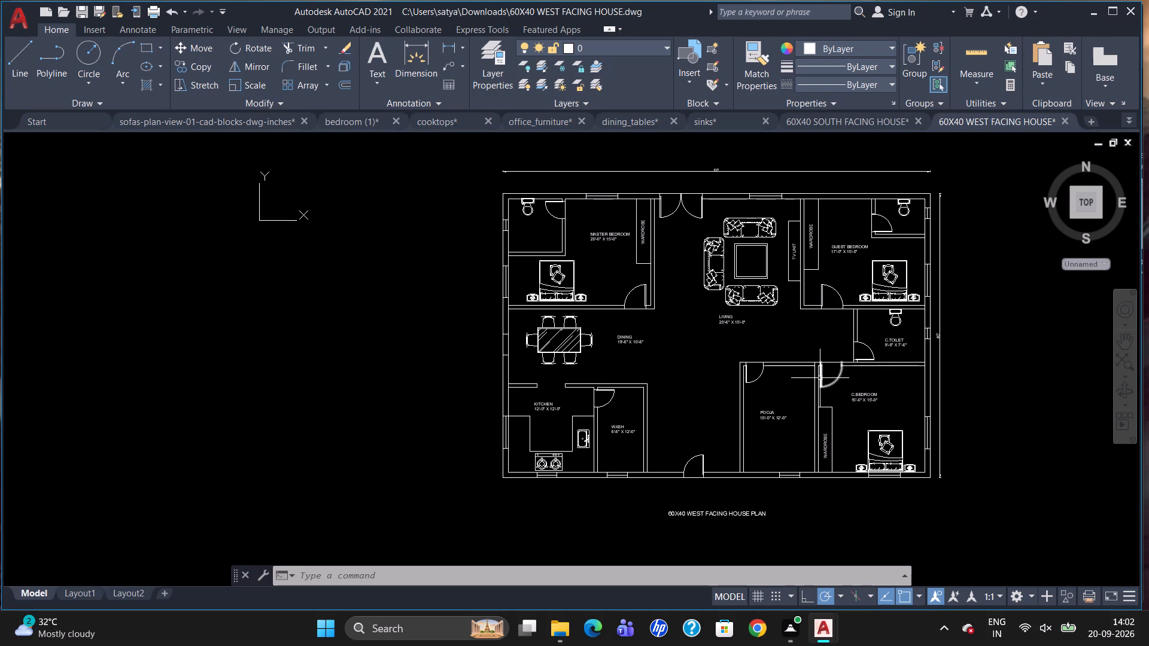
{"action": "left_click", "coordinate": [869, 358]}
{"action": "key", "text": "c"}
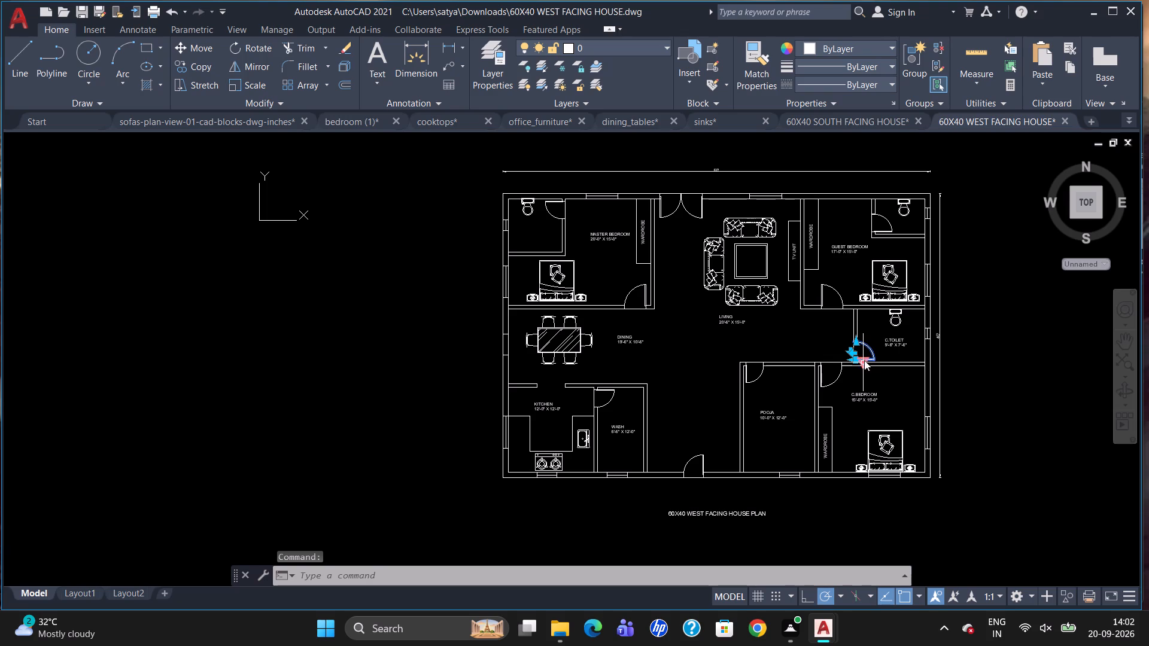
{"action": "key", "text": "o"}
{"action": "key", "text": "Return"}
{"action": "left_click_drag", "start_coordinate": [855, 359], "coordinate": [851, 365]}
{"action": "scroll", "coordinate": [496, 346], "scroll_direction": "up", "scroll_amount": 5}
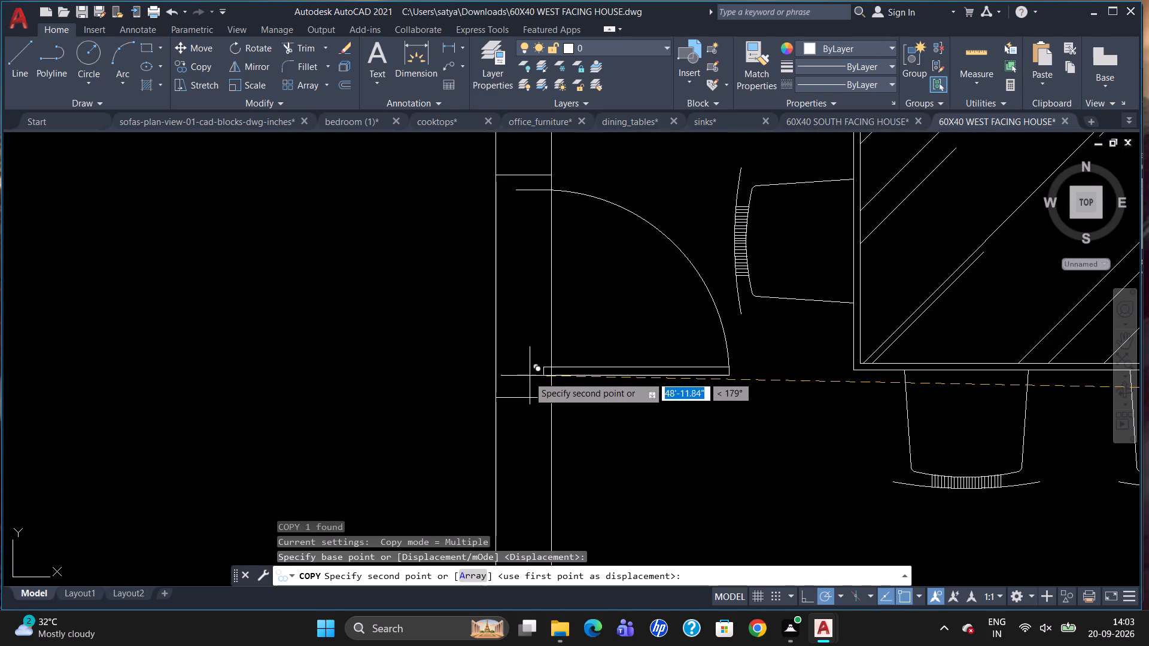
{"action": "left_click", "coordinate": [520, 392]}
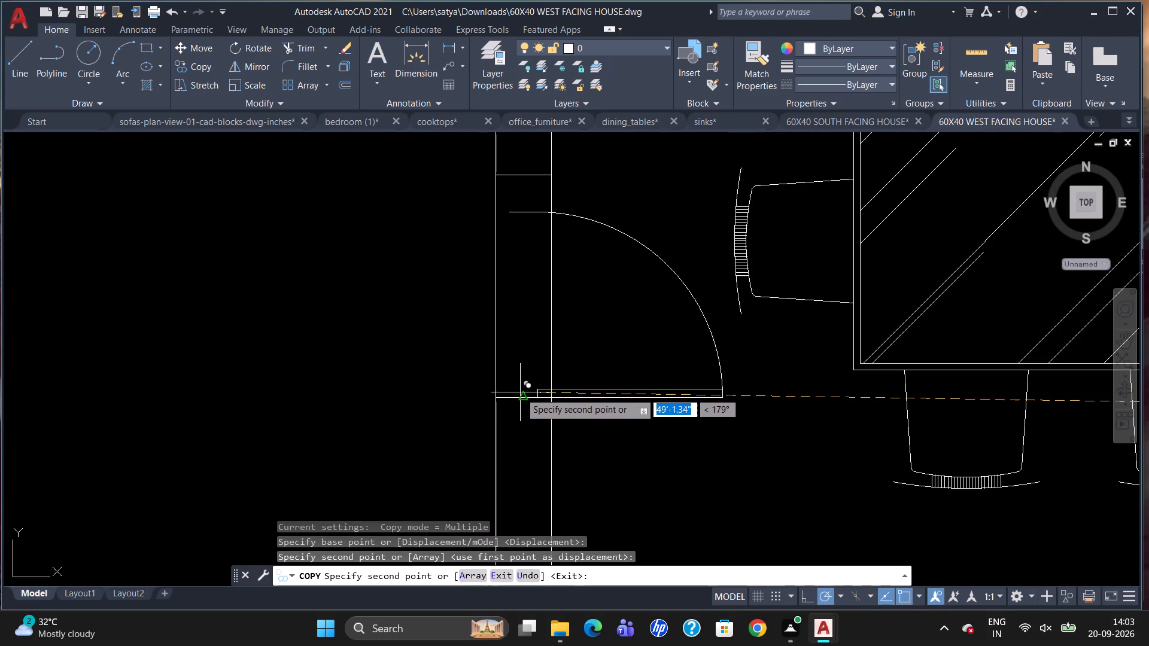
{"action": "key", "text": "Escape"}
Move the copied door west so its lower corner sits on the outer line of the dining area's west wall.
{"action": "left_click", "coordinate": [575, 397]}
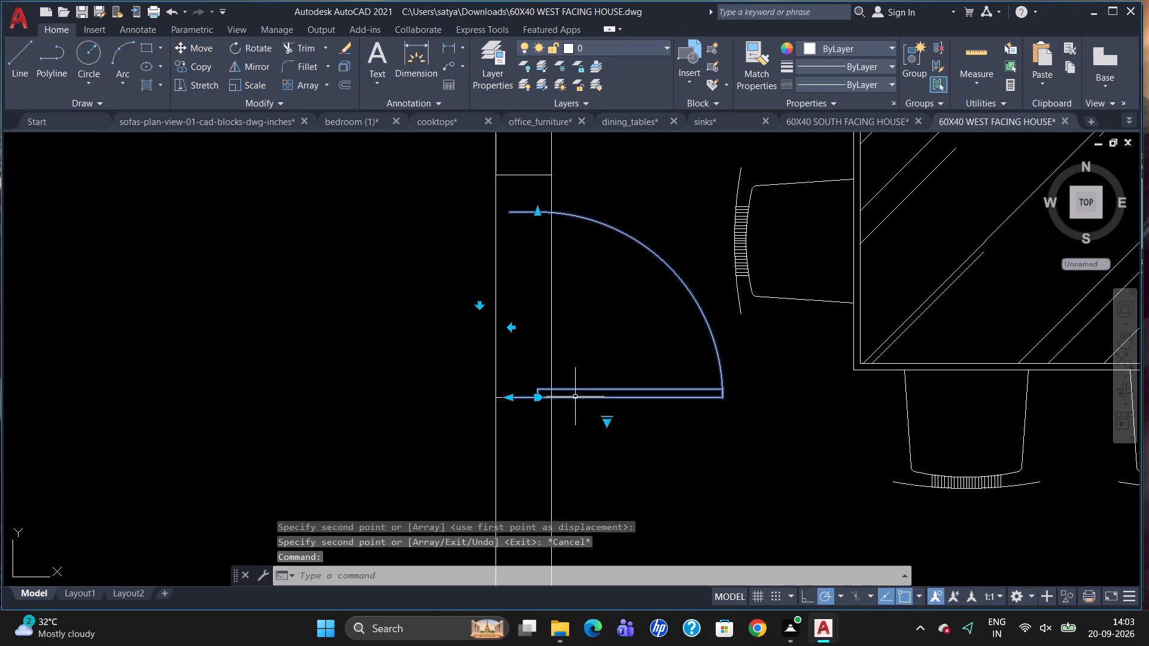
{"action": "key", "text": "m"}
{"action": "key", "text": "Return"}
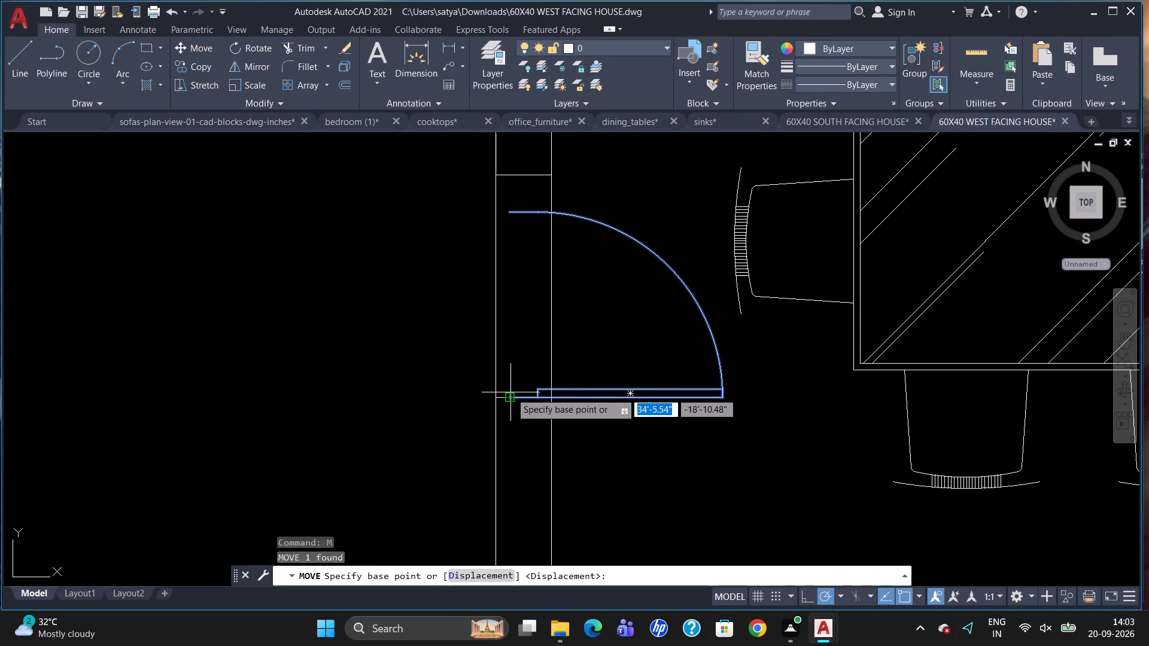
{"action": "left_click", "coordinate": [510, 392]}
{"action": "left_click", "coordinate": [498, 394]}
Scale the dining area's door by about 1.2 from its lower outer corner to span the opening.
{"action": "left_click", "coordinate": [507, 397]}
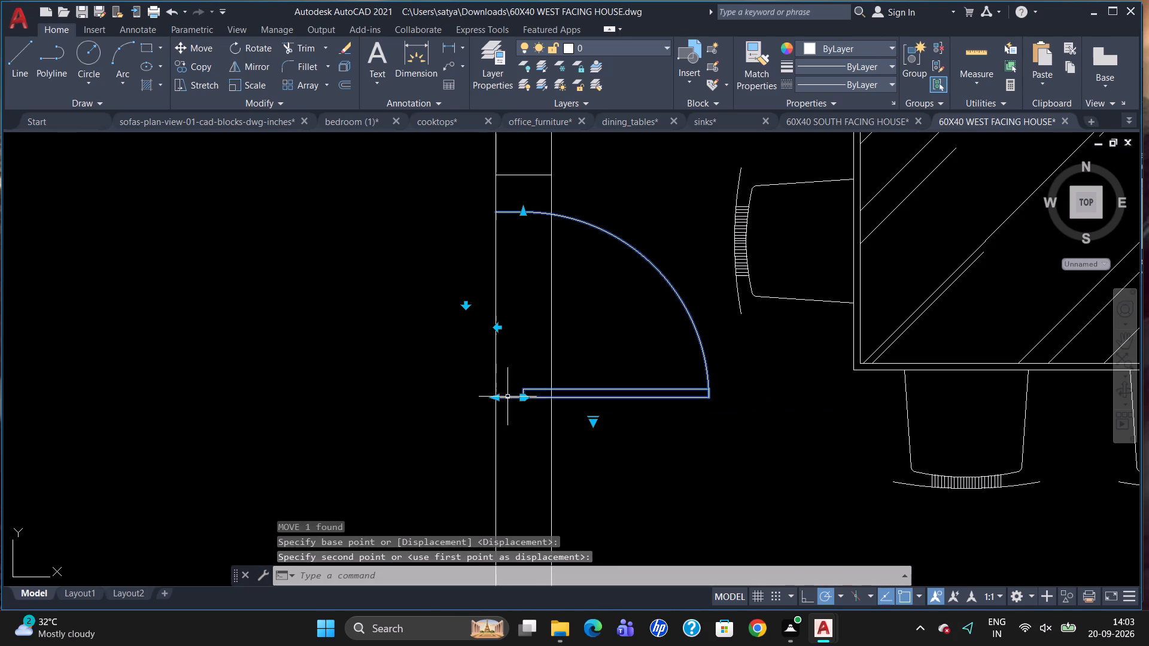
{"action": "type", "text": "SC"}
{"action": "key", "text": "Return"}
{"action": "left_click", "coordinate": [499, 397]}
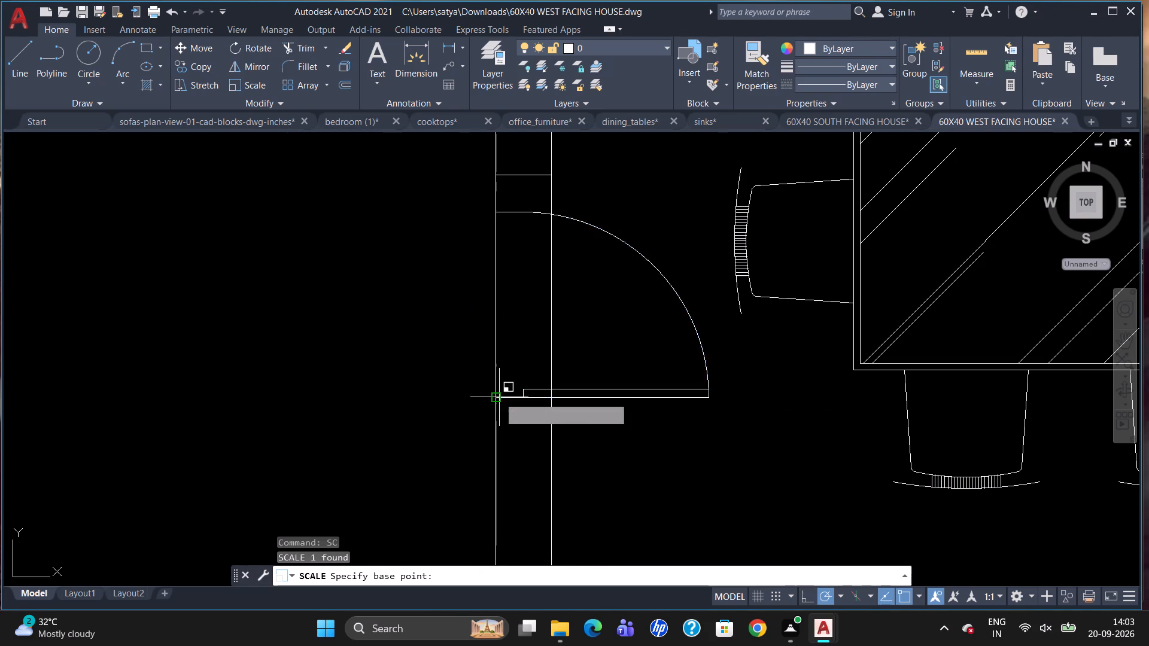
{"action": "left_click", "coordinate": [536, 275]}
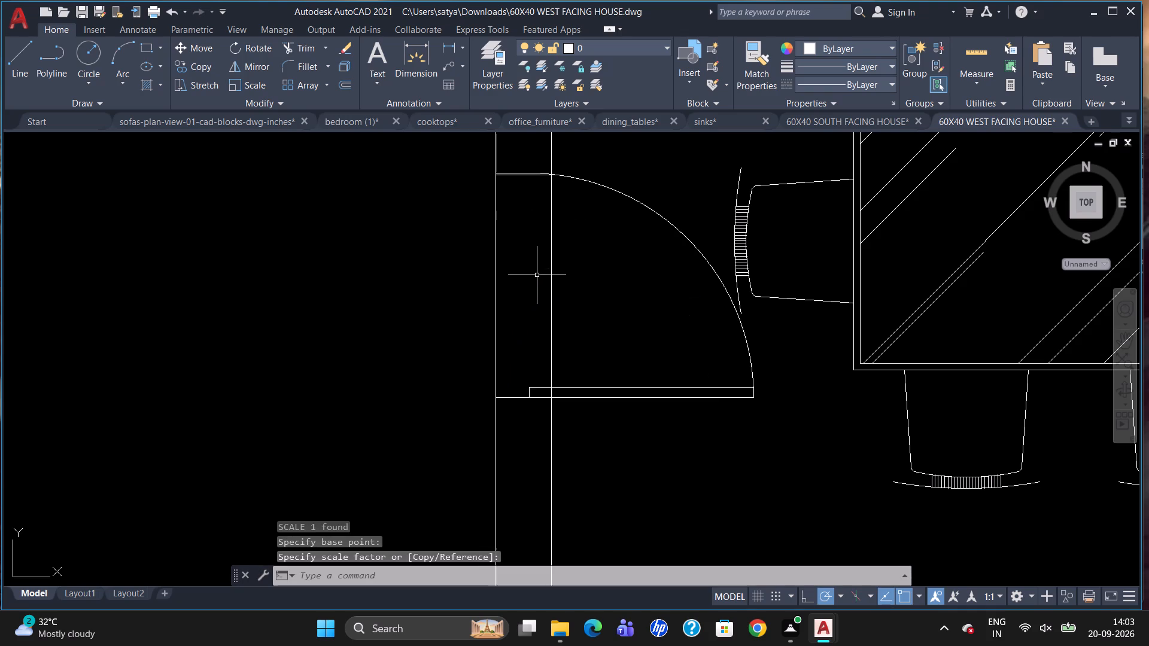
{"action": "key", "text": "Escape"}
Trim the west wall's inner line inside the dining area's door opening.
{"action": "key", "text": "t"}
{"action": "key", "text": "r"}
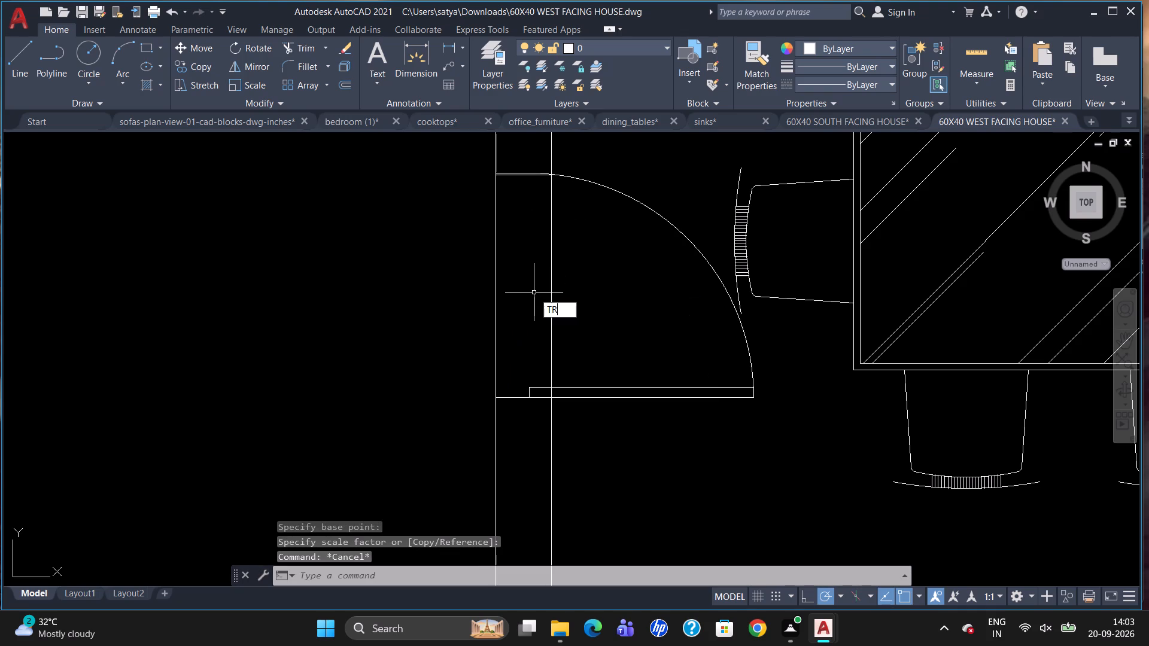
{"action": "key", "text": "Return"}
{"action": "key", "text": "Return"}
{"action": "left_click", "coordinate": [552, 287]}
{"action": "key", "text": "Escape"}
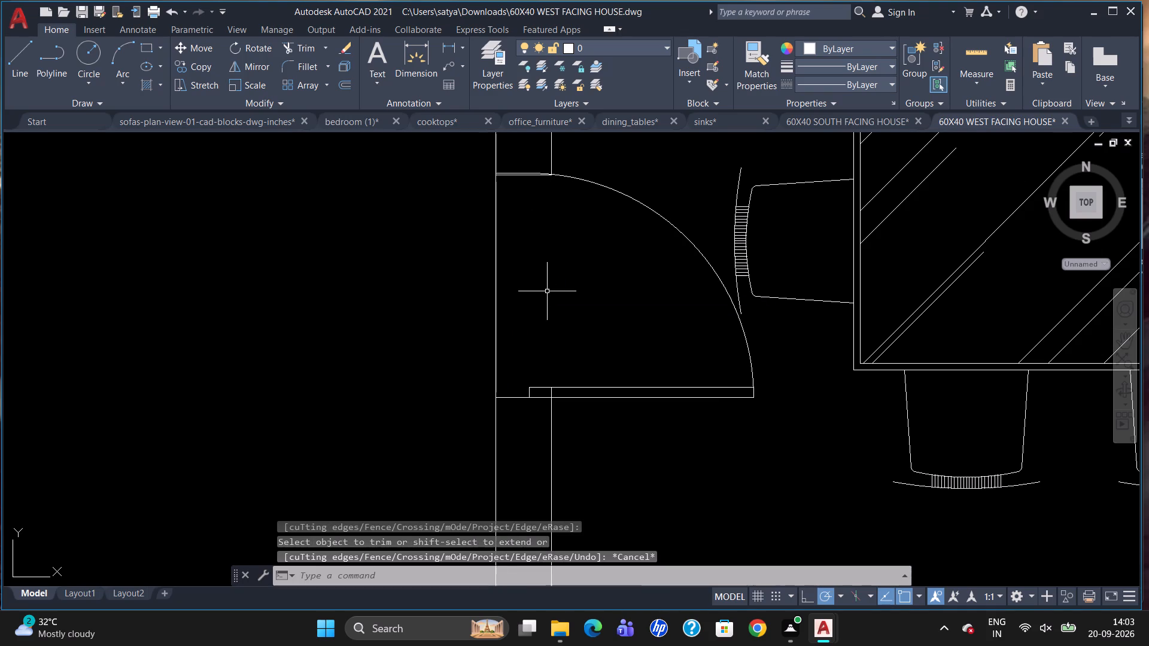
{"action": "scroll", "coordinate": [548, 297], "scroll_direction": "down", "scroll_amount": 3}
{"action": "scroll", "coordinate": [646, 292], "scroll_direction": "down", "scroll_amount": 2}
{"action": "scroll", "coordinate": [759, 294], "scroll_direction": "up", "scroll_amount": 2}
{"action": "scroll", "coordinate": [555, 304], "scroll_direction": "down", "scroll_amount": 1}
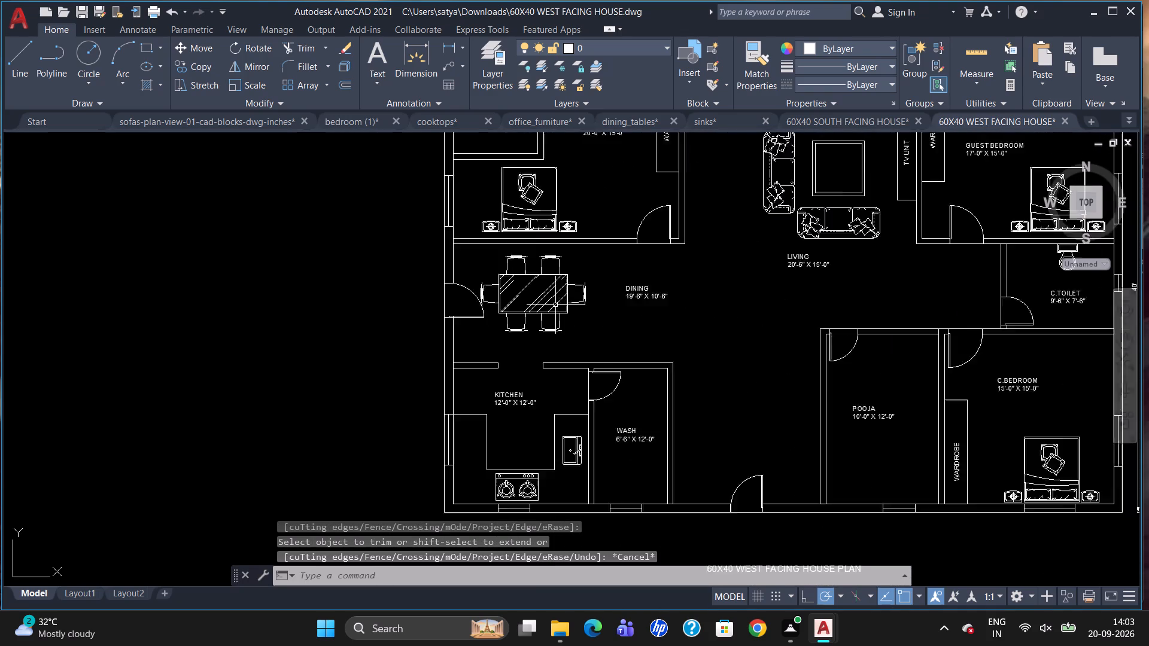
Move the dining table set slightly east, clear of the dining area's west door swing.
{"action": "scroll", "coordinate": [555, 306], "scroll_direction": "down", "scroll_amount": 1}
{"action": "scroll", "coordinate": [536, 312], "scroll_direction": "up", "scroll_amount": 3}
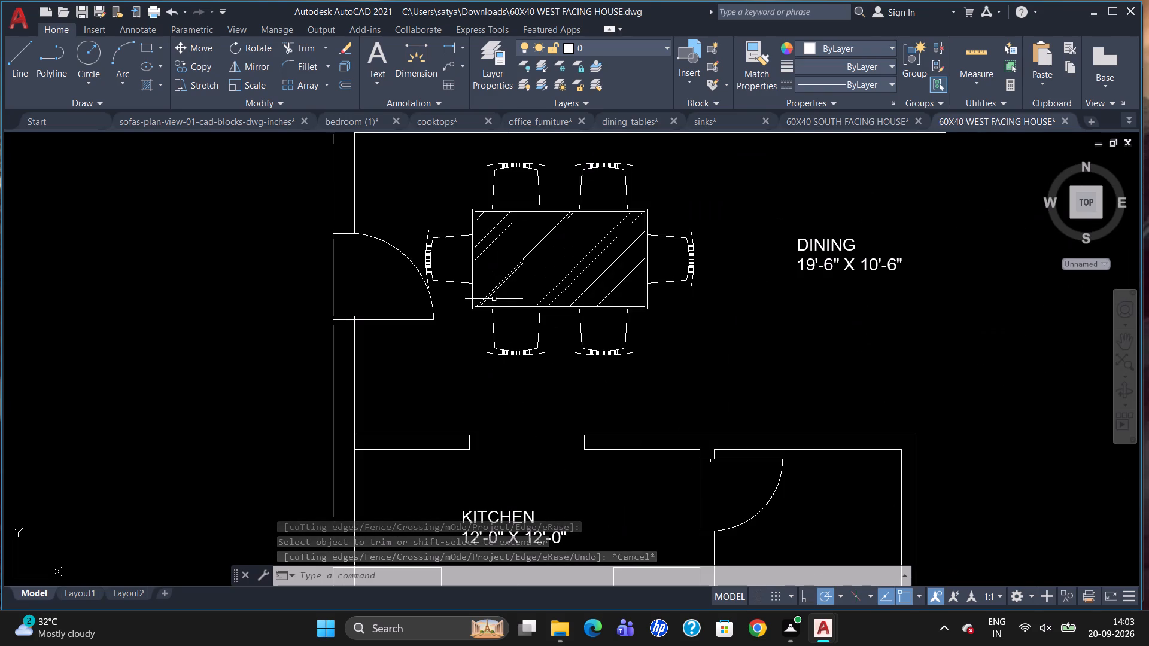
{"action": "left_click", "coordinate": [479, 299]}
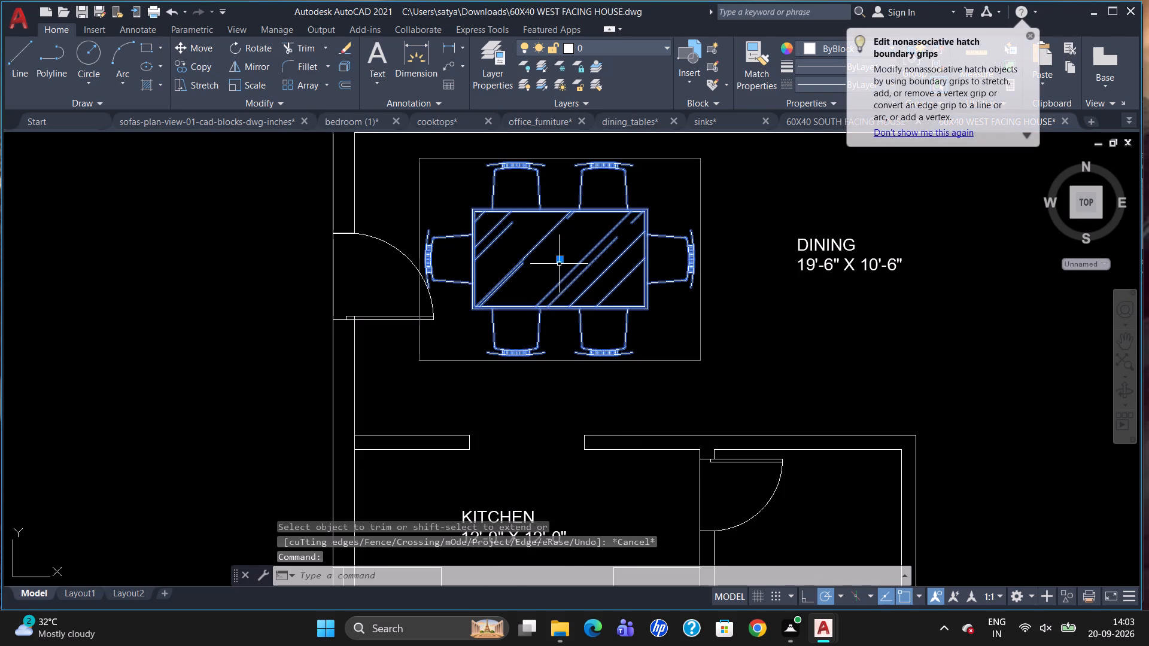
{"action": "left_click", "coordinate": [560, 258]}
{"action": "left_click", "coordinate": [574, 258]}
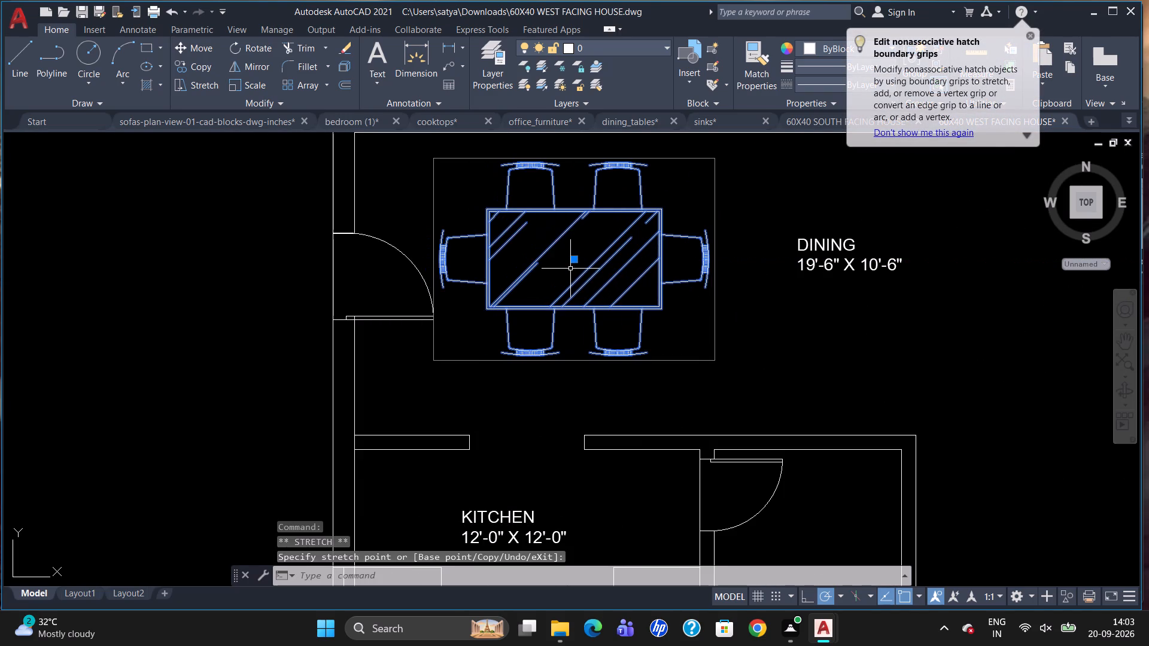
{"action": "key", "text": "Escape"}
{"action": "scroll", "coordinate": [621, 309], "scroll_direction": "down", "scroll_amount": 2}
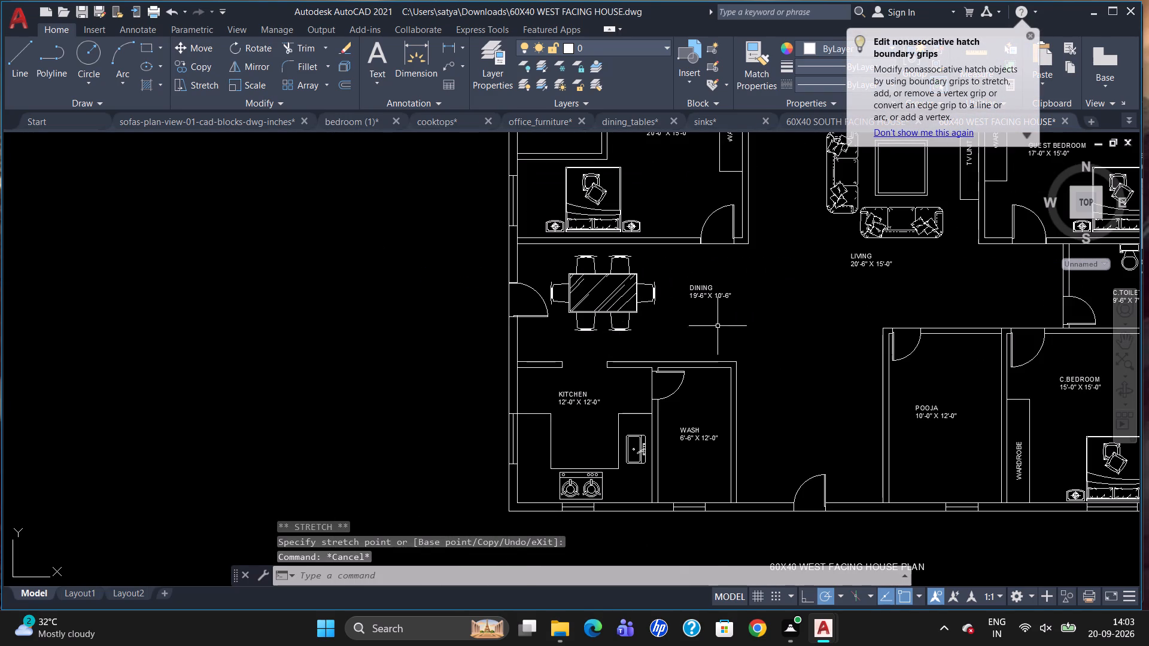
{"action": "left_click", "coordinate": [1026, 33]}
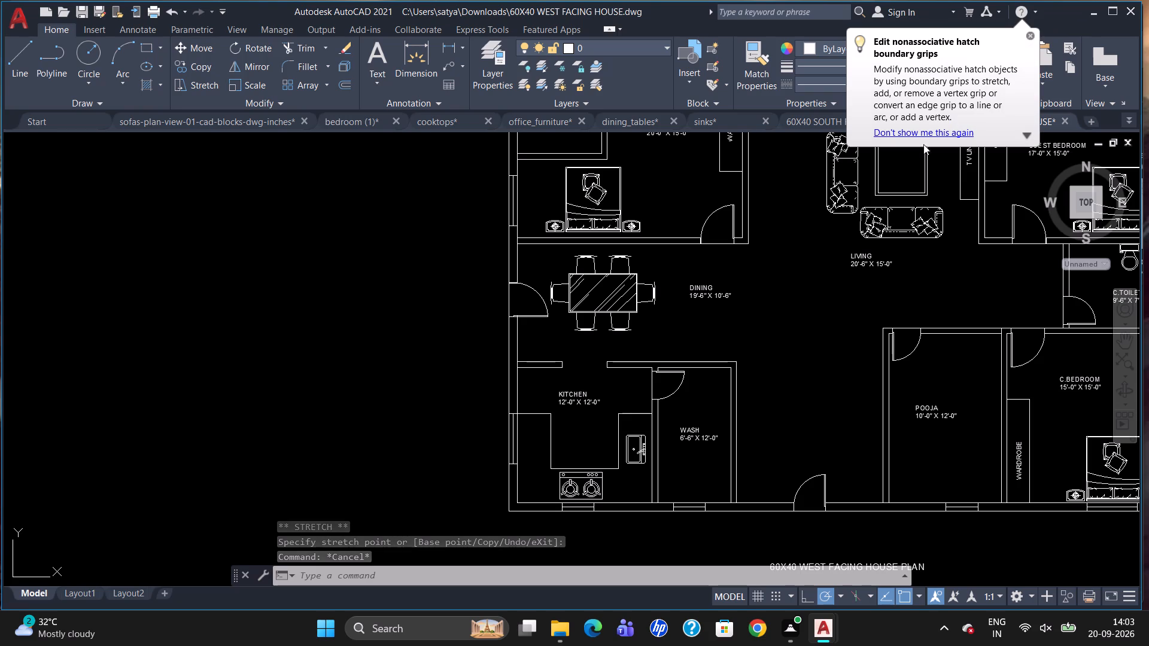
Save the 60X40 WEST FACING HOUSE drawing.
{"action": "scroll", "coordinate": [723, 290], "scroll_direction": "up", "scroll_amount": 1}
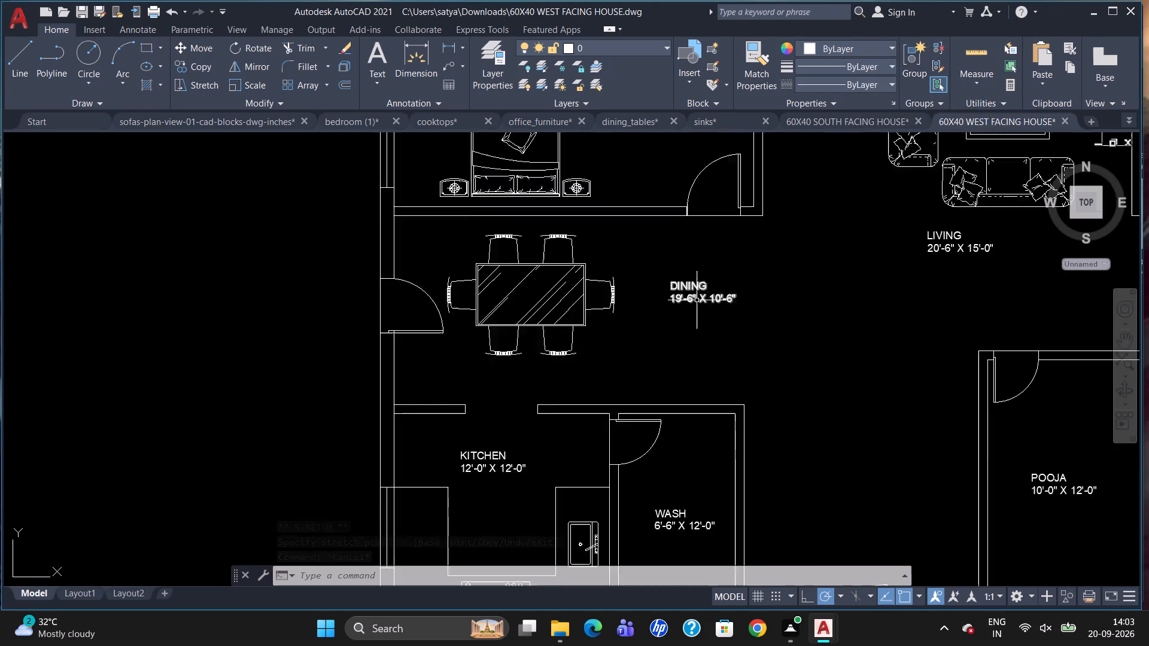
{"action": "scroll", "coordinate": [691, 303], "scroll_direction": "up", "scroll_amount": 1}
{"action": "scroll", "coordinate": [626, 325], "scroll_direction": "down", "scroll_amount": 4}
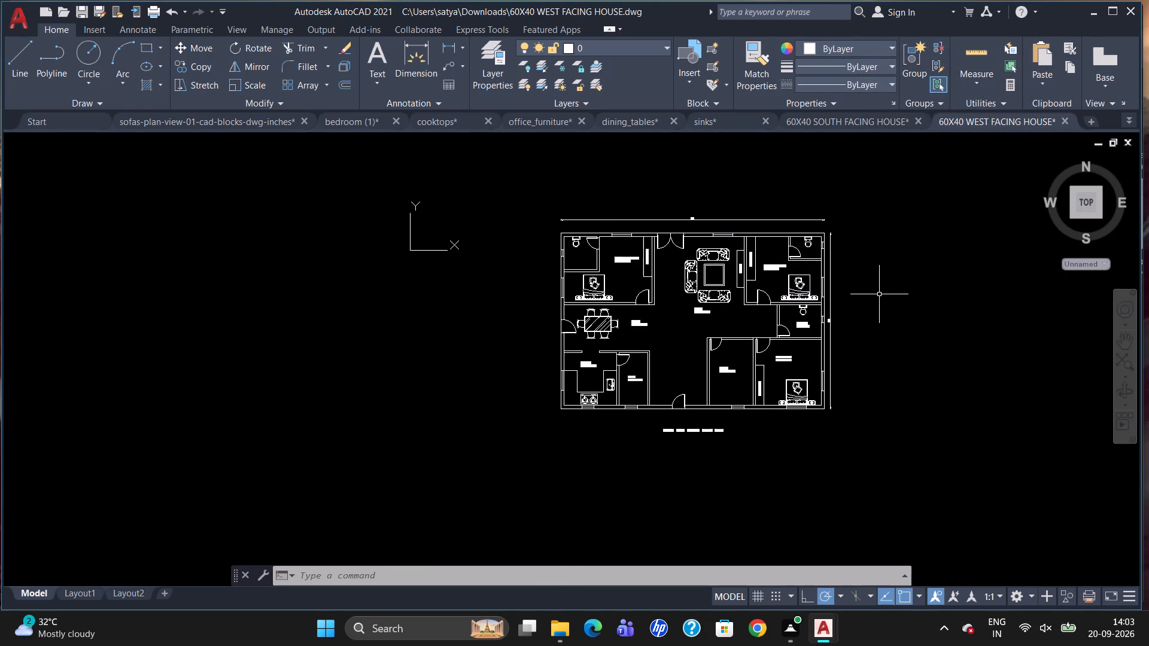
{"action": "scroll", "coordinate": [851, 296], "scroll_direction": "up", "scroll_amount": 1}
{"action": "scroll", "coordinate": [759, 274], "scroll_direction": "up", "scroll_amount": 1}
{"action": "scroll", "coordinate": [816, 265], "scroll_direction": "down", "scroll_amount": 1}
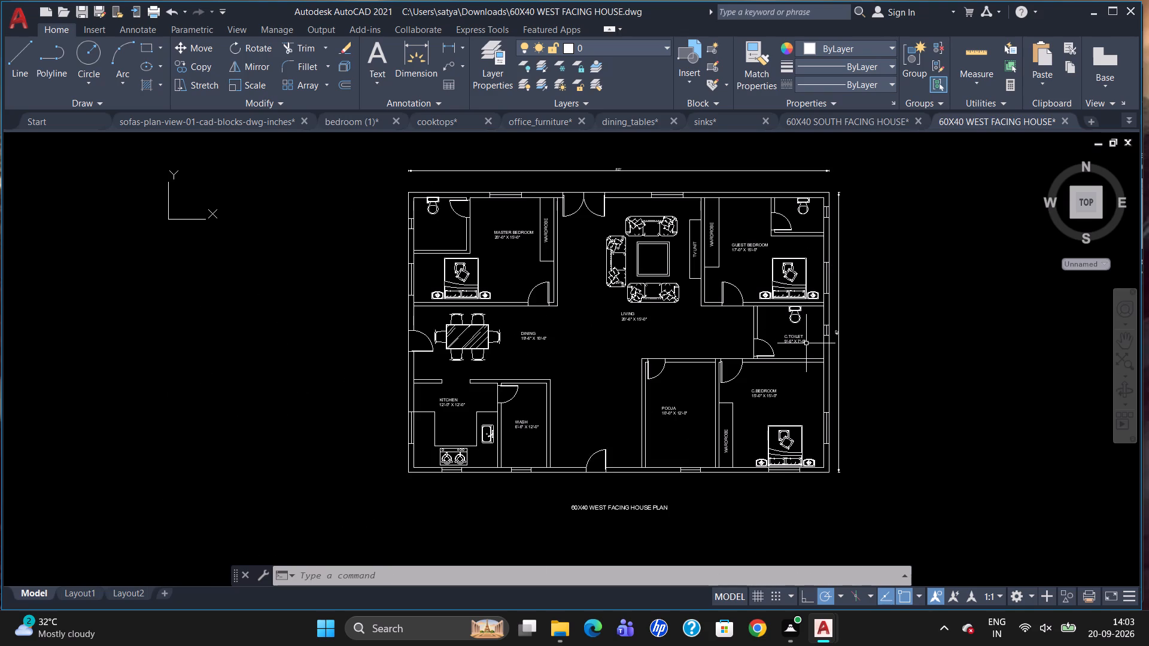
{"action": "key", "text": "ctrl+s"}
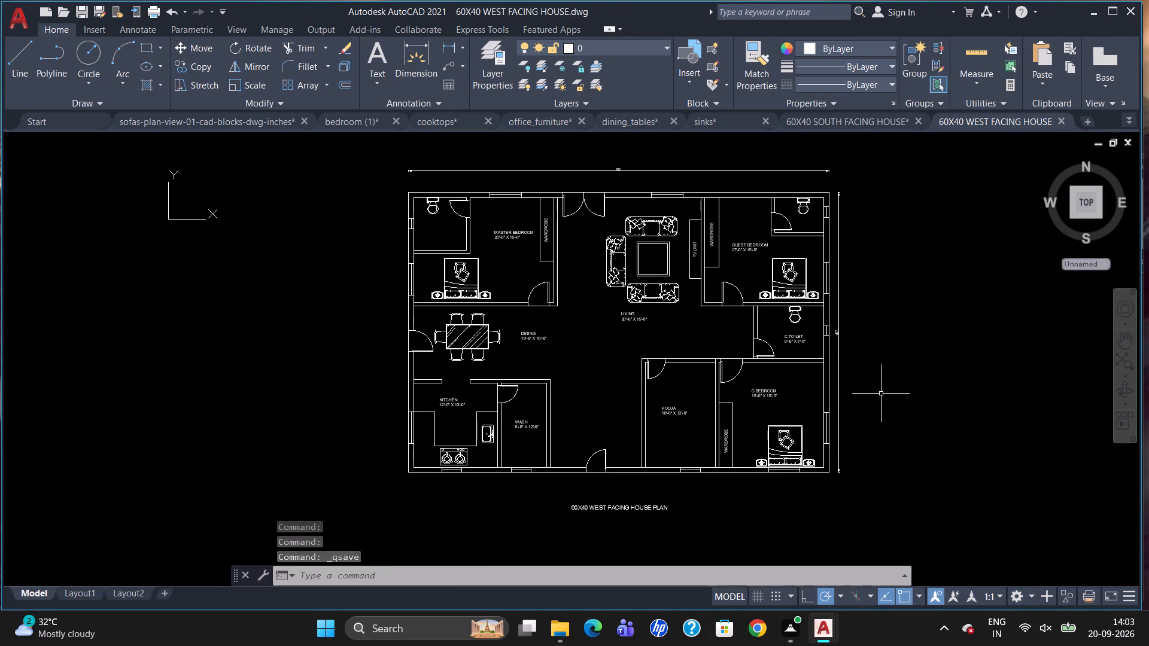
Query the drawing's log file path with the LOGFILENAME system variable.
{"action": "left_click", "coordinate": [854, 568]}
{"action": "type", "text": "LO"}
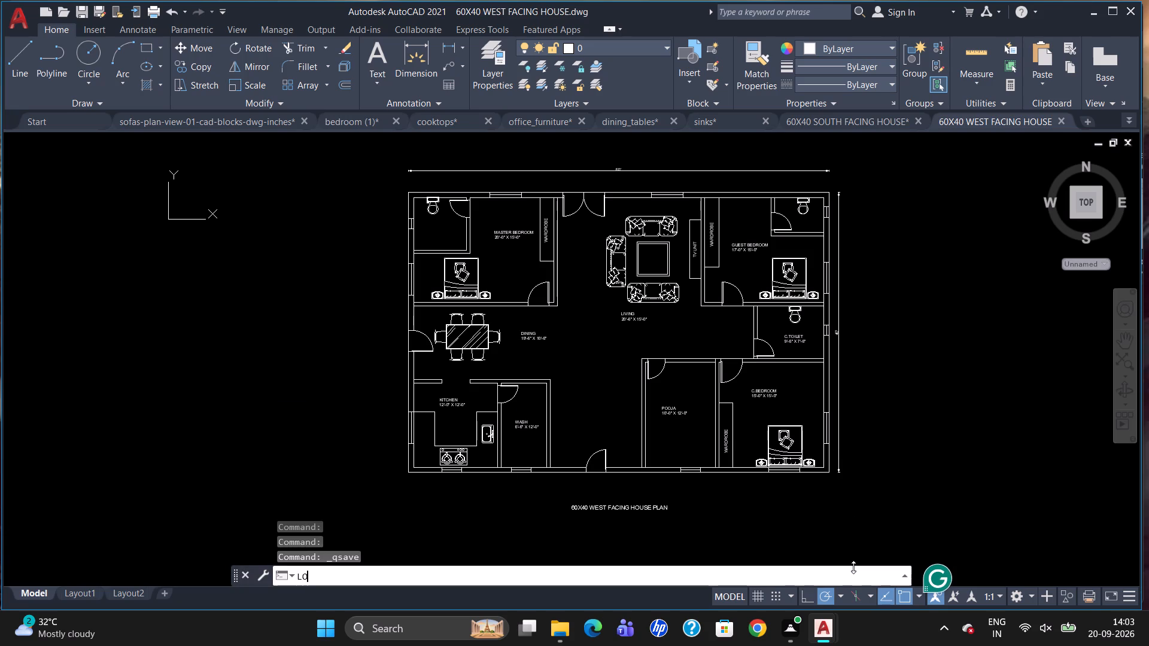
{"action": "type", "text": "GFILENAME'"}
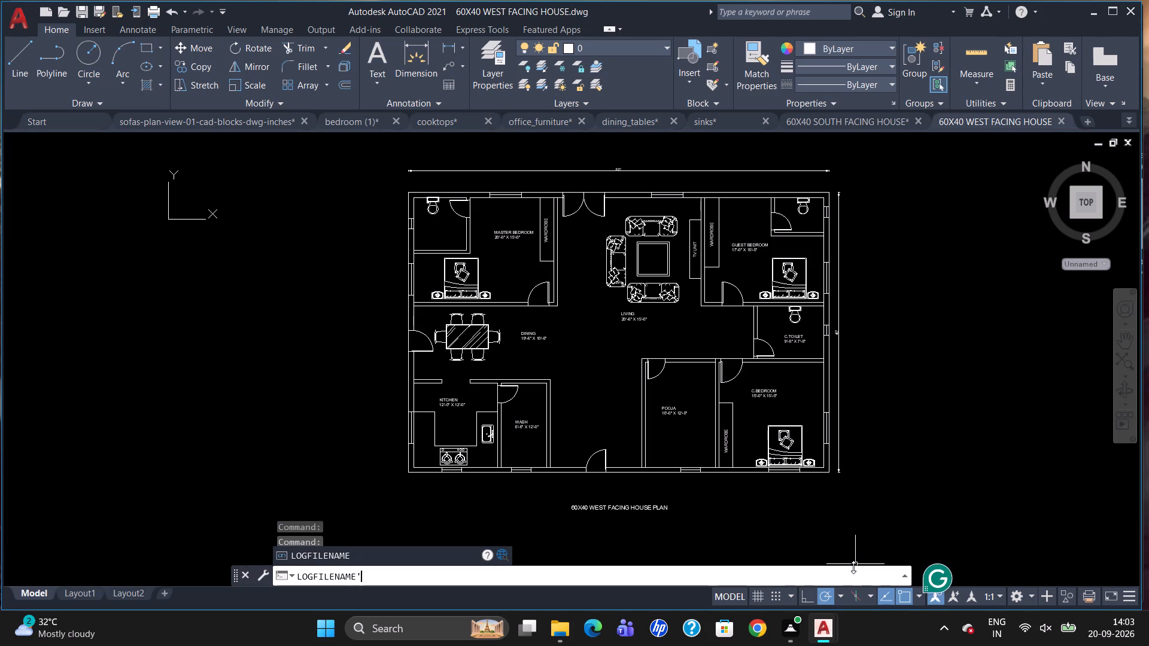
{"action": "key", "text": "BackSpace"}
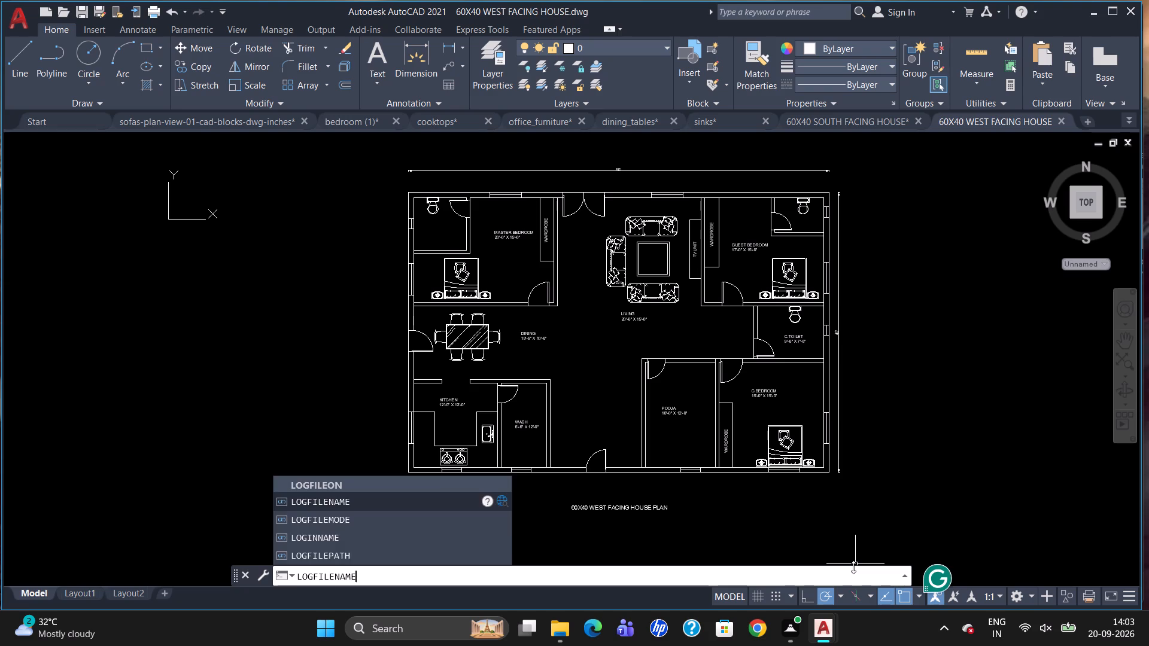
{"action": "key", "text": "Return"}
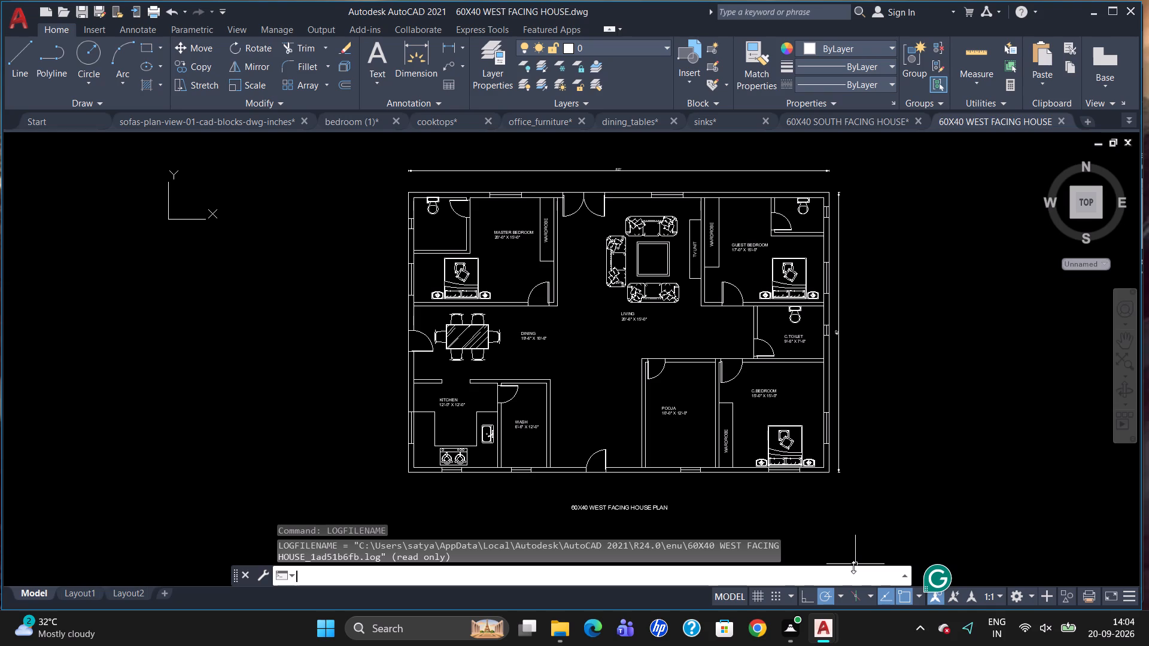
Start a plot of the model and choose DWG To PDF.pc3 as the plotter.
{"action": "scroll", "coordinate": [986, 525], "scroll_direction": "down", "scroll_amount": 1}
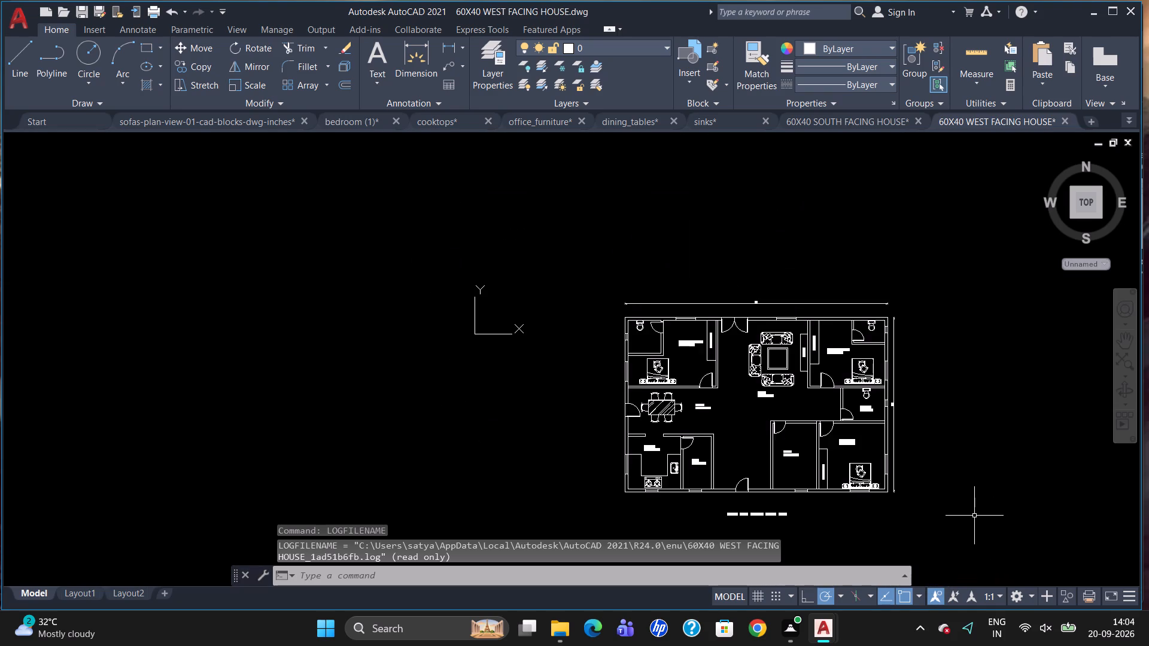
{"action": "scroll", "coordinate": [960, 499], "scroll_direction": "up", "scroll_amount": 1}
{"action": "scroll", "coordinate": [899, 385], "scroll_direction": "down", "scroll_amount": 1}
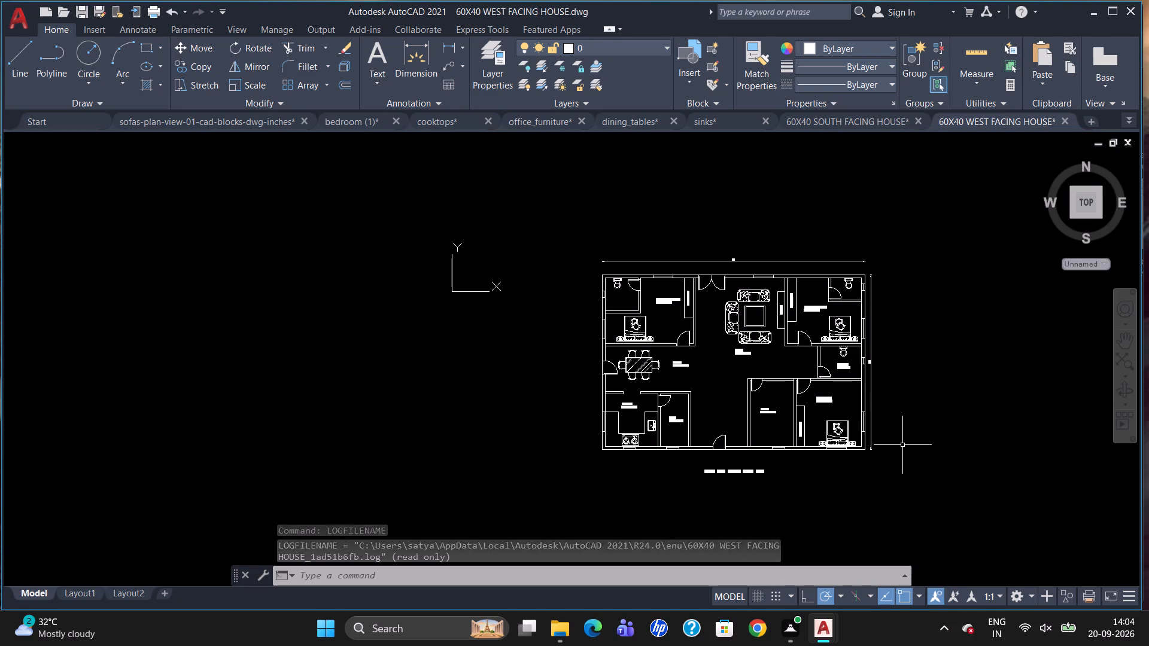
{"action": "key", "text": "ctrl+p"}
{"action": "left_click", "coordinate": [657, 349]}
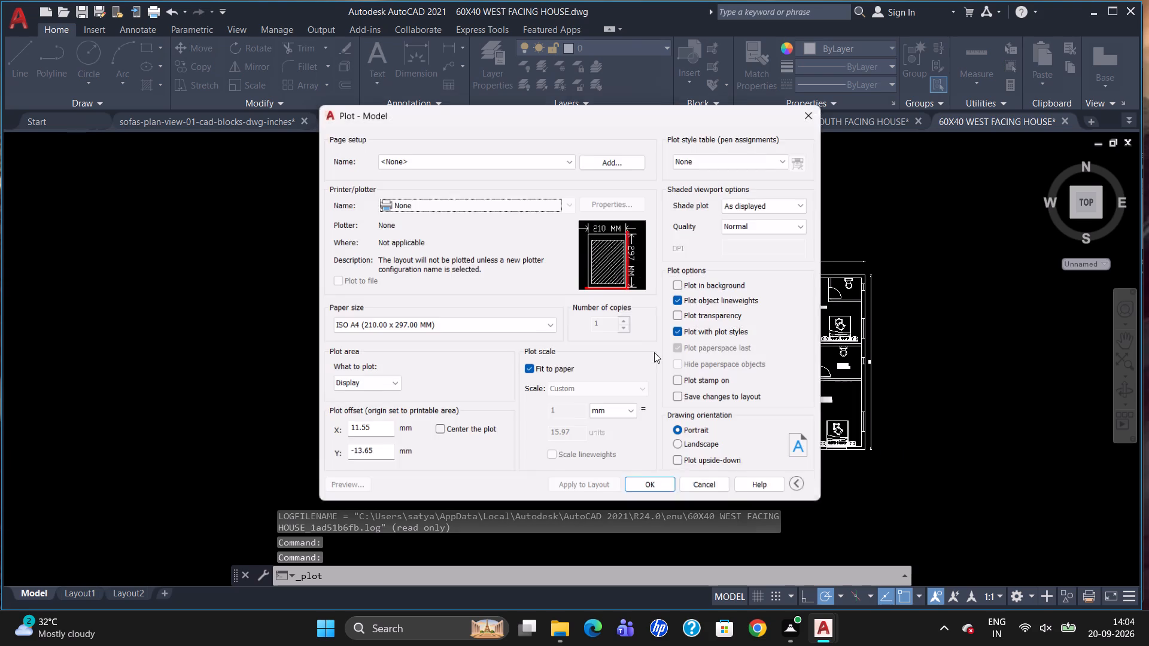
{"action": "left_click", "coordinate": [571, 200]}
{"action": "left_click", "coordinate": [537, 345]}
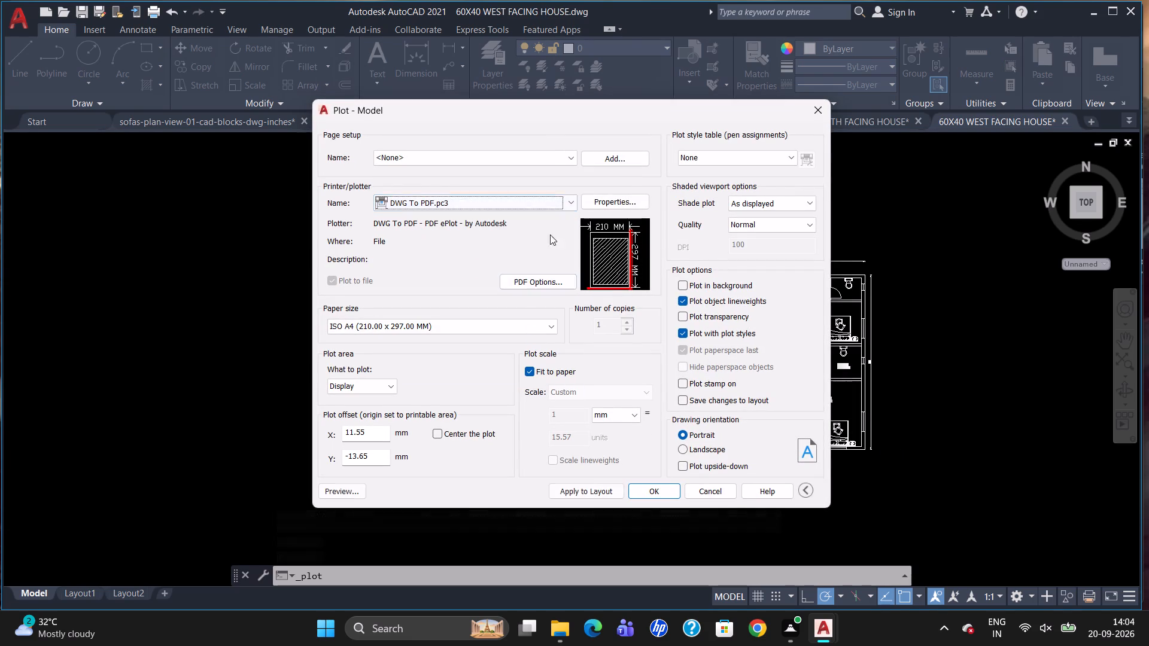
Set the PDF vector quality to 2400 dpi and raster image quality to 4800 dpi, for the current plot only.
{"action": "left_click", "coordinate": [569, 287]}
{"action": "left_click", "coordinate": [565, 246]}
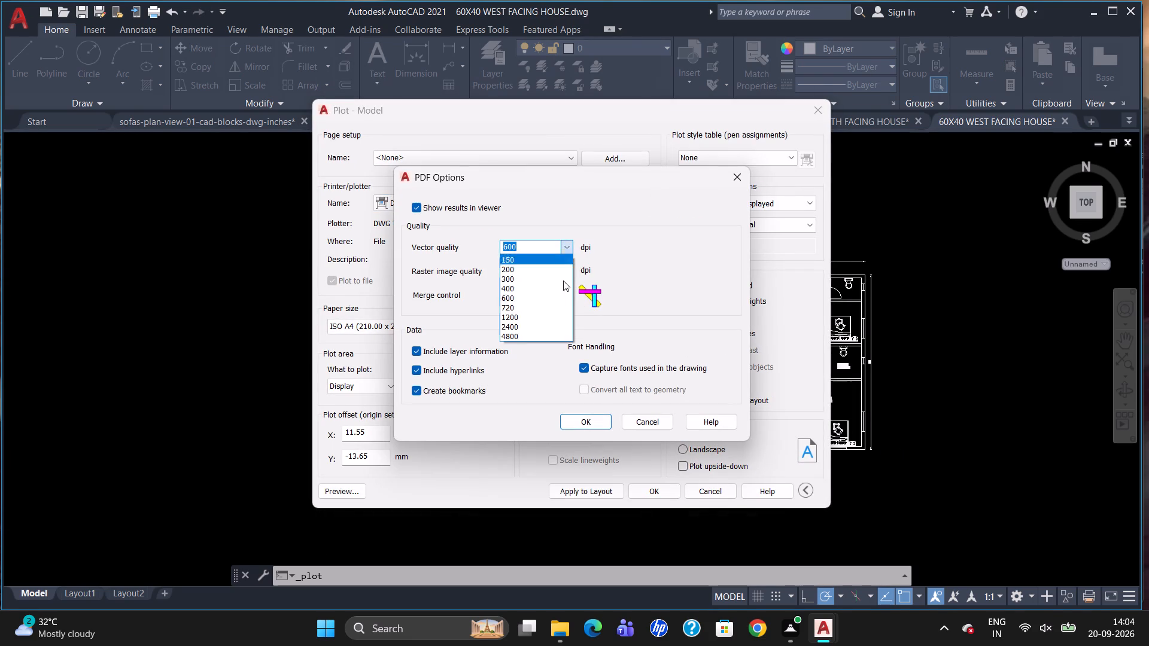
{"action": "left_click", "coordinate": [554, 331]}
{"action": "left_click_drag", "start_coordinate": [567, 268], "coordinate": [568, 287]}
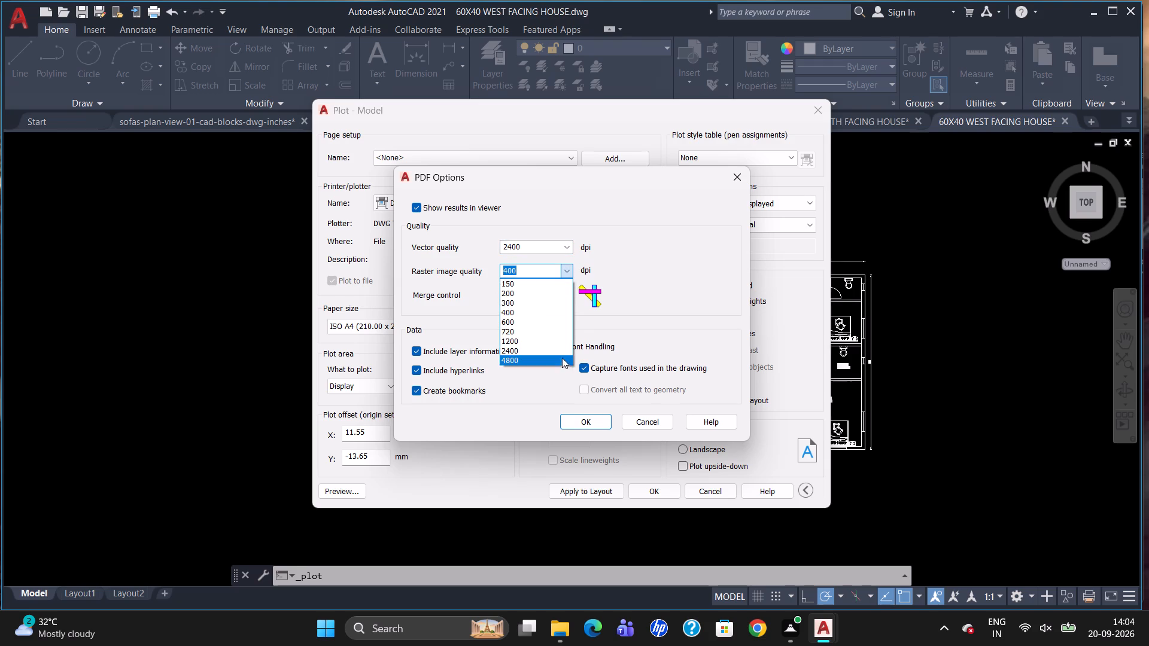
{"action": "left_click", "coordinate": [562, 358]}
{"action": "left_click", "coordinate": [590, 424]}
{"action": "left_click", "coordinate": [540, 367]}
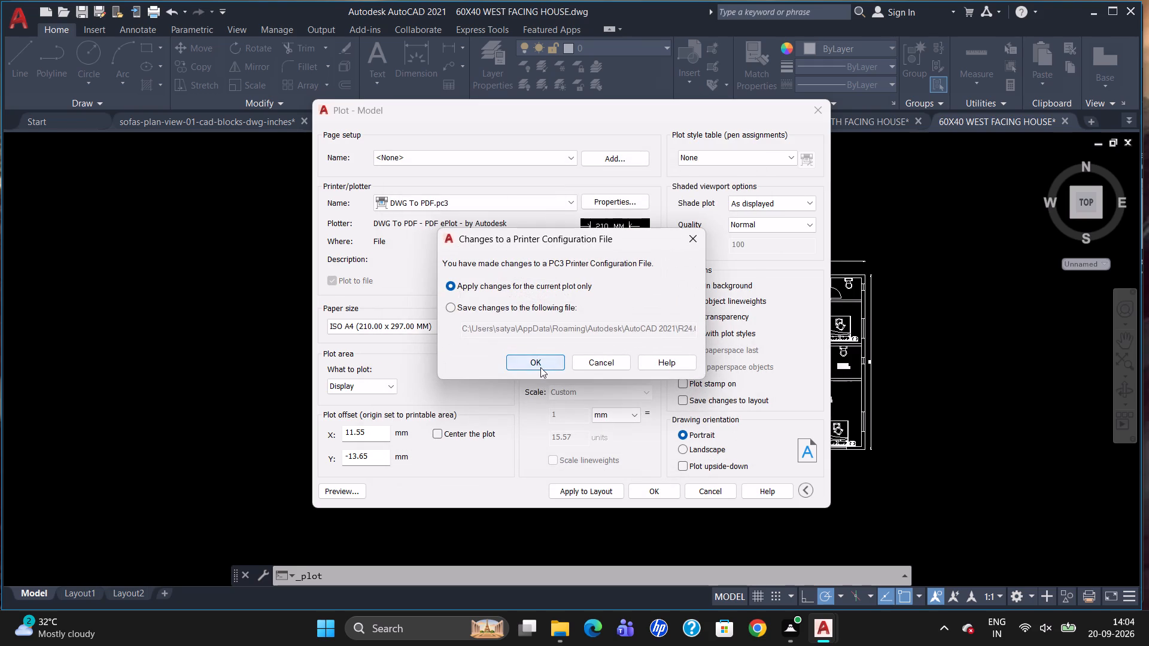
Set the paper size to ISO full bleed A3 (297.00 x 420.00 MM) and centre the plot.
{"action": "left_click", "coordinate": [543, 328]}
{"action": "scroll", "coordinate": [458, 434], "scroll_direction": "up", "scroll_amount": 10}
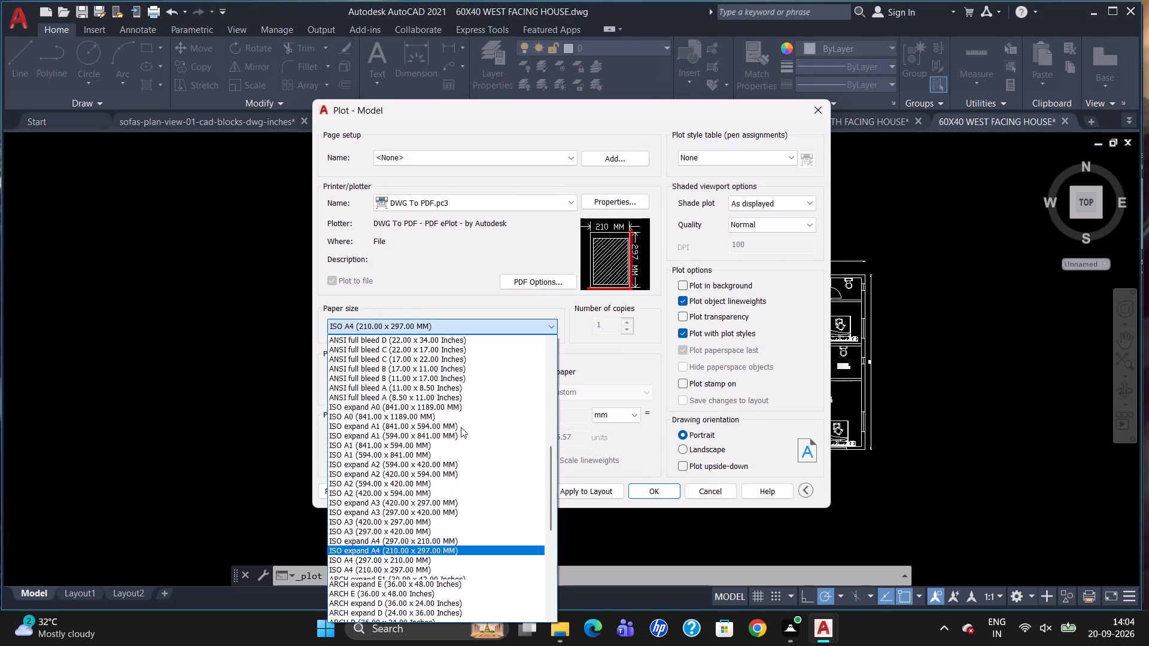
{"action": "scroll", "coordinate": [461, 427], "scroll_direction": "up", "scroll_amount": 7}
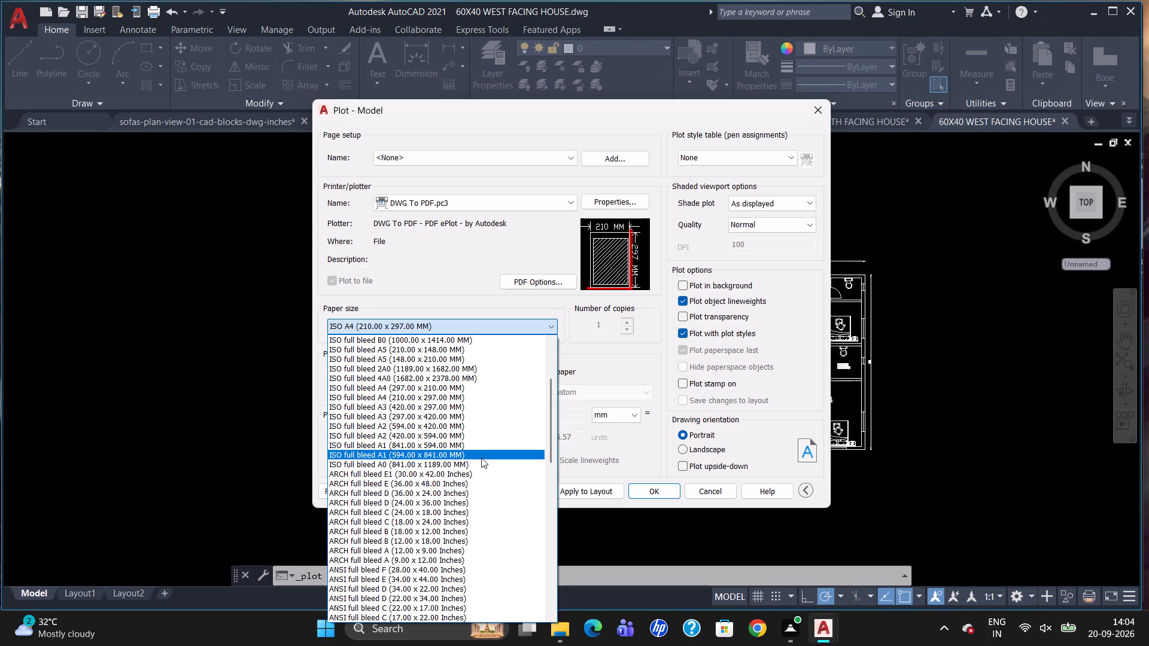
{"action": "left_click", "coordinate": [475, 417]}
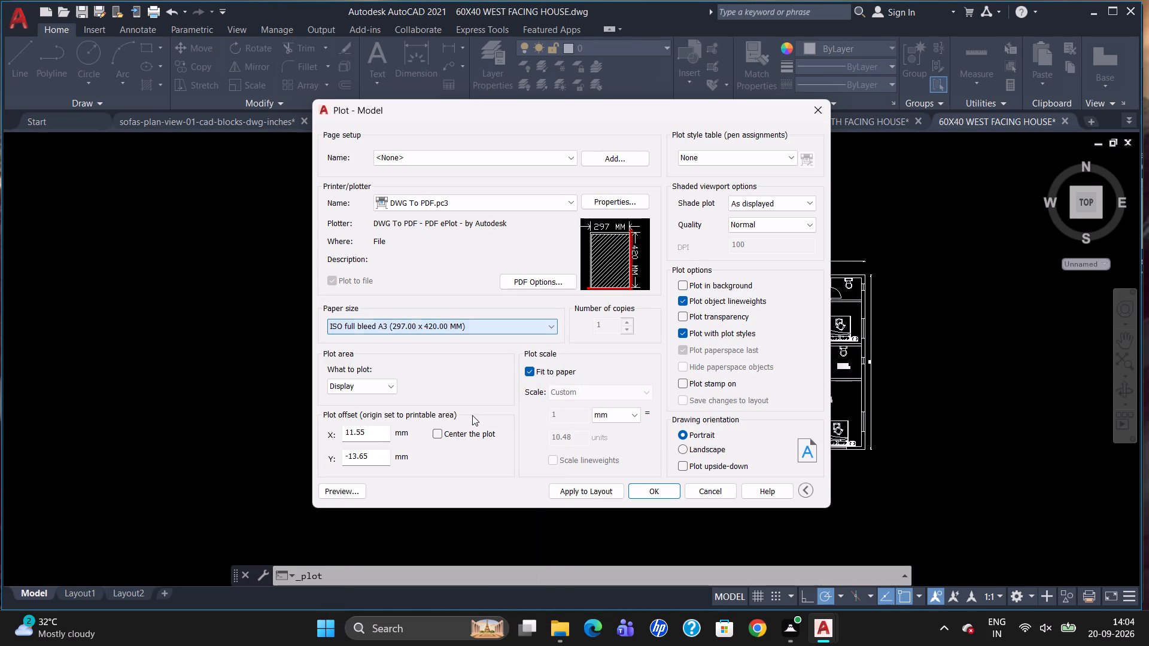
{"action": "left_click", "coordinate": [437, 432]}
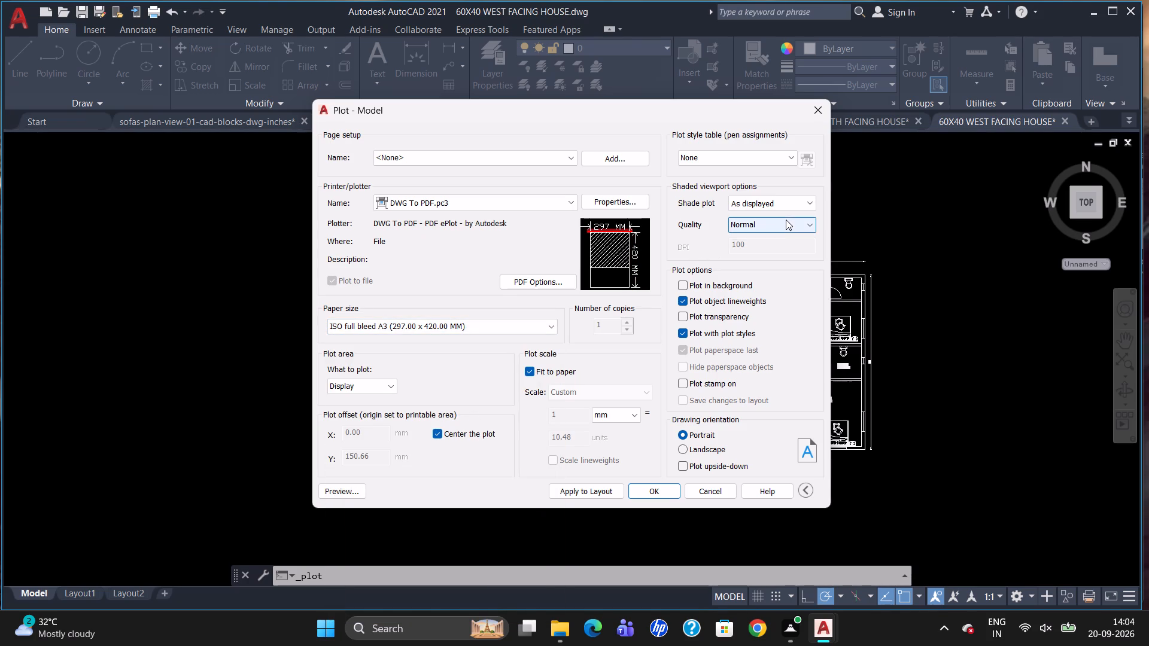
Set the shaded viewport quality to Maximum and assign the acad.ctb plot style table.
{"action": "left_click_drag", "start_coordinate": [786, 220], "coordinate": [790, 246]}
{"action": "left_click", "coordinate": [784, 278]}
{"action": "left_click", "coordinate": [773, 154]}
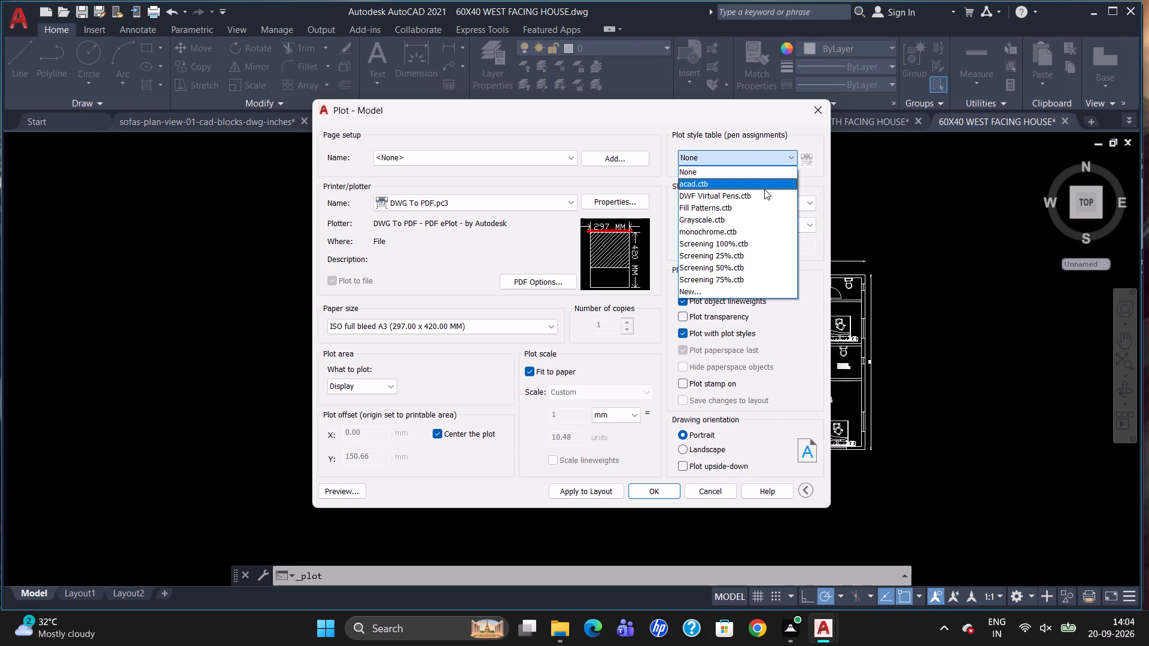
{"action": "left_click", "coordinate": [764, 189]}
{"action": "left_click", "coordinate": [574, 346]}
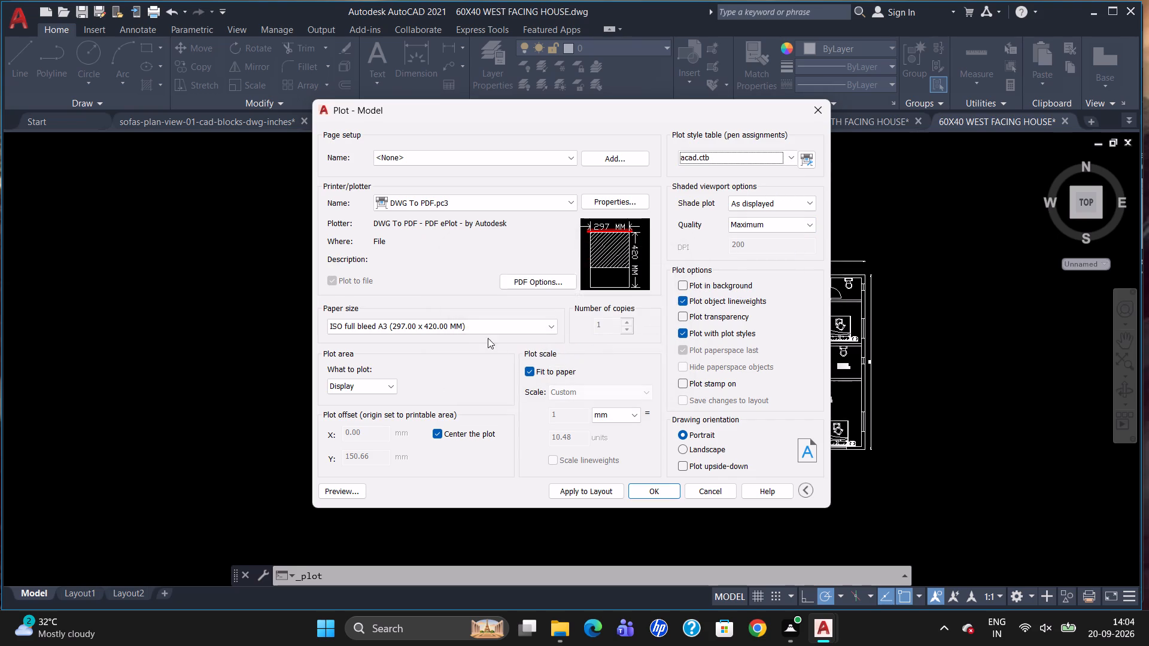
Define the plot area as a window enclosing the whole floor plan, its dimensions and title.
{"action": "left_click", "coordinate": [363, 392]}
{"action": "left_click", "coordinate": [369, 432]}
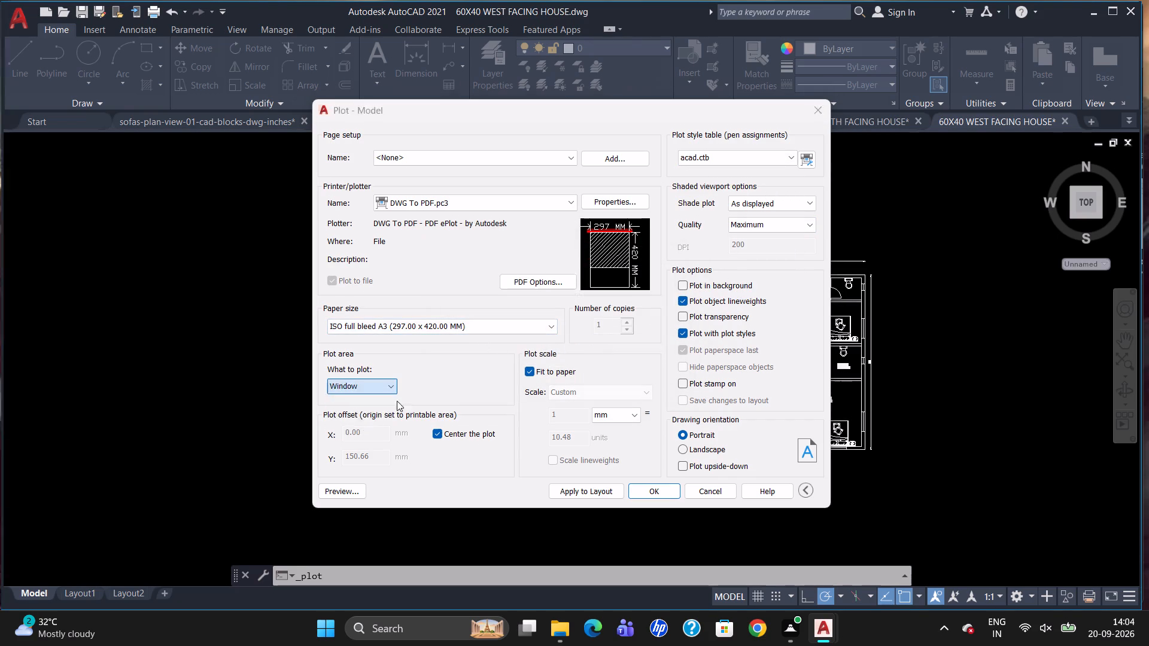
{"action": "left_click_drag", "start_coordinate": [512, 226], "coordinate": [944, 513]}
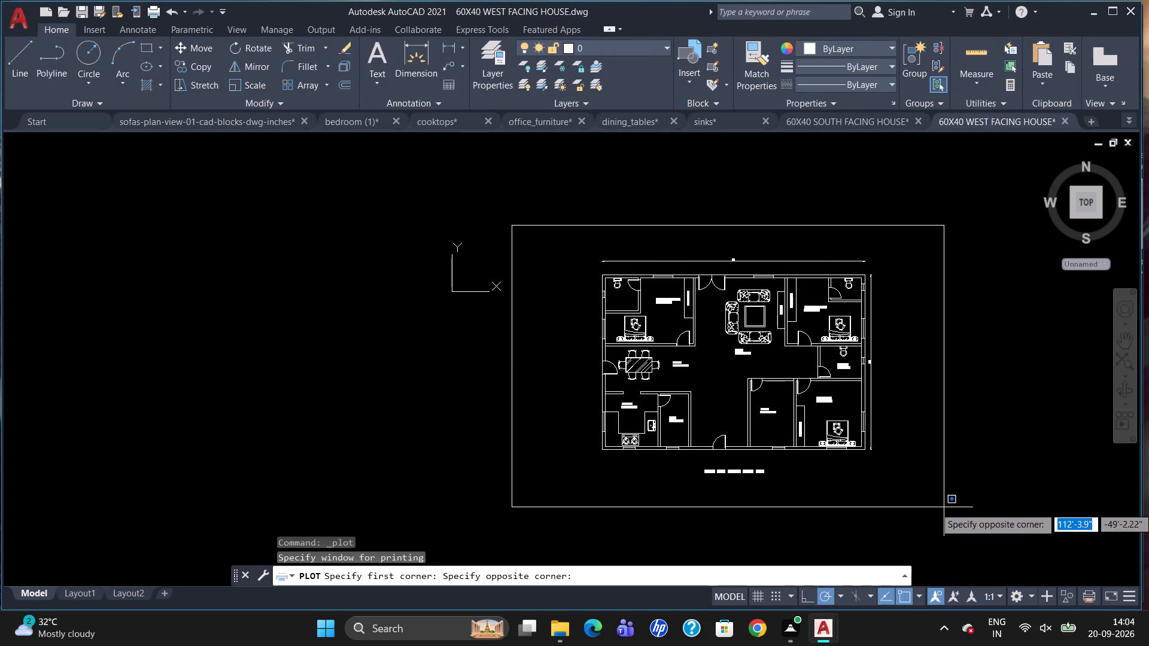
{"action": "left_click", "coordinate": [944, 507]}
Plot to 60X40 WEST FACING HOUSE-Model.pdf in Documents, then close the PDF viewer and dismiss the OneDrive deletion prompt.
{"action": "left_click", "coordinate": [652, 490]}
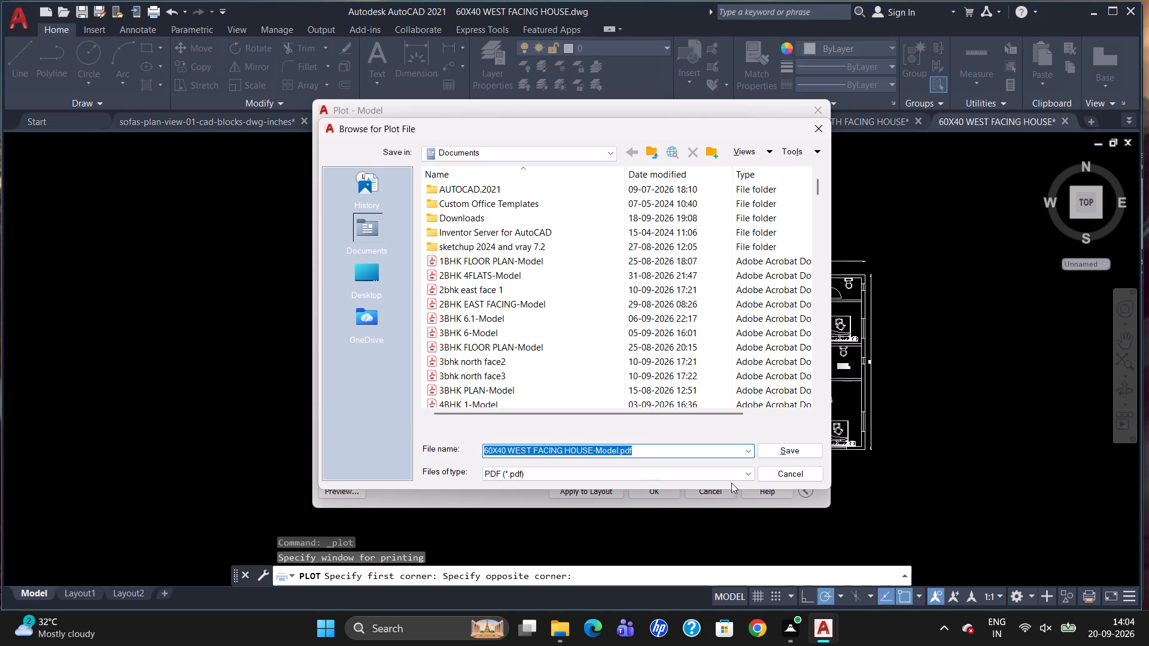
{"action": "left_click", "coordinate": [781, 450]}
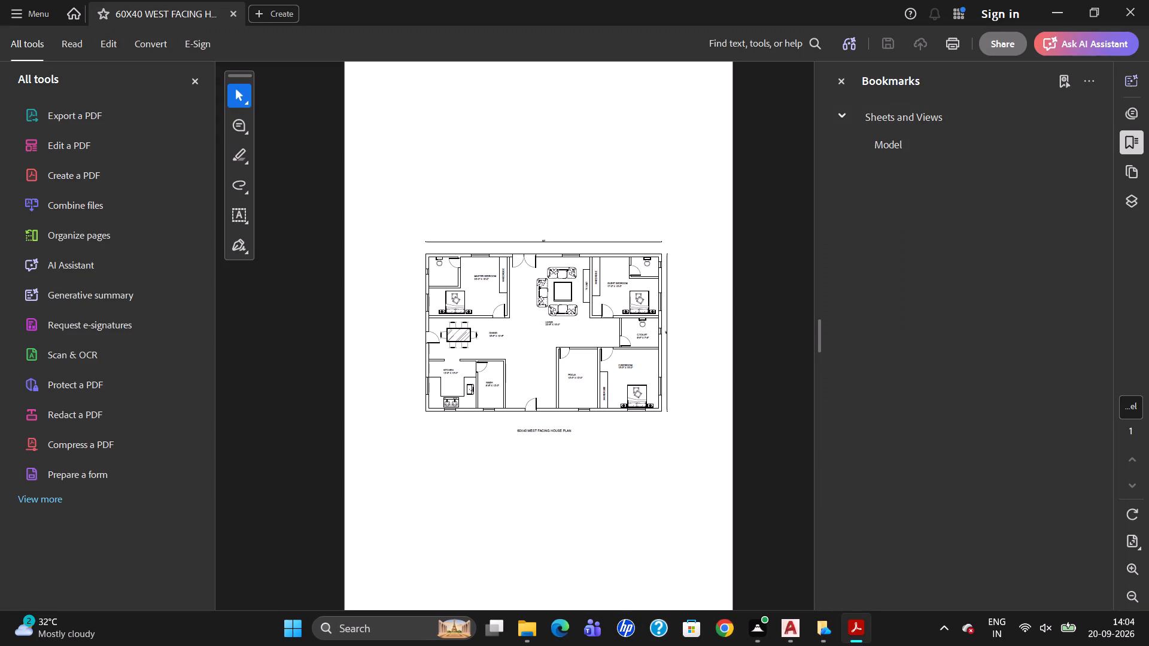
{"action": "left_click", "coordinate": [1130, 10]}
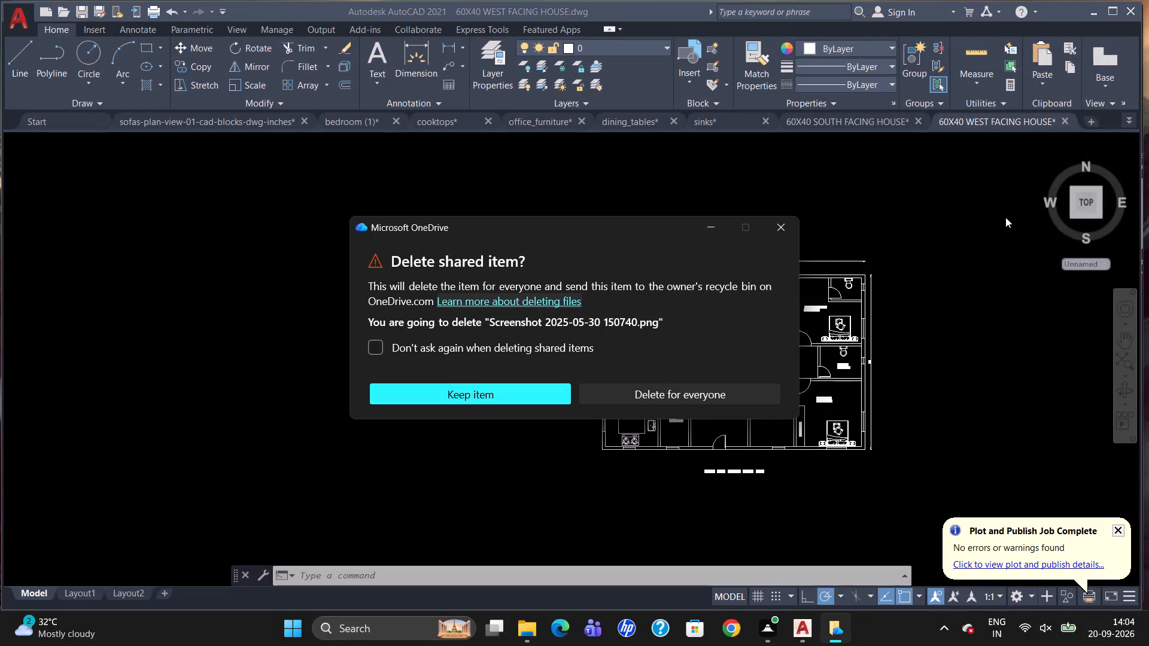
{"action": "left_click", "coordinate": [788, 227]}
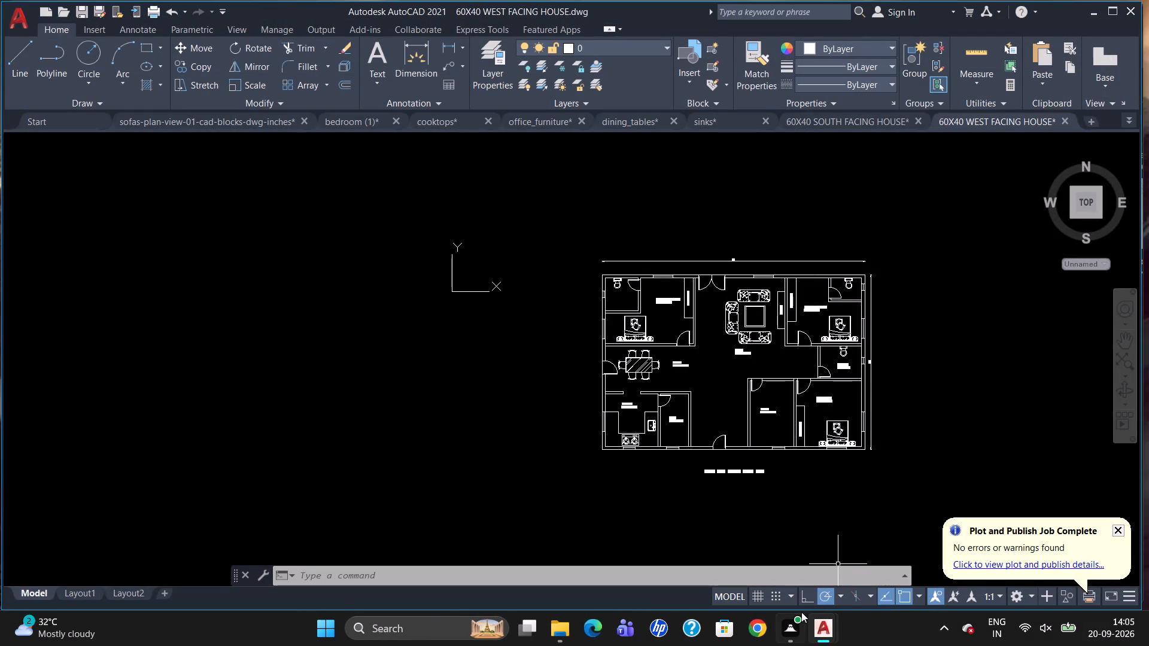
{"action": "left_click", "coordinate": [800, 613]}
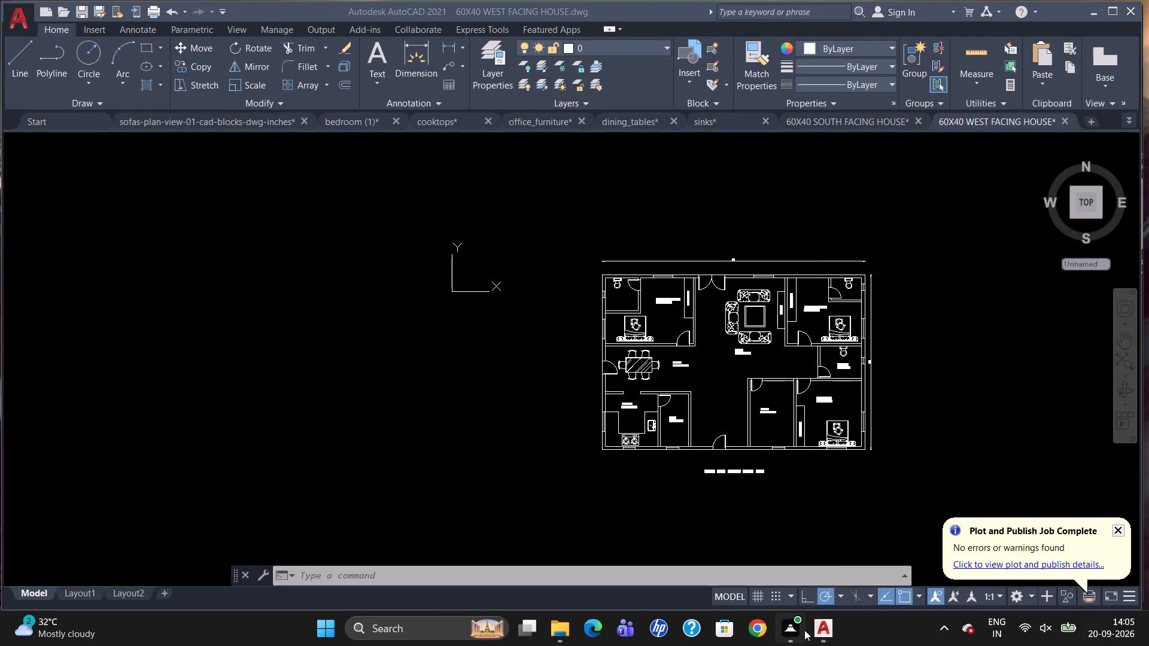
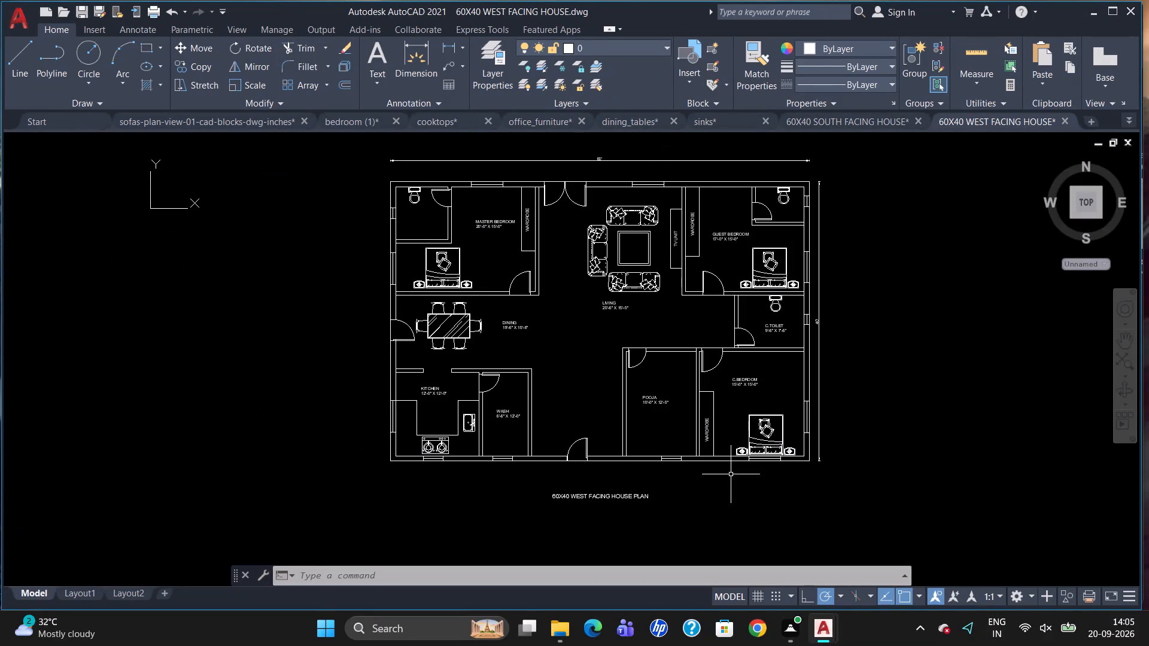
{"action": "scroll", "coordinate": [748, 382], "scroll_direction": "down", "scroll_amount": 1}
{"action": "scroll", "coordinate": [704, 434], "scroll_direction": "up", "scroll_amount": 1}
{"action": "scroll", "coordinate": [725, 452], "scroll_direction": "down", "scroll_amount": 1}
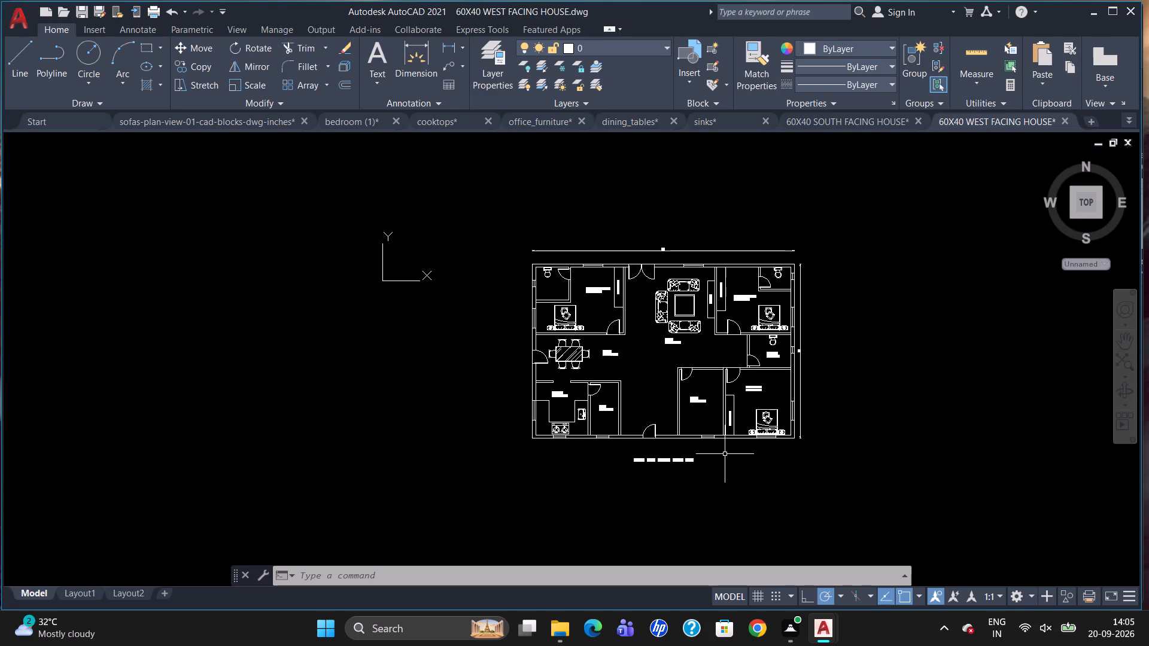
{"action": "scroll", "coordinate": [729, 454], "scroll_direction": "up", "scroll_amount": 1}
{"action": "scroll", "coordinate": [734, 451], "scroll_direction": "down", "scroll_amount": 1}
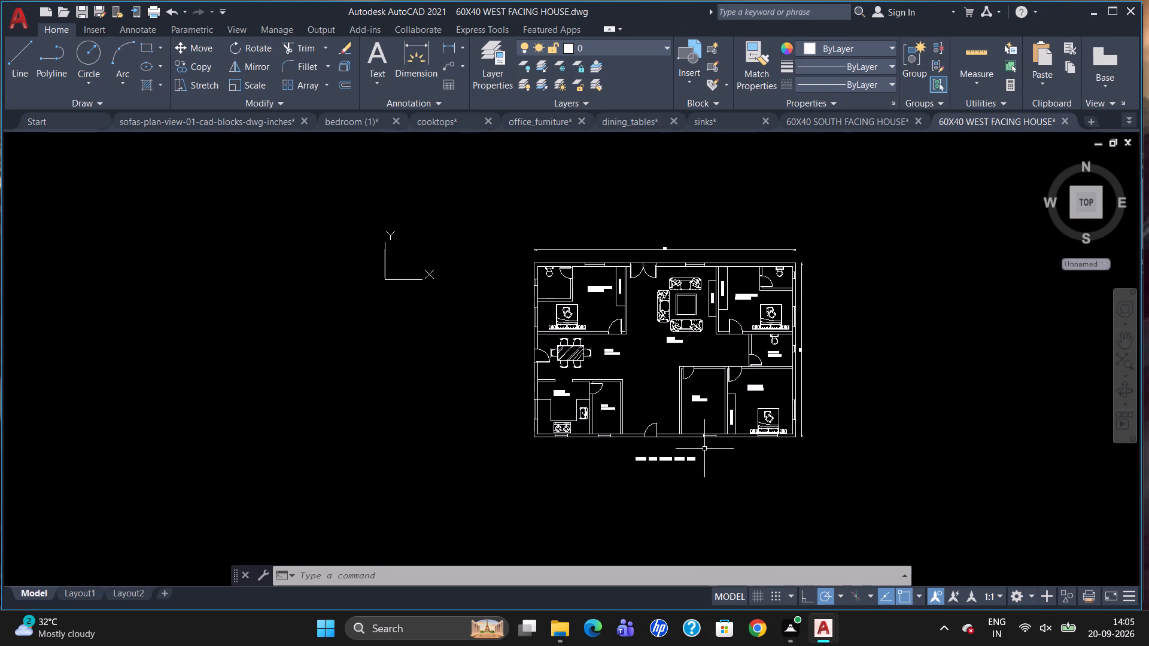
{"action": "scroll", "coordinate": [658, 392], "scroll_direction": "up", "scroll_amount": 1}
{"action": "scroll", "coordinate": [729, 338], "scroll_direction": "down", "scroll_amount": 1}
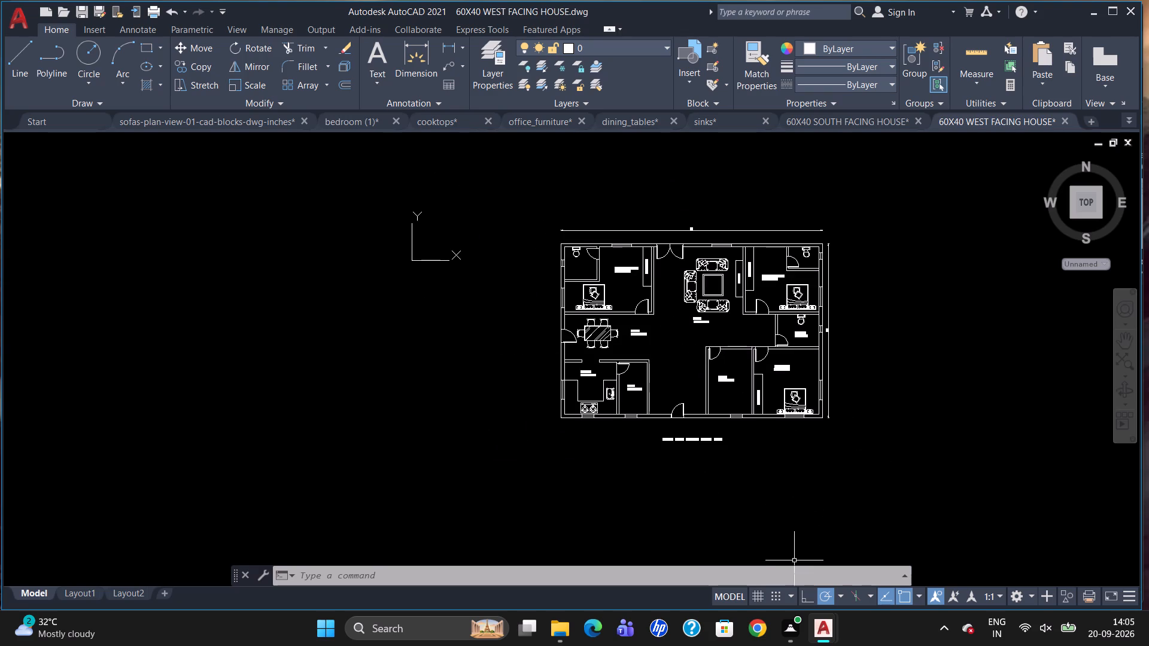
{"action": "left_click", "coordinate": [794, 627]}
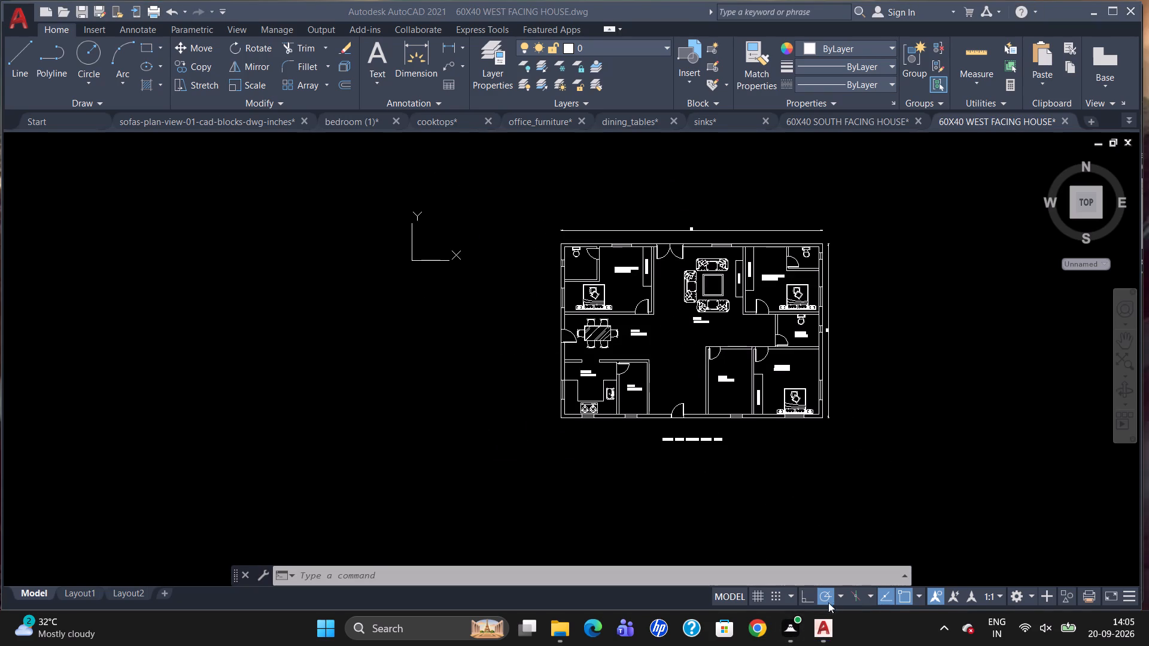